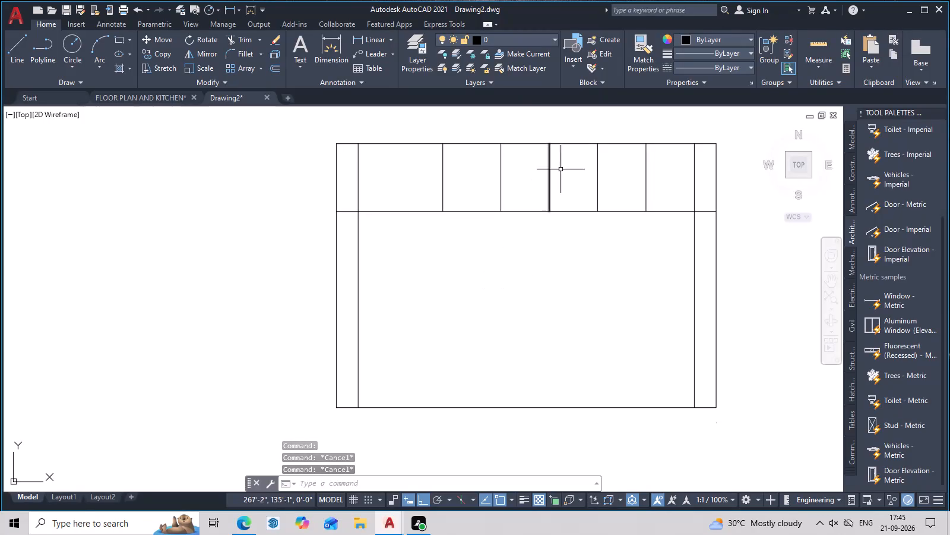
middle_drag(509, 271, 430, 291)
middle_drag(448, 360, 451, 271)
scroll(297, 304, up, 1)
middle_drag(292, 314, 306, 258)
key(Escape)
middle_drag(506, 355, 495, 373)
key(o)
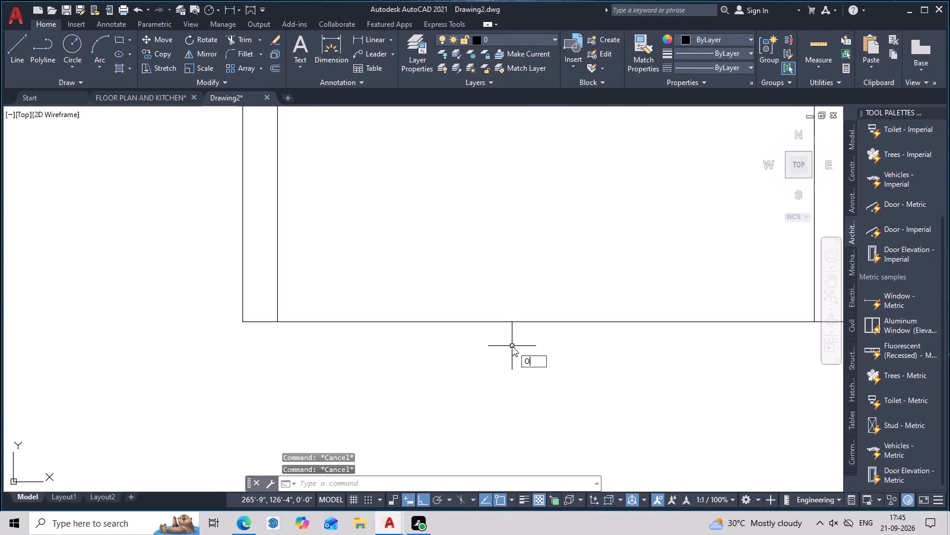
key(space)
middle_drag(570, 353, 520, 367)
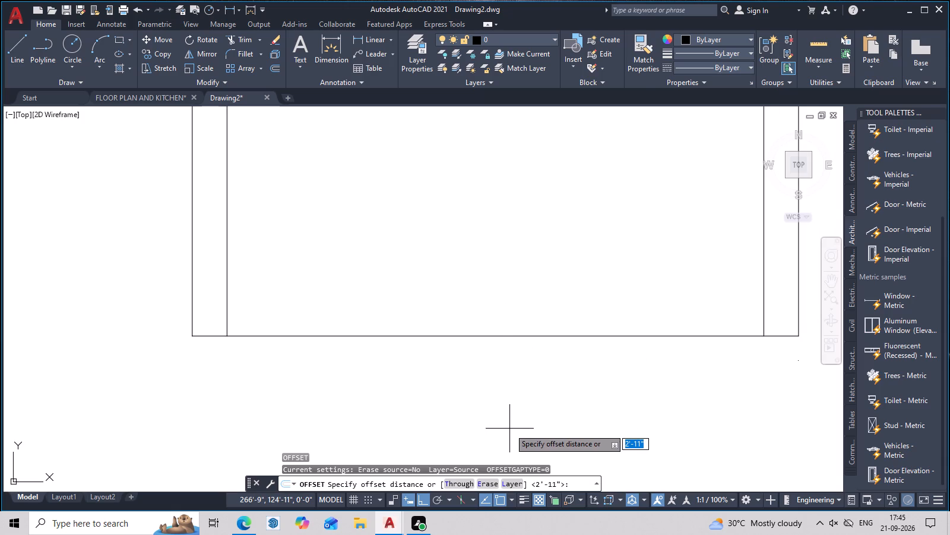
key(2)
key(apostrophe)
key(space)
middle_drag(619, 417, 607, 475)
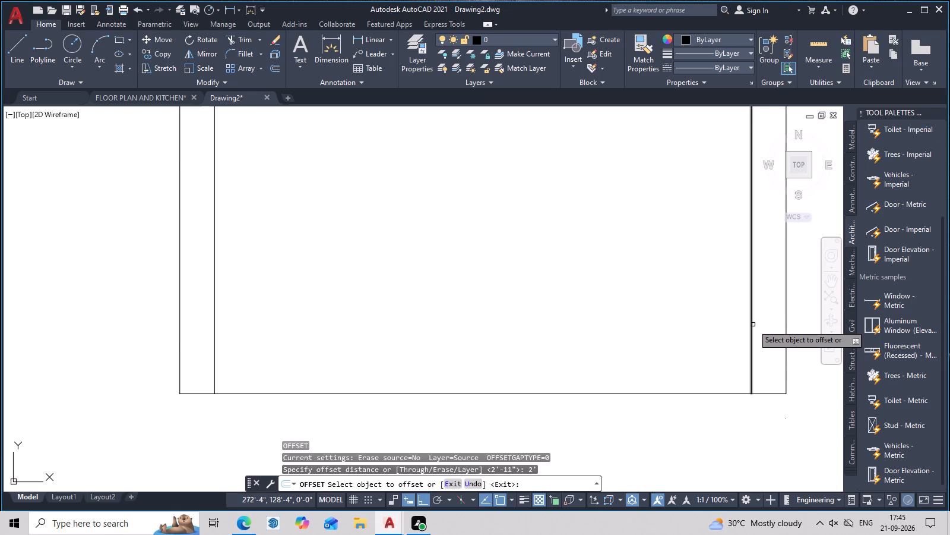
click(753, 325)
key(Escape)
Break the right inner wall line at the point where it meets the bottom edge of the upper cabinet band.
scroll(604, 357, down, 2)
middle_drag(613, 339, 601, 377)
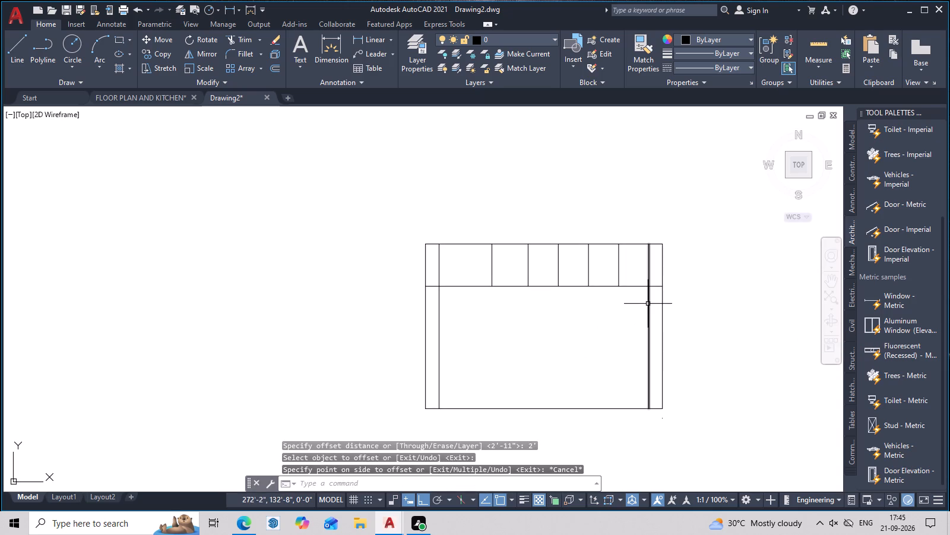
text(BR)
key(space)
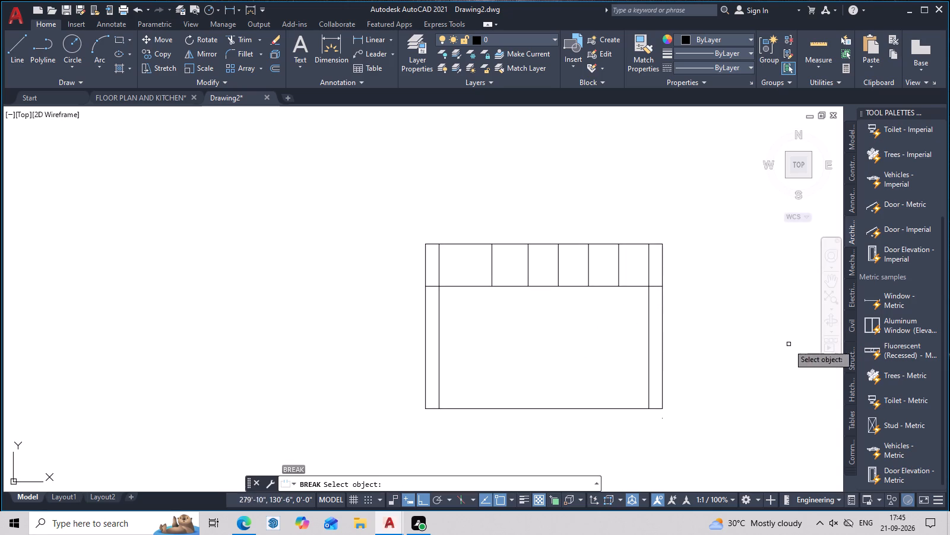
key(Escape)
text(BR)
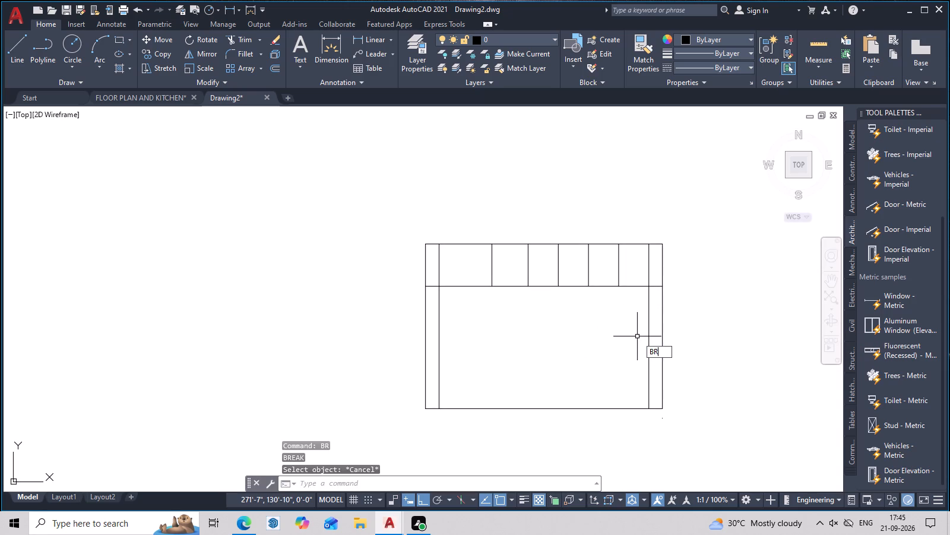
double_click(691, 375)
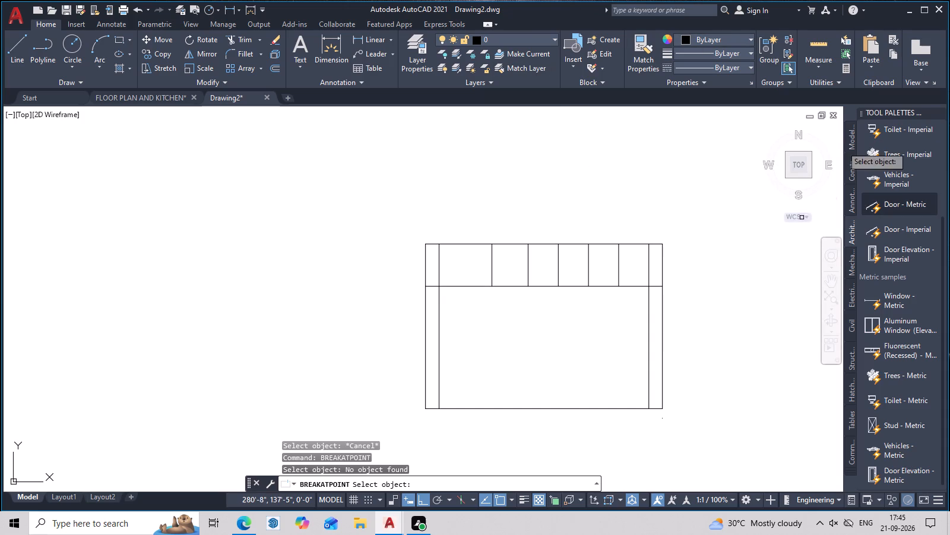
click(646, 310)
click(648, 309)
scroll(648, 282, up, 3)
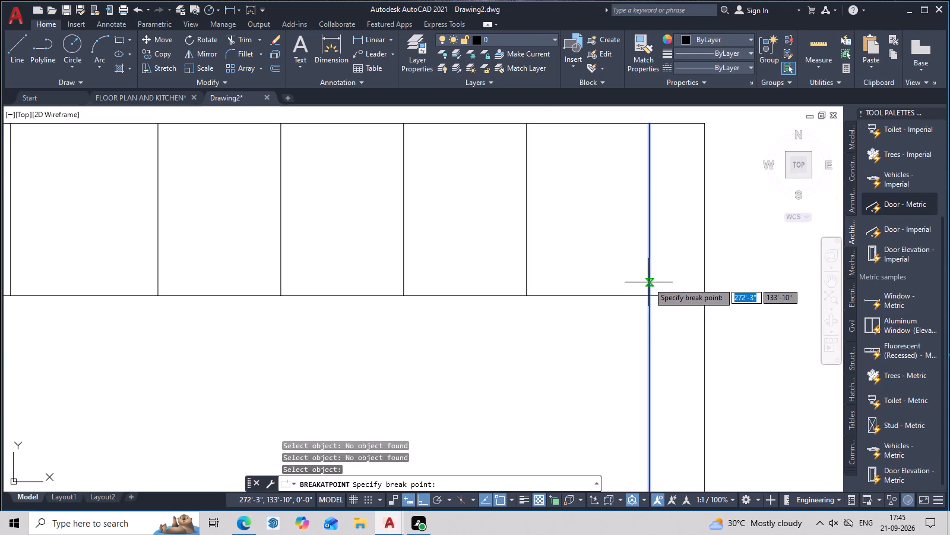
click(650, 295)
scroll(660, 309, down, 3)
middle_drag(672, 322, 688, 282)
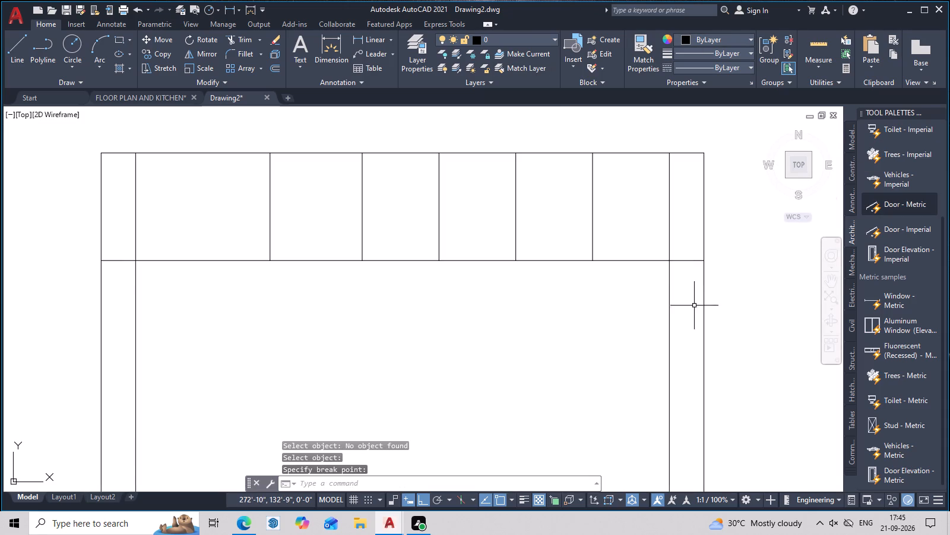
key(Escape)
key(Escape)
key(Escape)
key(Escape)
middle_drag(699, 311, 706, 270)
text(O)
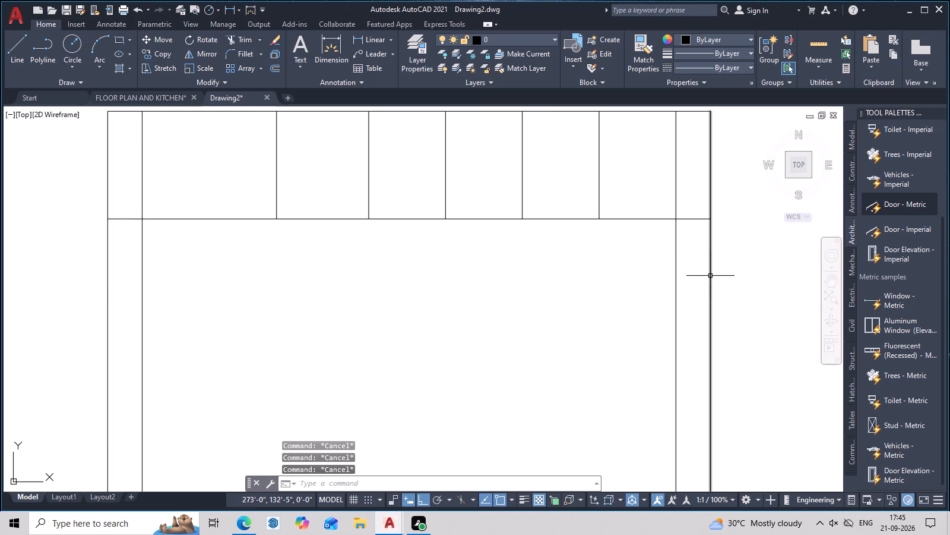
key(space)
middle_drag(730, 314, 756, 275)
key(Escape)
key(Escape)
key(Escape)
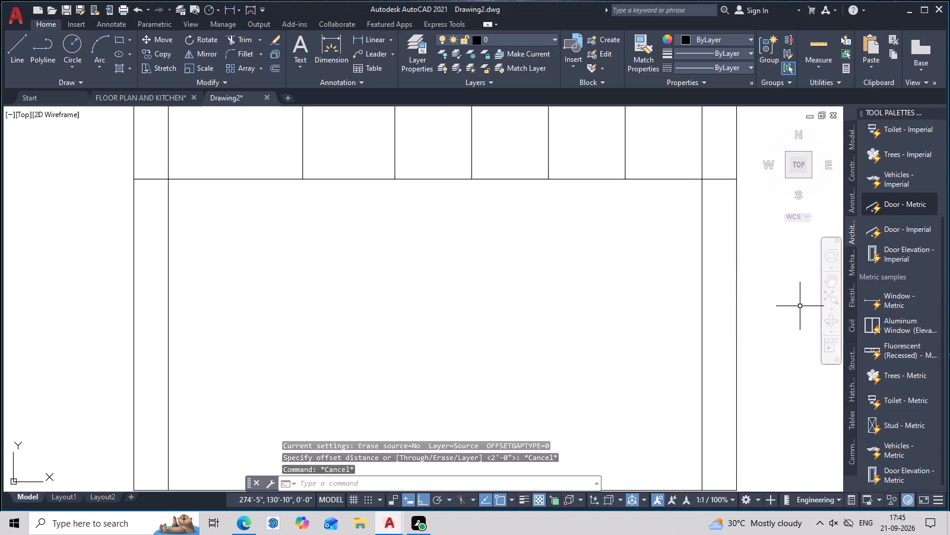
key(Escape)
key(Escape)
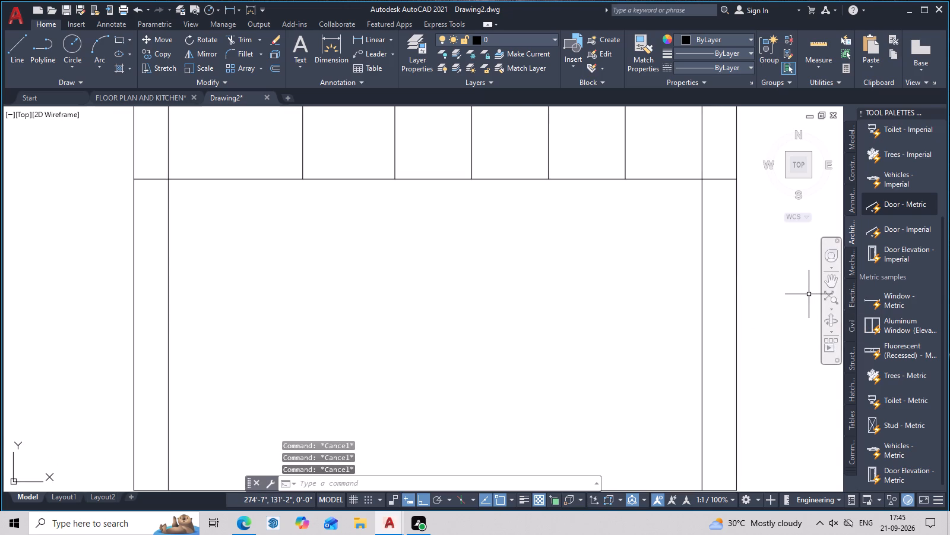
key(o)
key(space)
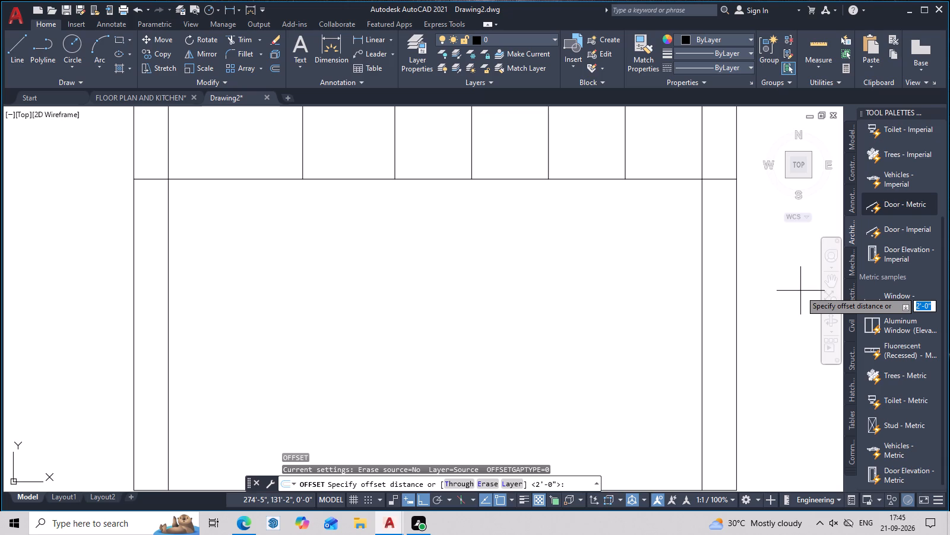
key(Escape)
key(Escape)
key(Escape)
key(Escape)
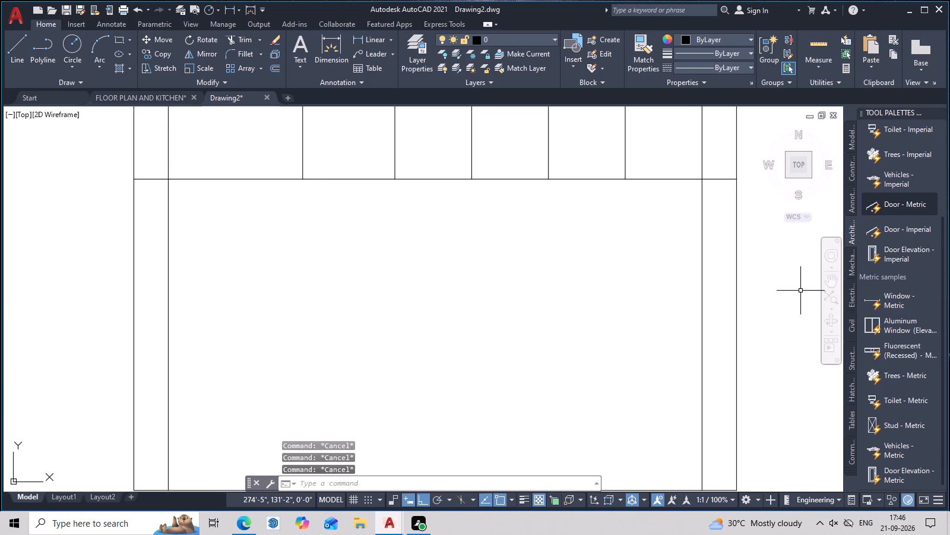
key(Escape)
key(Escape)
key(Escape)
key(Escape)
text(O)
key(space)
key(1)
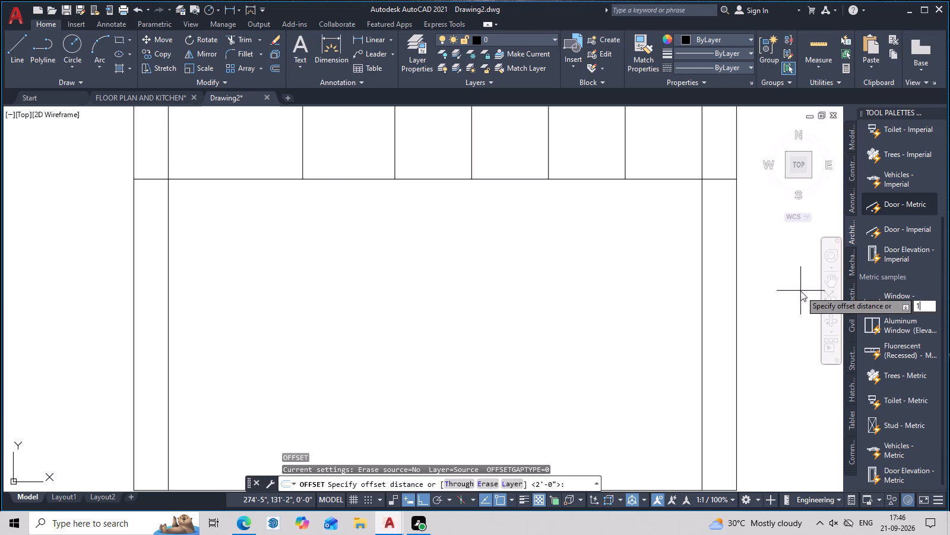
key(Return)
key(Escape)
Offset the right inner wall line below the upper band 1' inward into the open area.
text(O 1')
key(space)
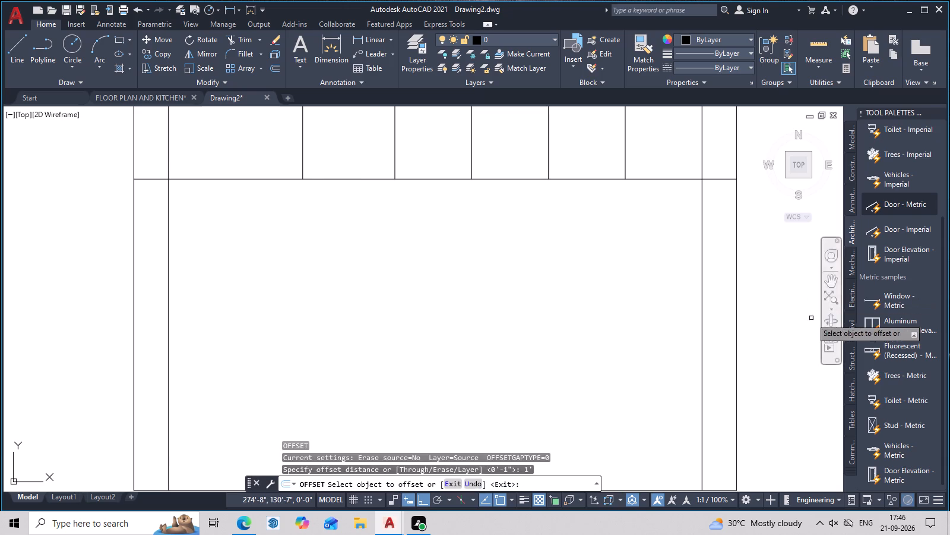
click(702, 227)
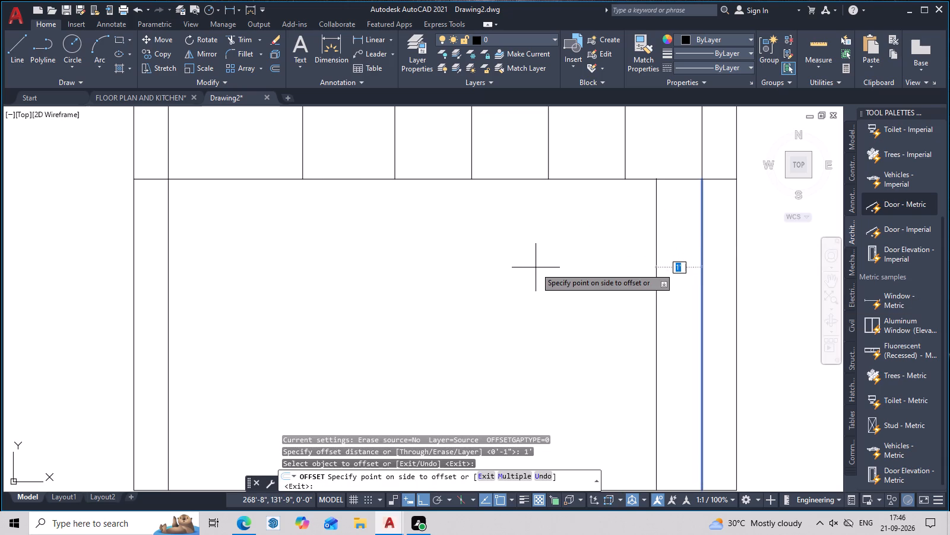
click(536, 267)
key(Escape)
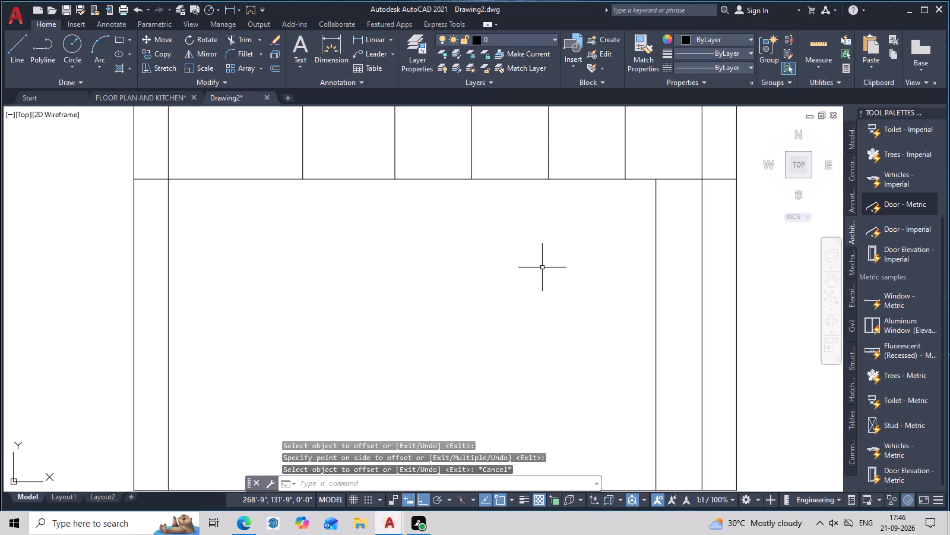
Offset the new vertical line beneath the upper band by 2' toward the left wall.
text(O)
key(space)
text(2')
key(space)
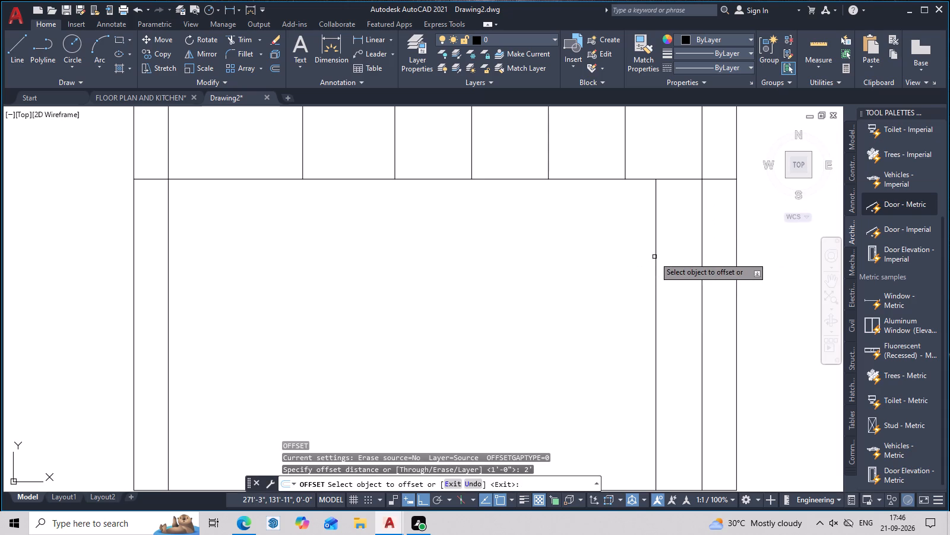
click(655, 252)
click(435, 262)
scroll(498, 266, down, 2)
middle_drag(540, 277, 565, 292)
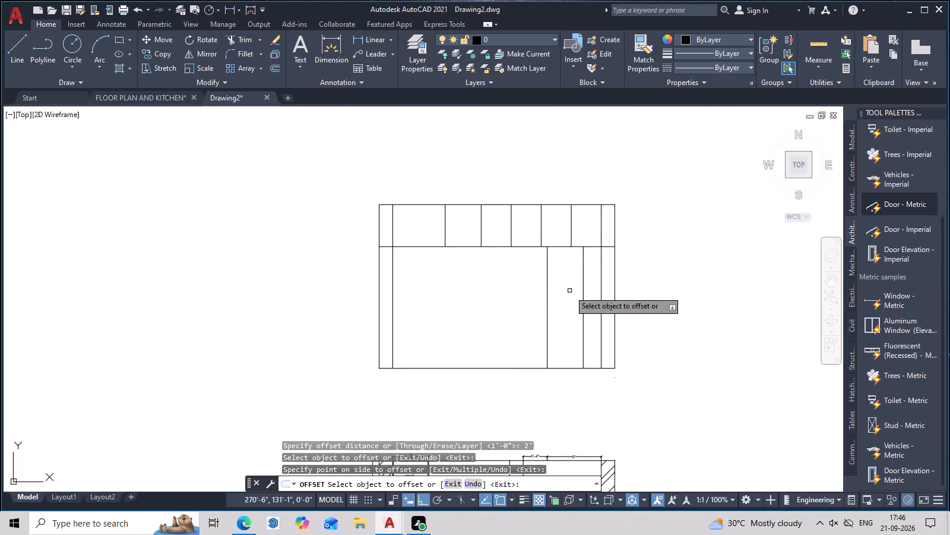
scroll(566, 288, up, 2)
middle_drag(566, 282, 737, 308)
key(Escape)
middle_drag(717, 315, 723, 396)
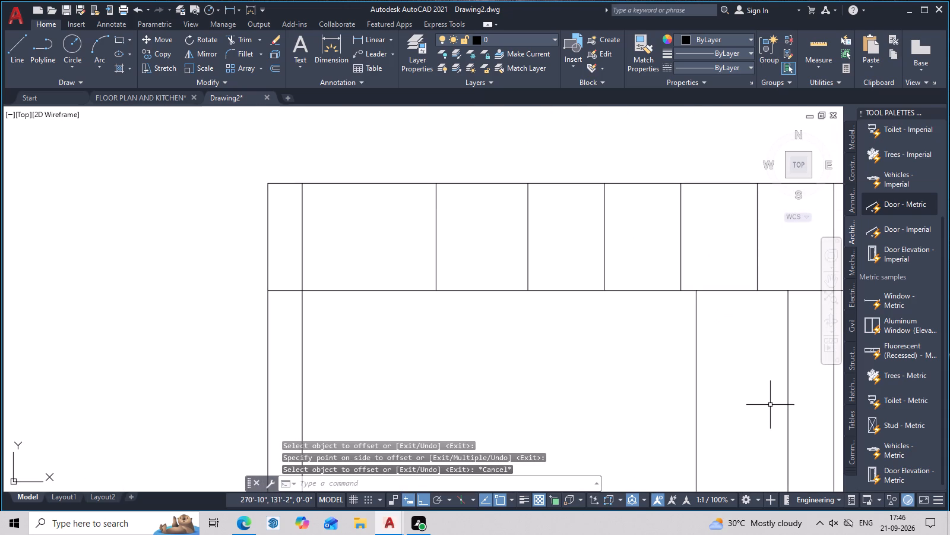
key(Escape)
key(Escape)
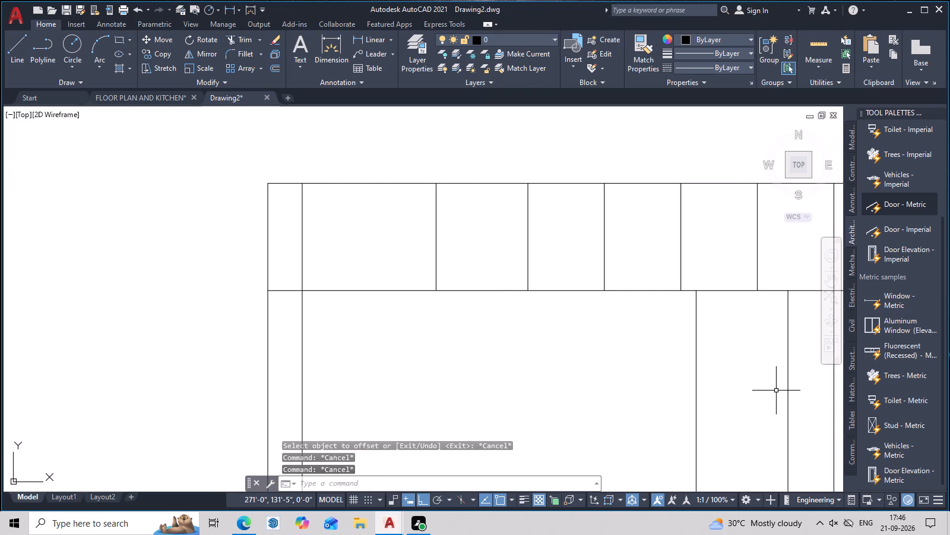
Offset the leftmost new vertical line beneath the upper band by 2'8" toward the left wall.
text(O)
key(space)
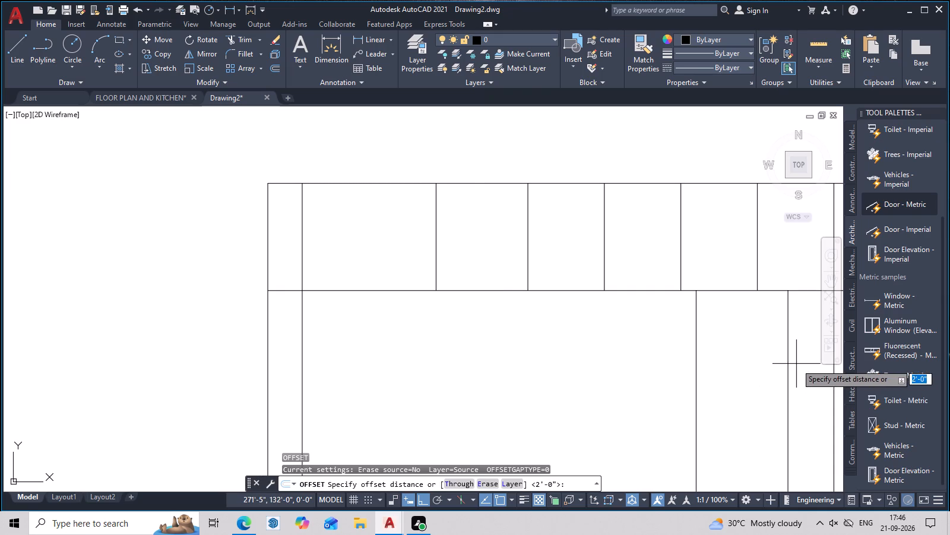
text(2'8)
key(shift+quotedbl)
key(space)
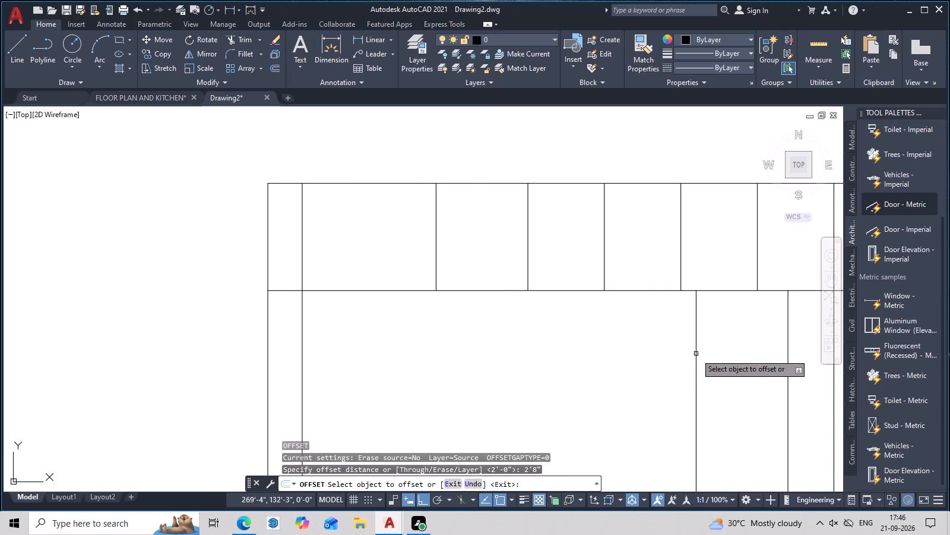
click(696, 354)
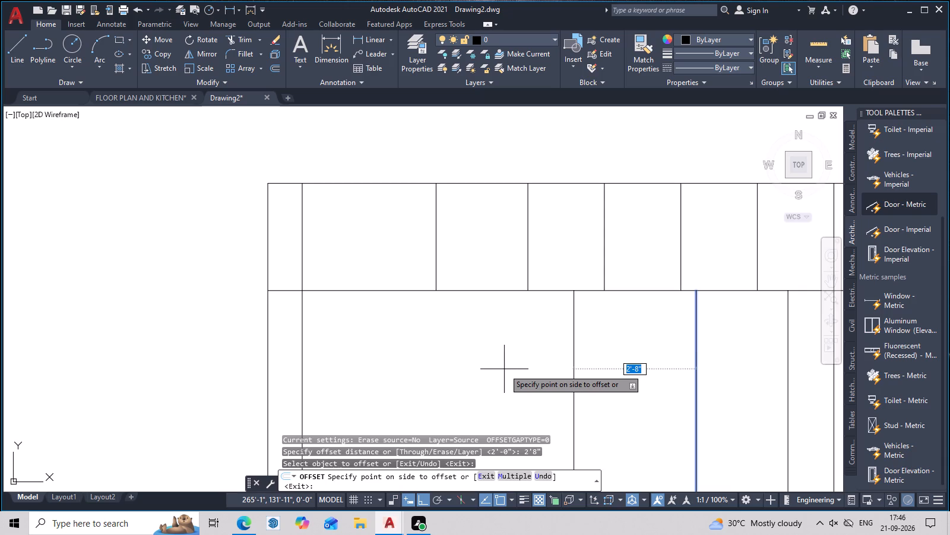
click(504, 369)
middle_drag(537, 374, 647, 392)
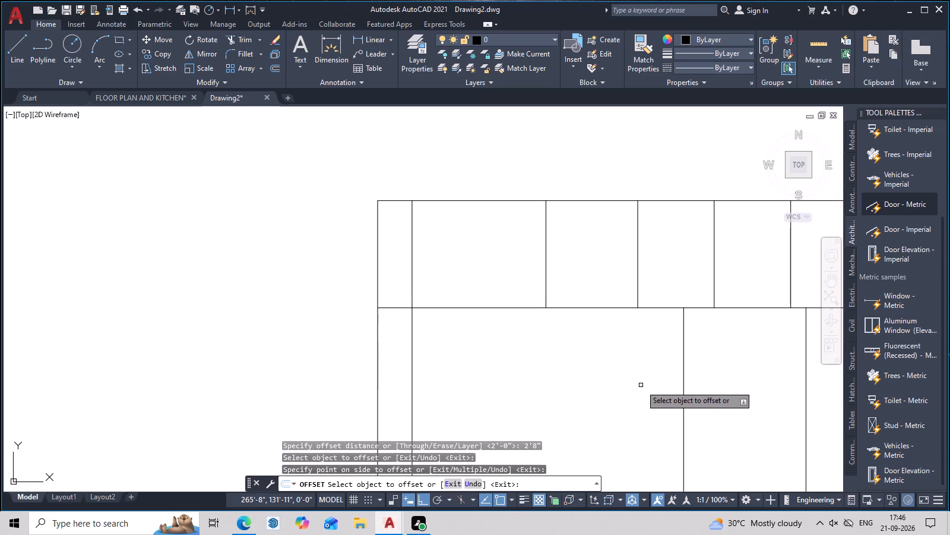
key(Escape)
Offset the latest vertical line beneath the upper band by 1'5" toward the left wall.
key(o)
key(space)
text(1'5")
key(space)
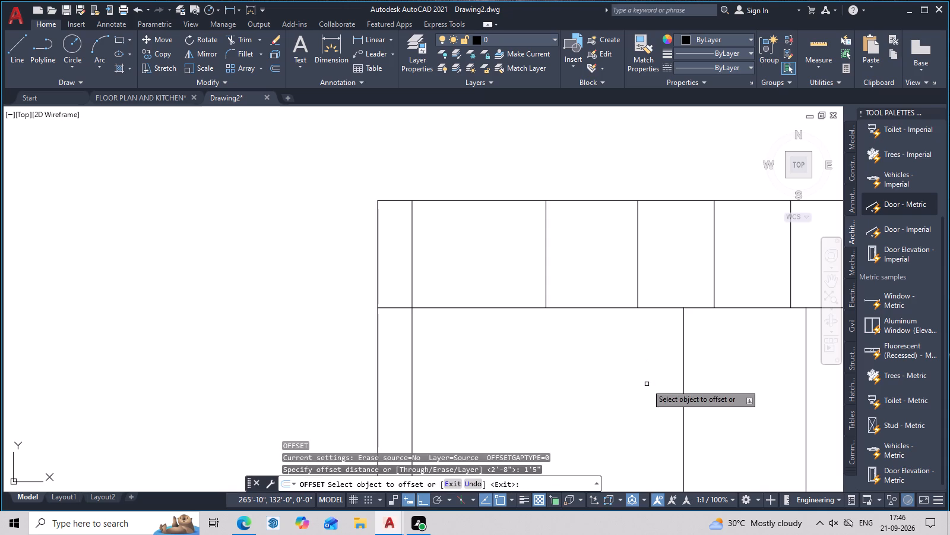
click(685, 393)
click(532, 397)
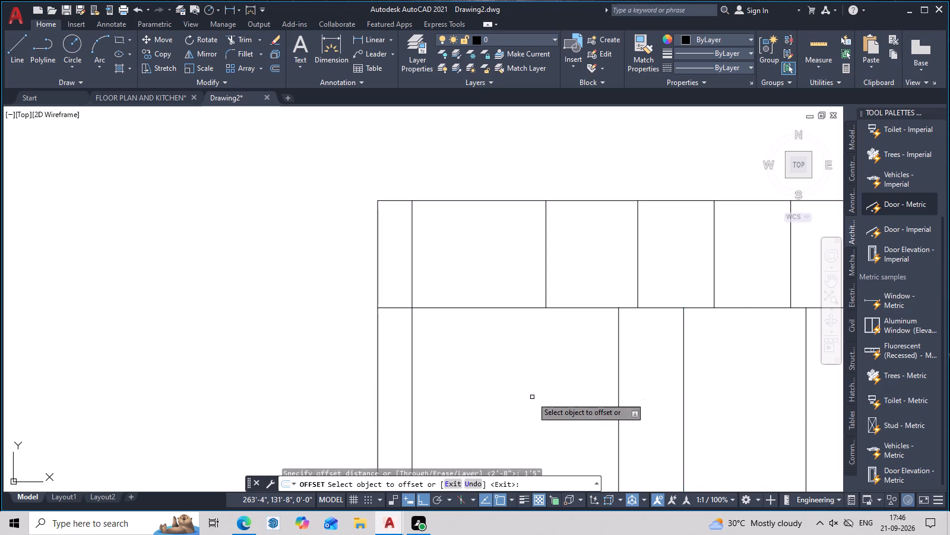
middle_drag(636, 399, 644, 417)
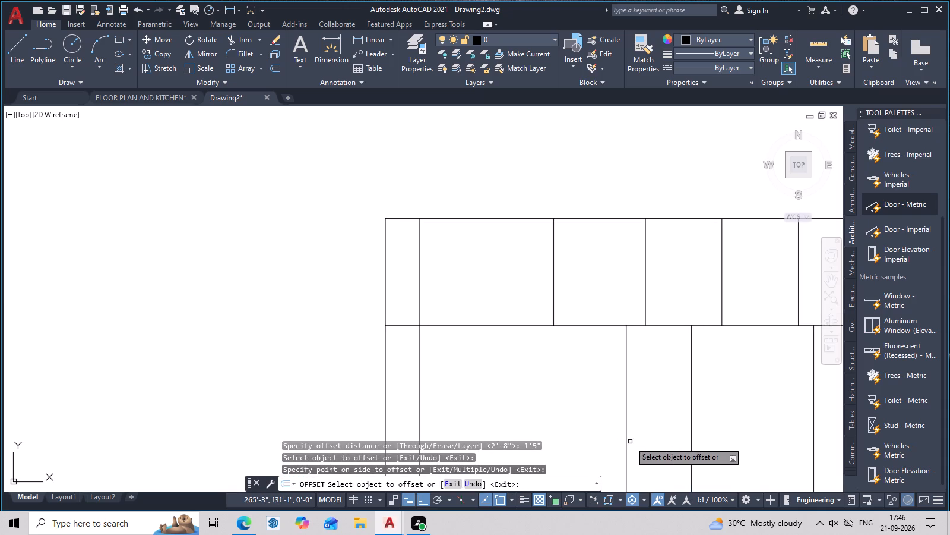
key(Escape)
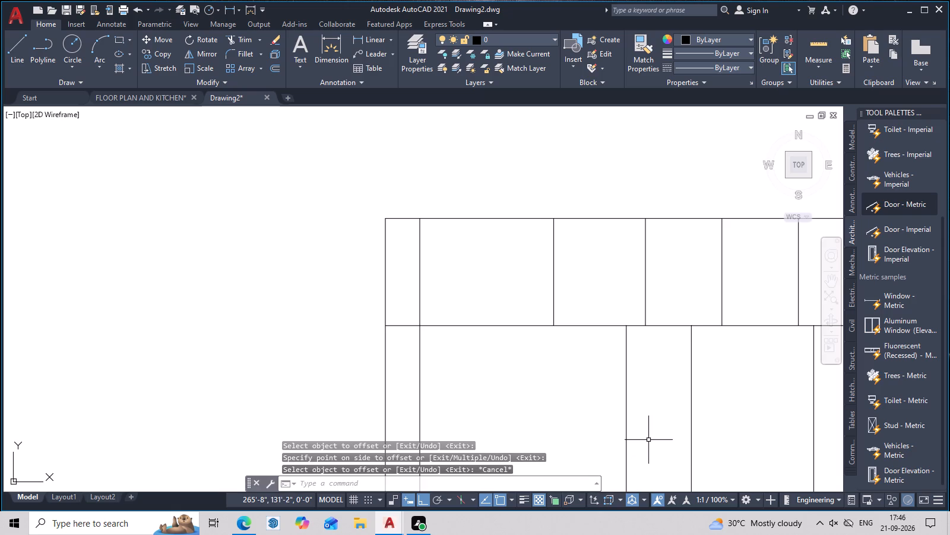
middle_drag(633, 440, 577, 437)
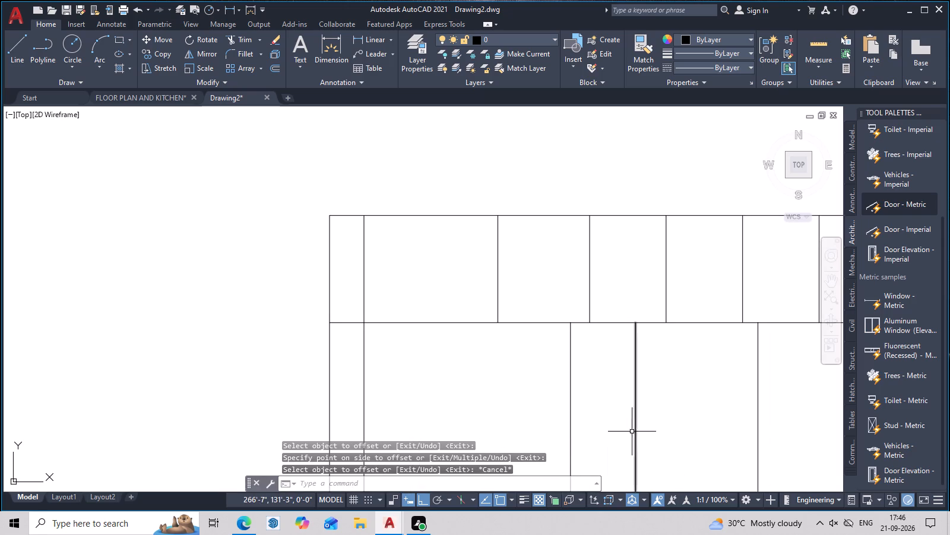
Examine how the vertical divisions beneath the upper band of the new elevation line up with the band's dividers.
scroll(629, 427, down, 2)
middle_drag(650, 422, 565, 357)
scroll(563, 355, up, 1)
middle_drag(587, 380, 604, 427)
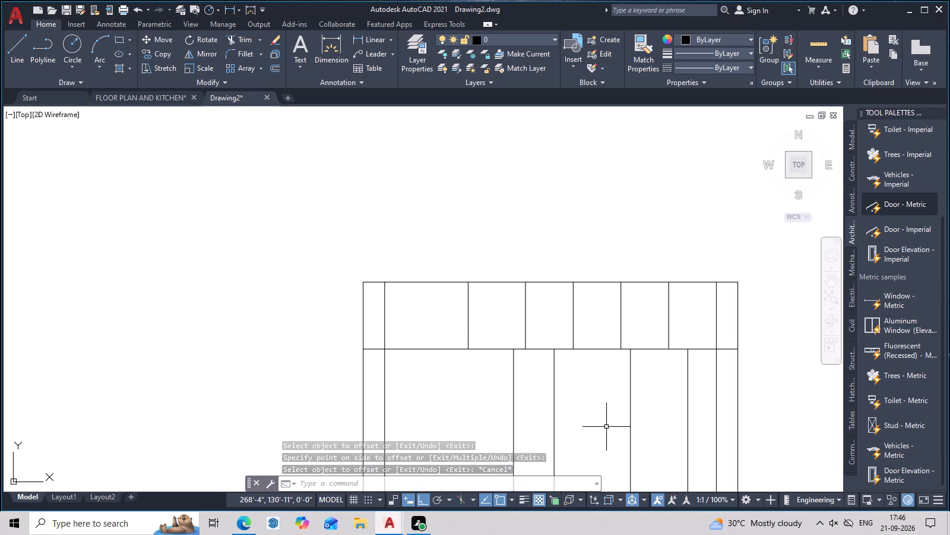
middle_drag(607, 427, 676, 447)
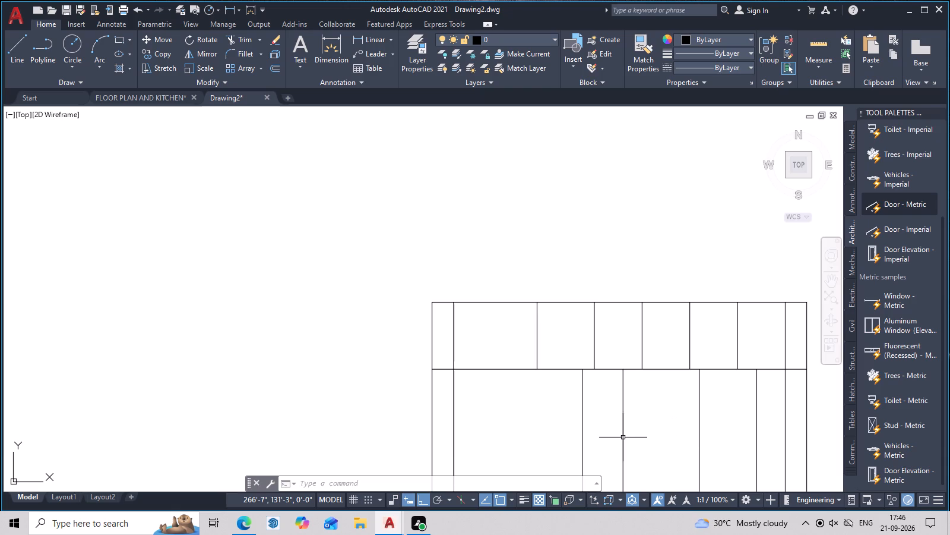
middle_drag(623, 438, 623, 430)
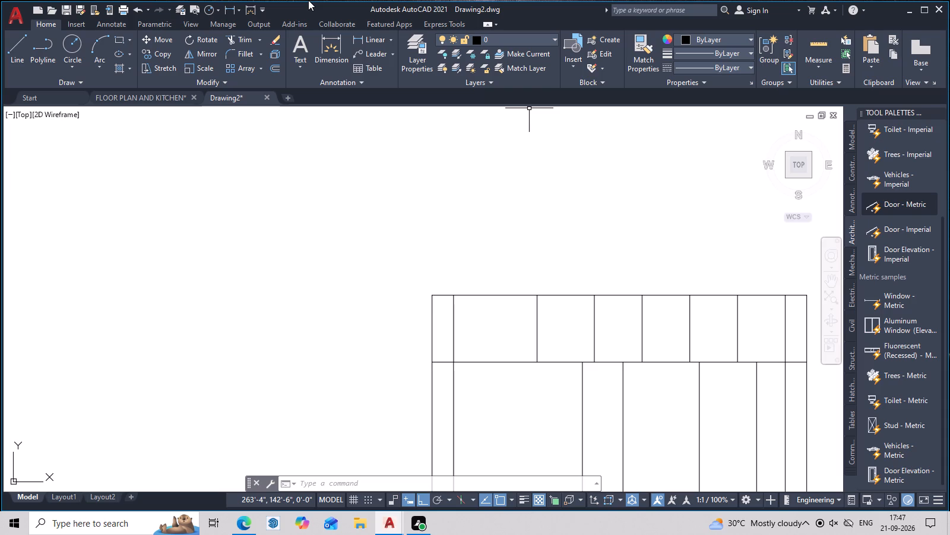
scroll(623, 432, down, 2)
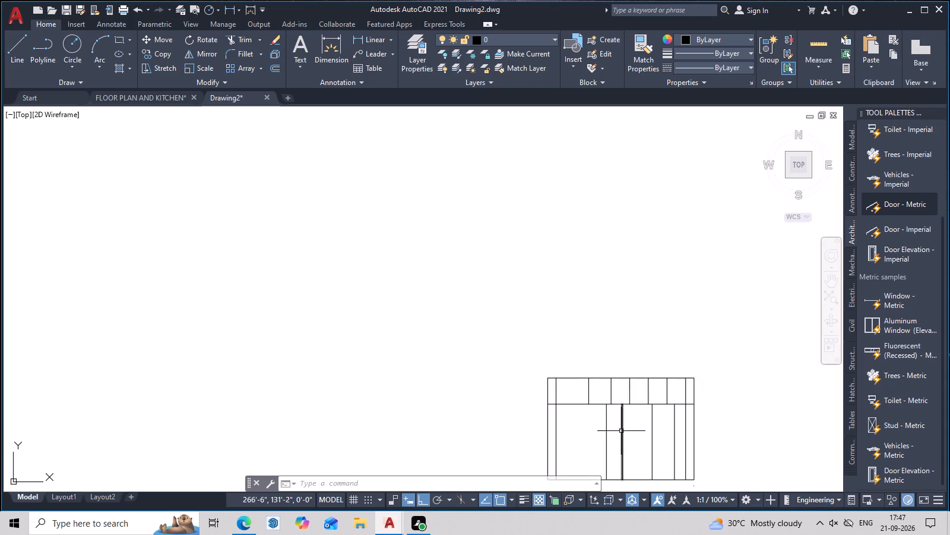
middle_drag(615, 423, 596, 354)
scroll(592, 360, up, 2)
middle_drag(592, 361, 592, 346)
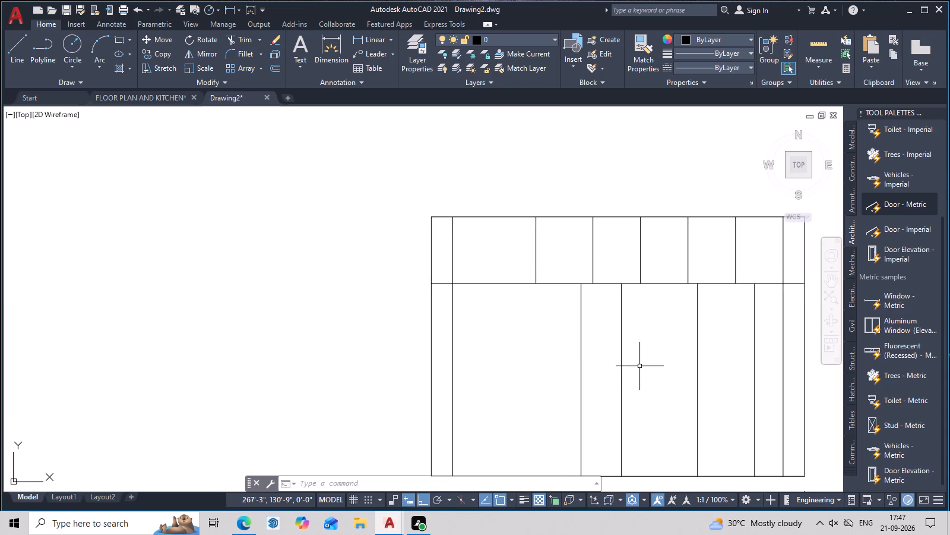
key(Escape)
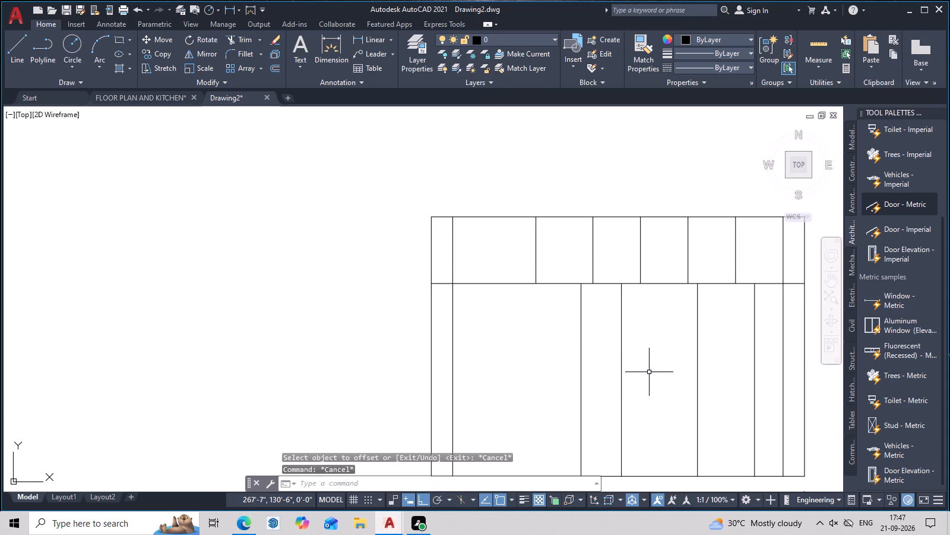
middle_drag(648, 421, 663, 294)
middle_drag(520, 304, 525, 396)
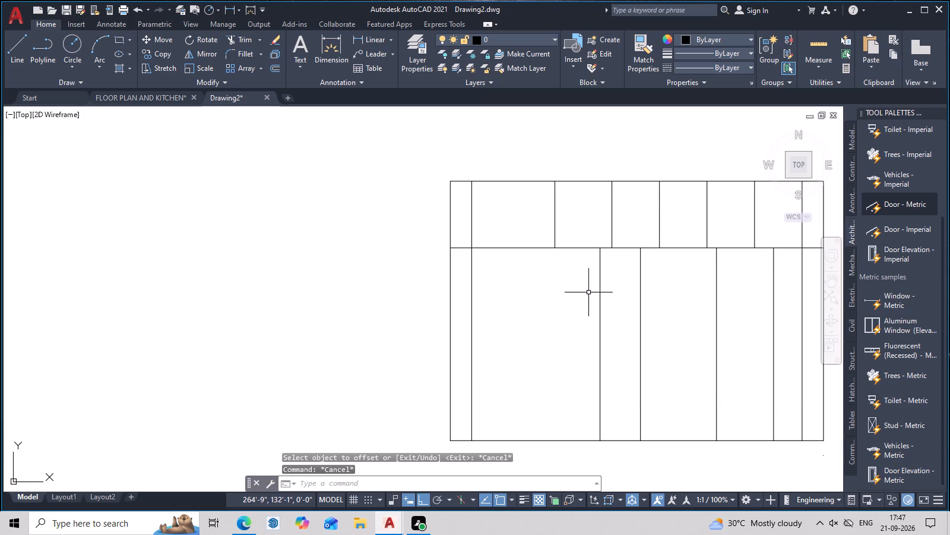
scroll(587, 256, up, 2)
middle_drag(553, 288, 566, 289)
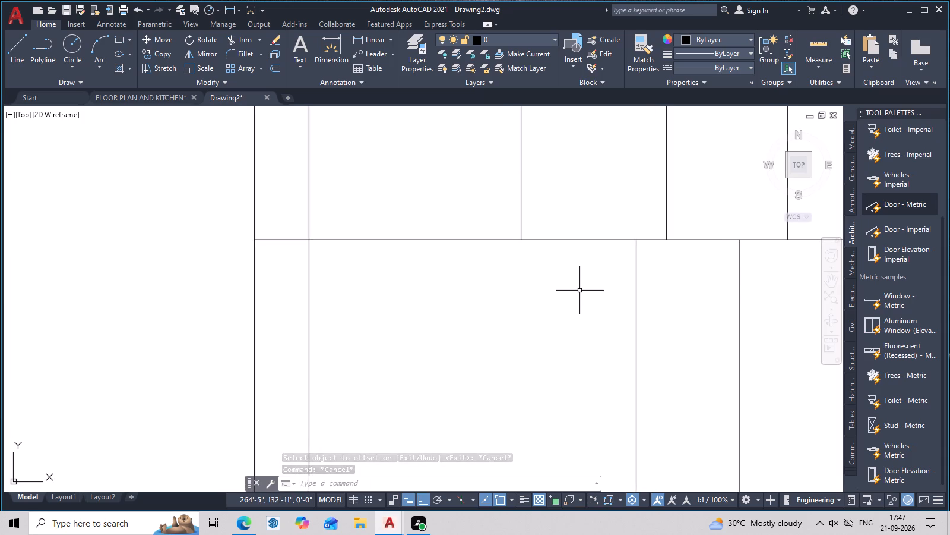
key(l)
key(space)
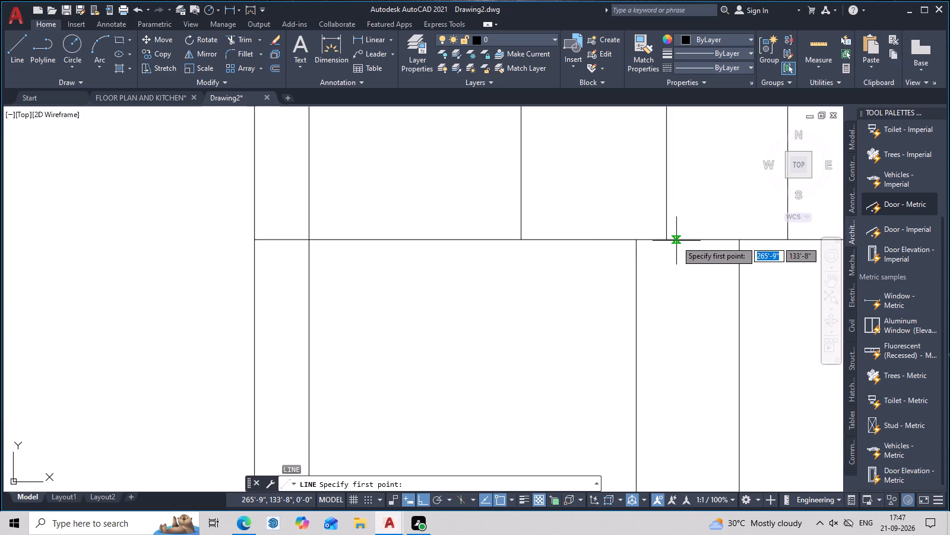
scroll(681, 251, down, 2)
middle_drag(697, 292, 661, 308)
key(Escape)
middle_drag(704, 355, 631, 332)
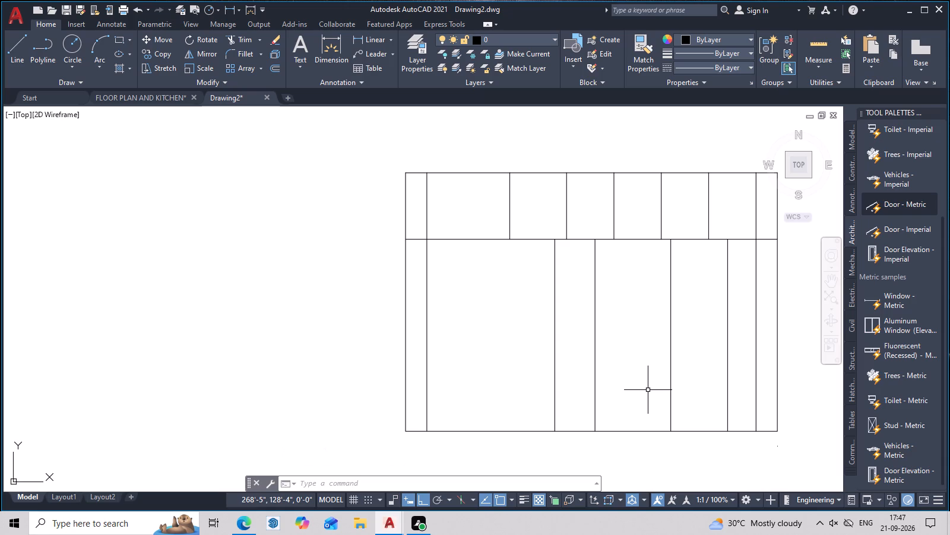
Erase the two leftmost vertical division lines beneath the upper band, leaving the inner wall line in place.
middle_drag(755, 329, 691, 363)
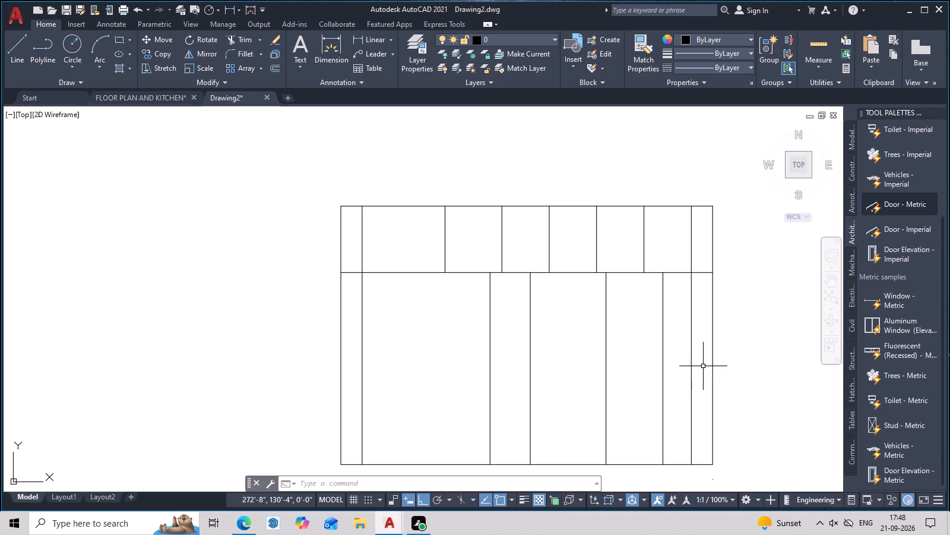
click(531, 328)
click(492, 338)
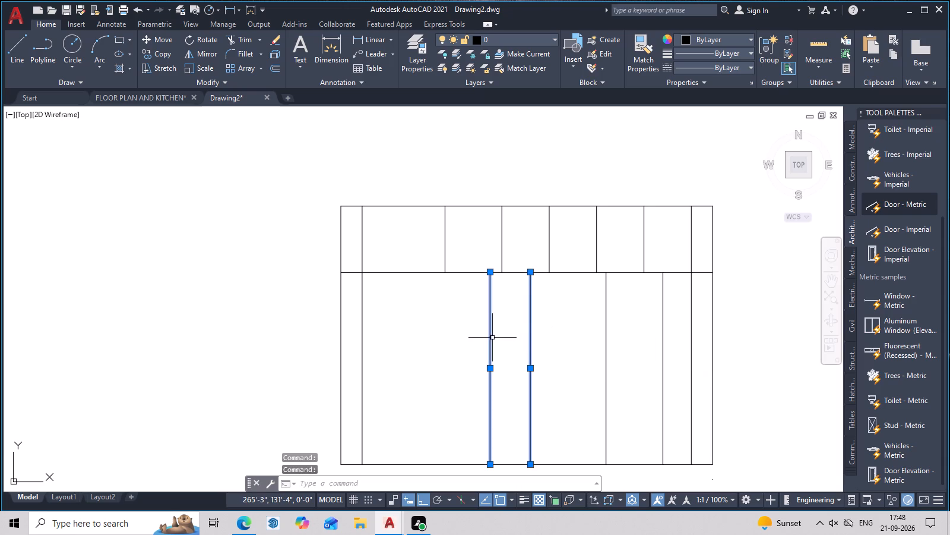
key(Delete)
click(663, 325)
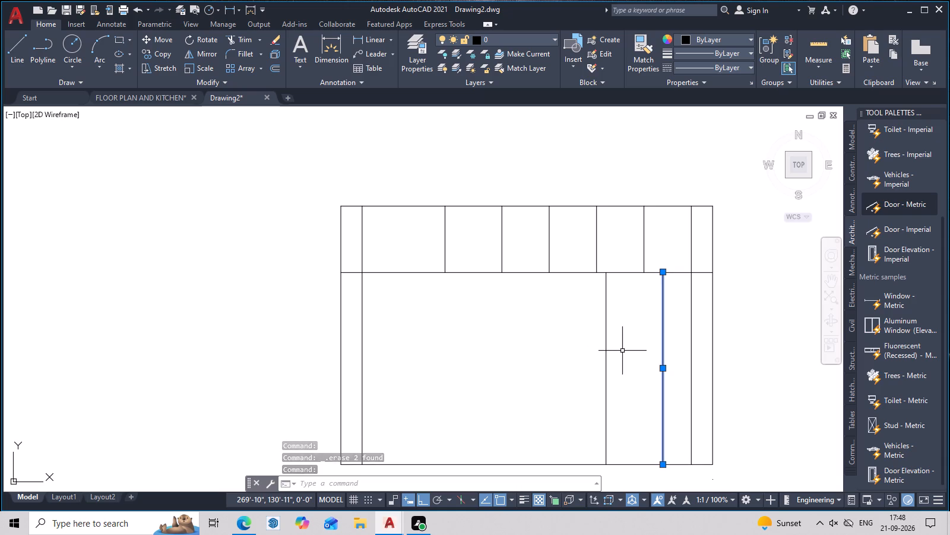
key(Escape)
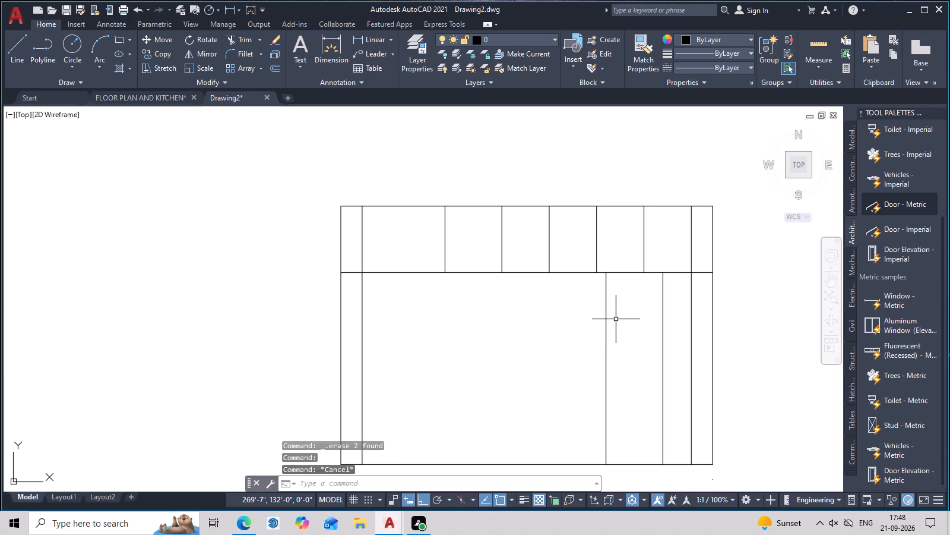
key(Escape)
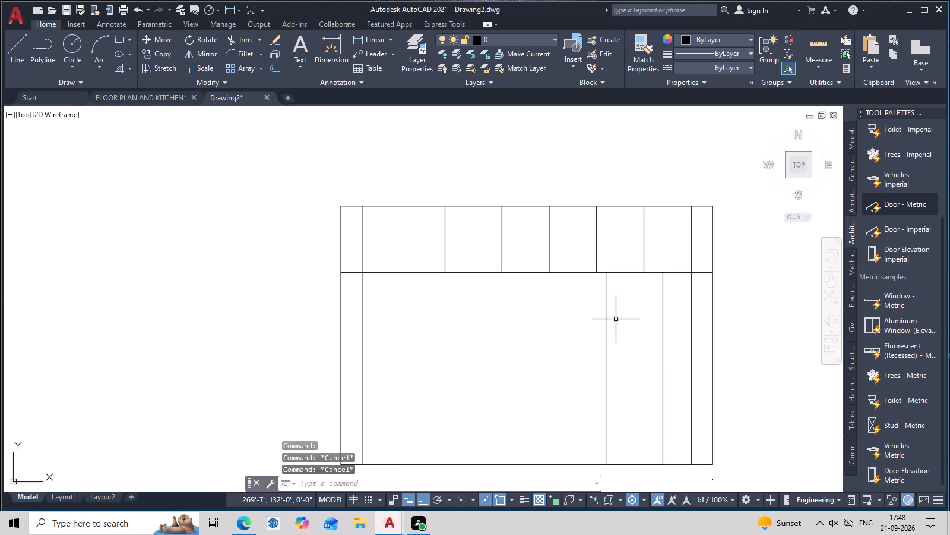
Offset the leftmost remaining division line beneath the upper band by 2'8" toward the left wall.
text(O)
key(space)
text(2'8")
key(space)
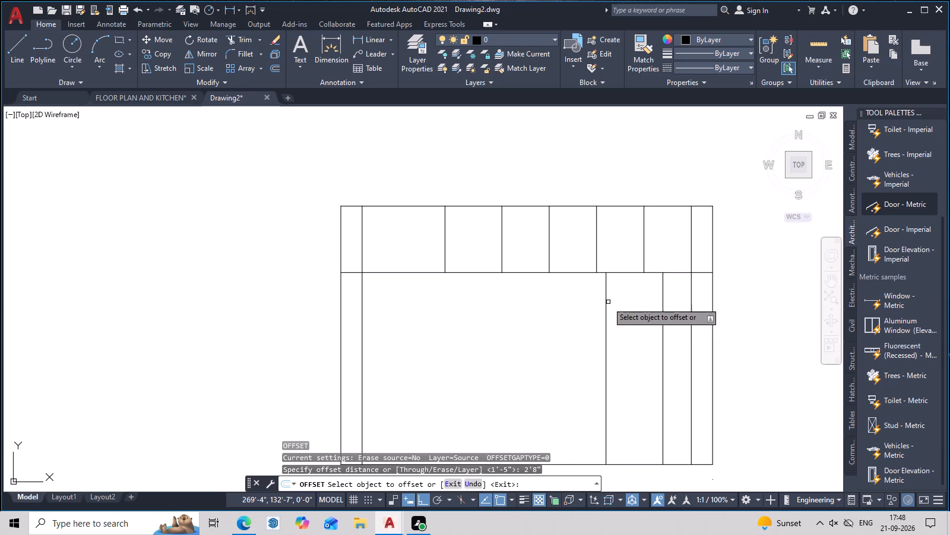
click(607, 302)
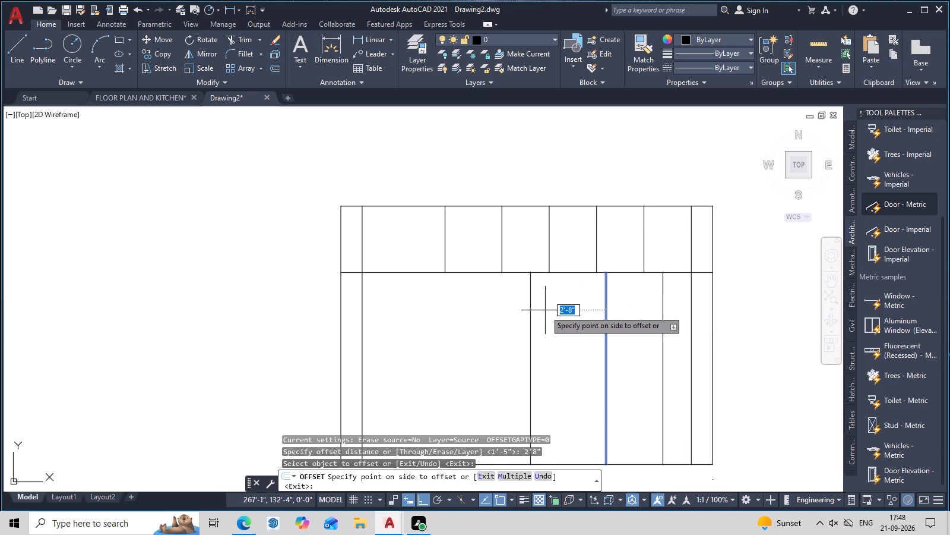
middle_drag(545, 310, 591, 320)
click(591, 320)
scroll(584, 276, up, 2)
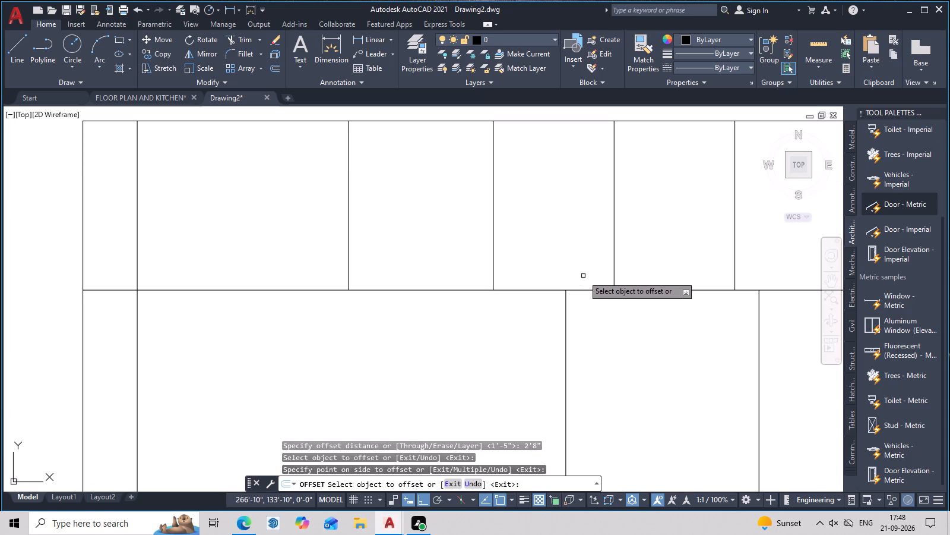
key(Escape)
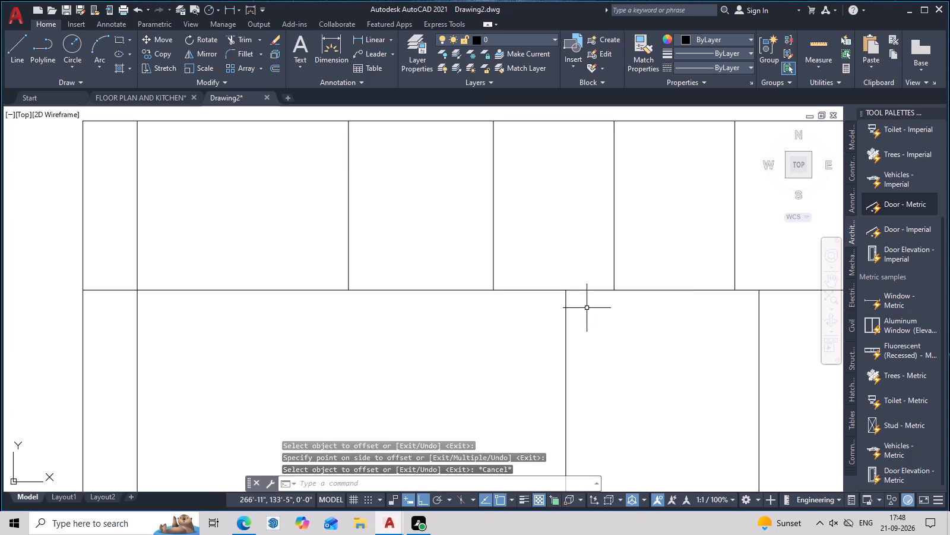
Measure the horizontal gap between the upper band's second divider from the left and the new vertical line below the band.
click(826, 40)
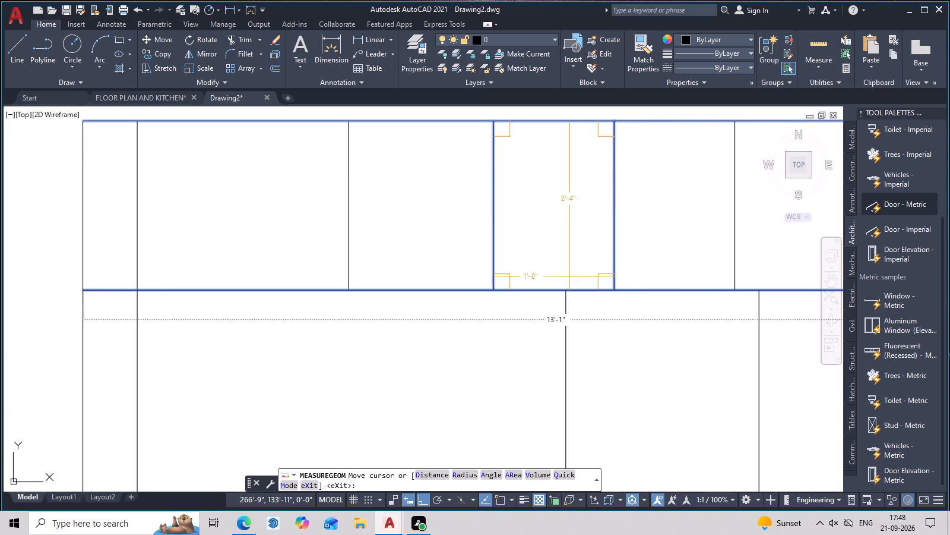
scroll(503, 287, up, 2)
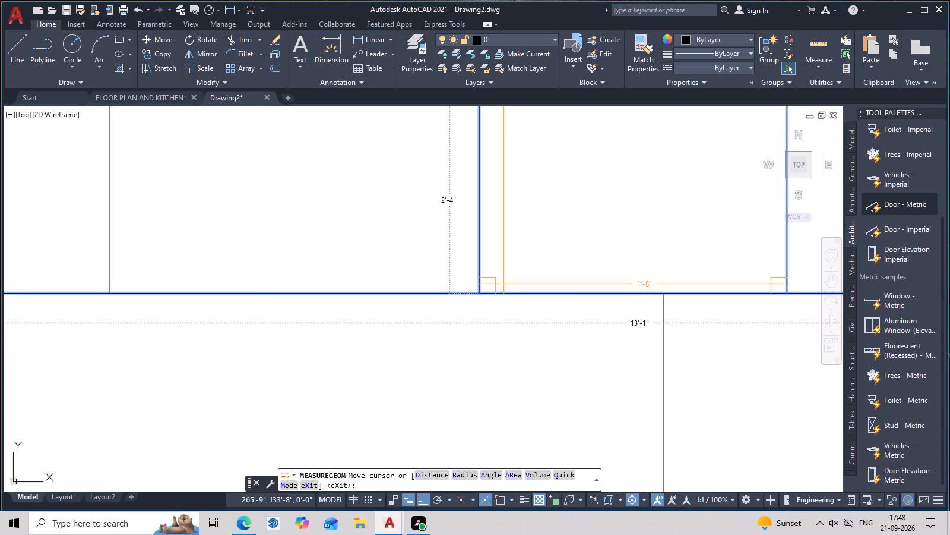
key(Escape)
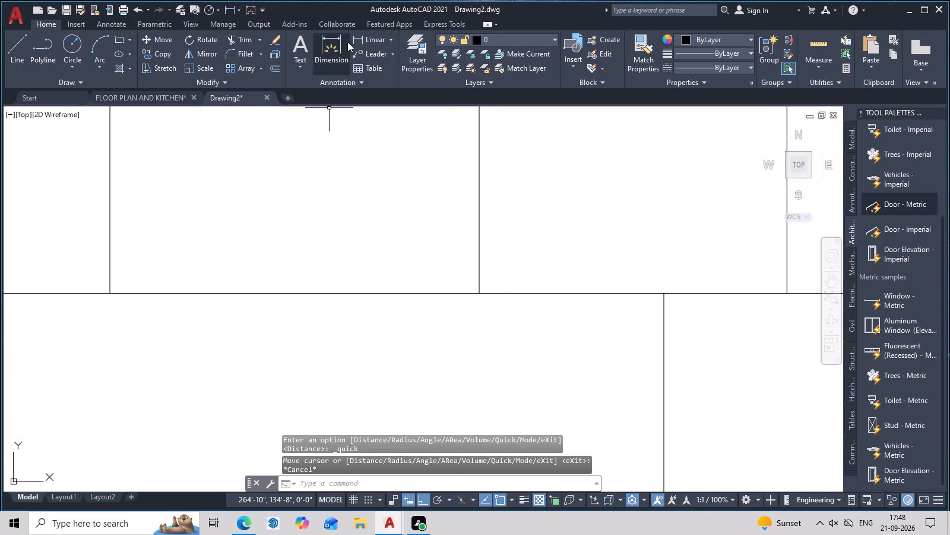
click(362, 39)
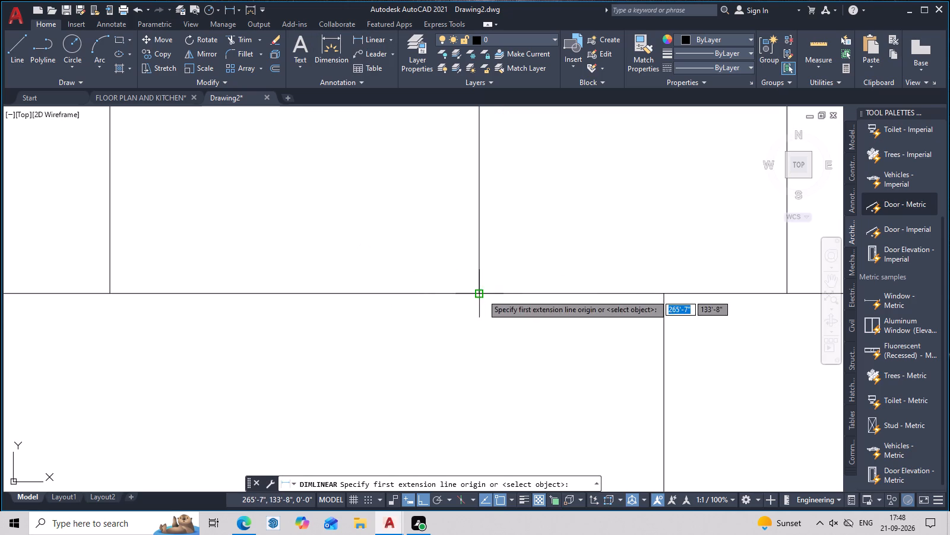
click(477, 296)
click(664, 294)
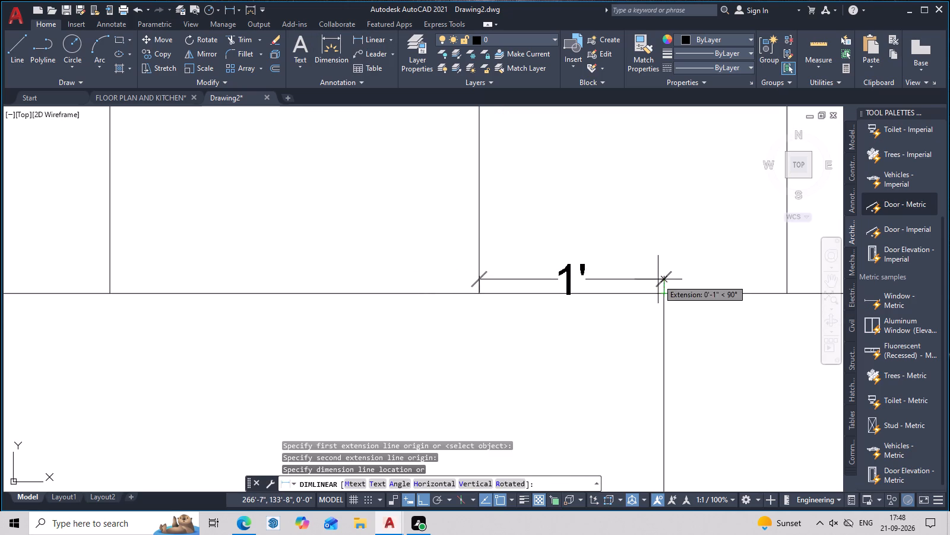
key(Escape)
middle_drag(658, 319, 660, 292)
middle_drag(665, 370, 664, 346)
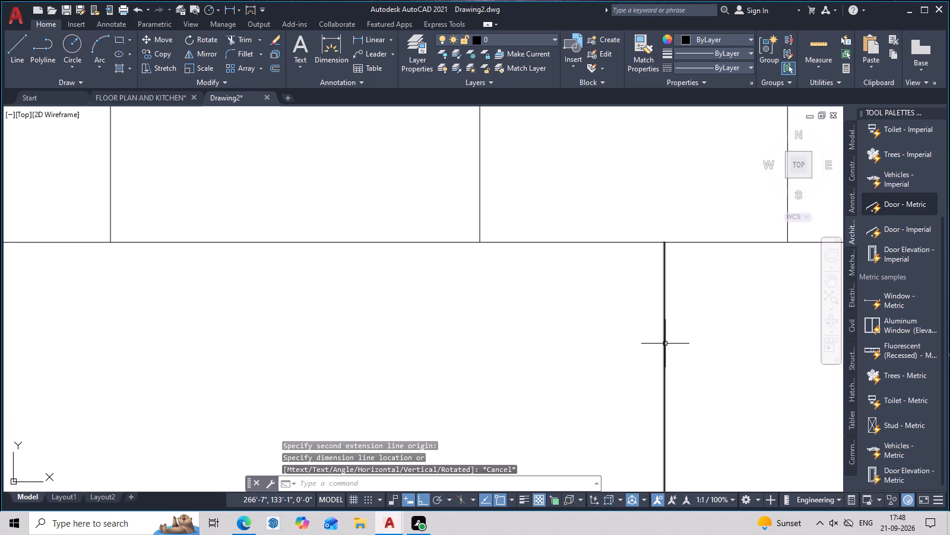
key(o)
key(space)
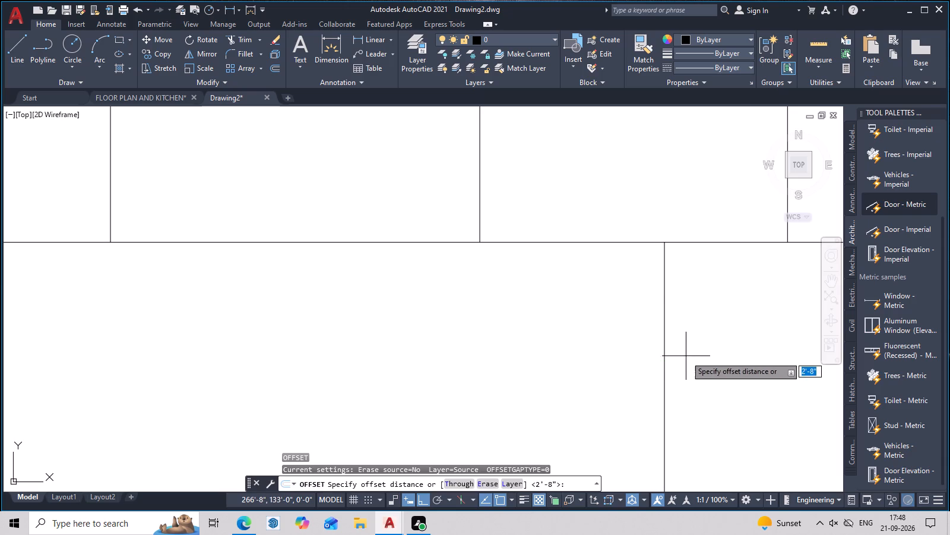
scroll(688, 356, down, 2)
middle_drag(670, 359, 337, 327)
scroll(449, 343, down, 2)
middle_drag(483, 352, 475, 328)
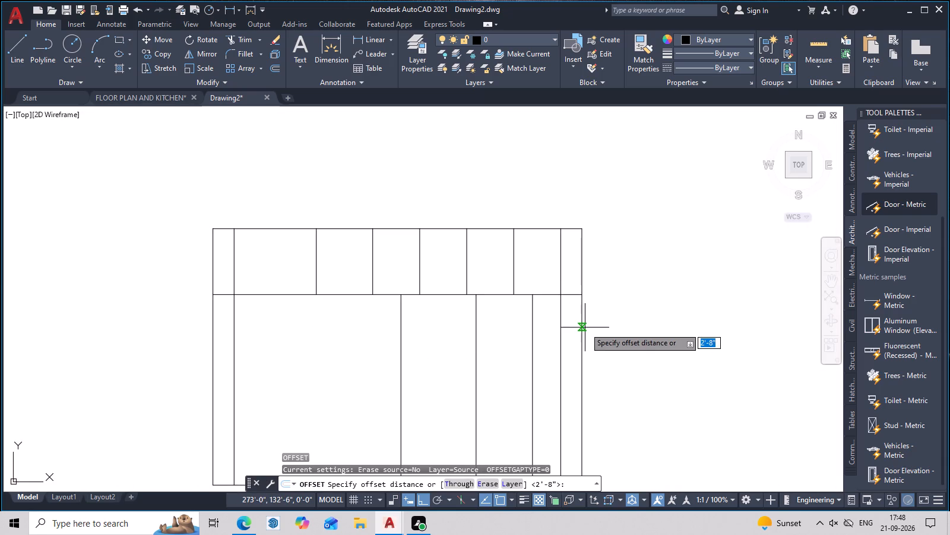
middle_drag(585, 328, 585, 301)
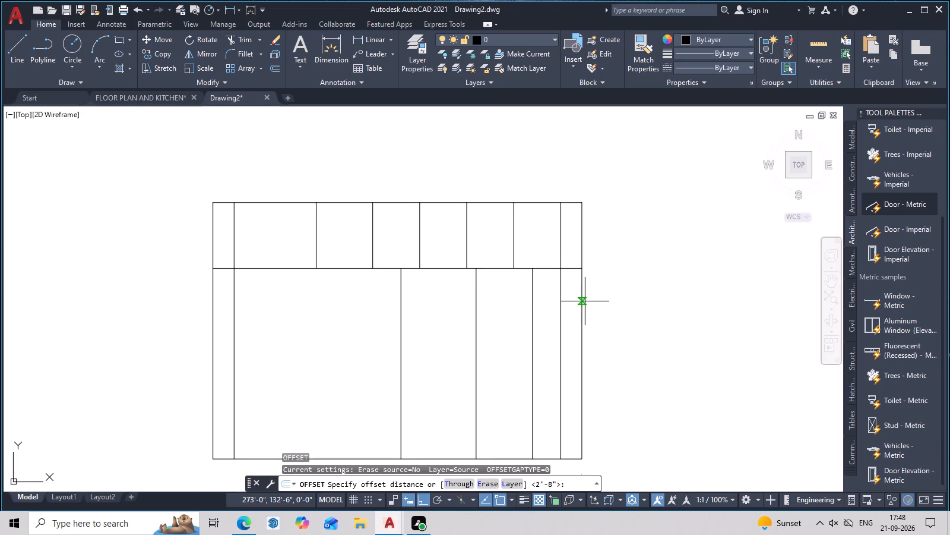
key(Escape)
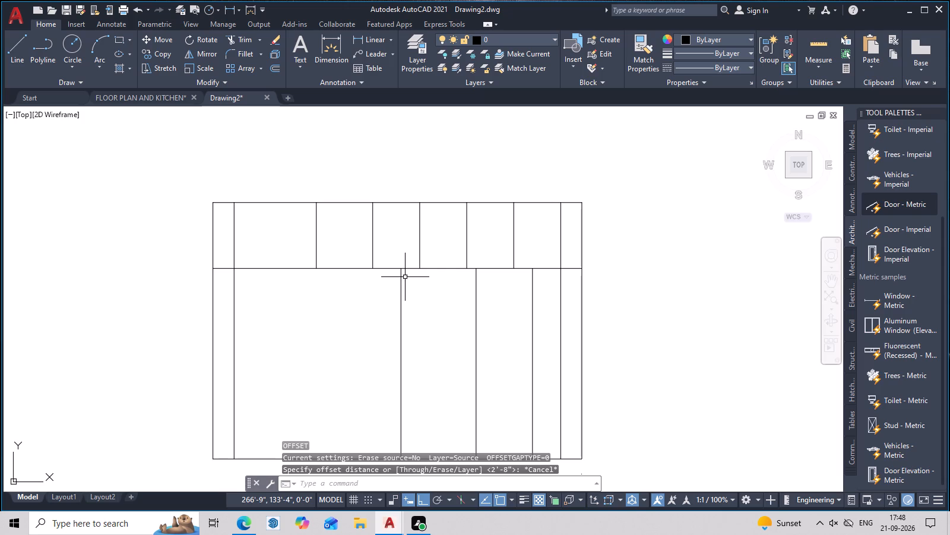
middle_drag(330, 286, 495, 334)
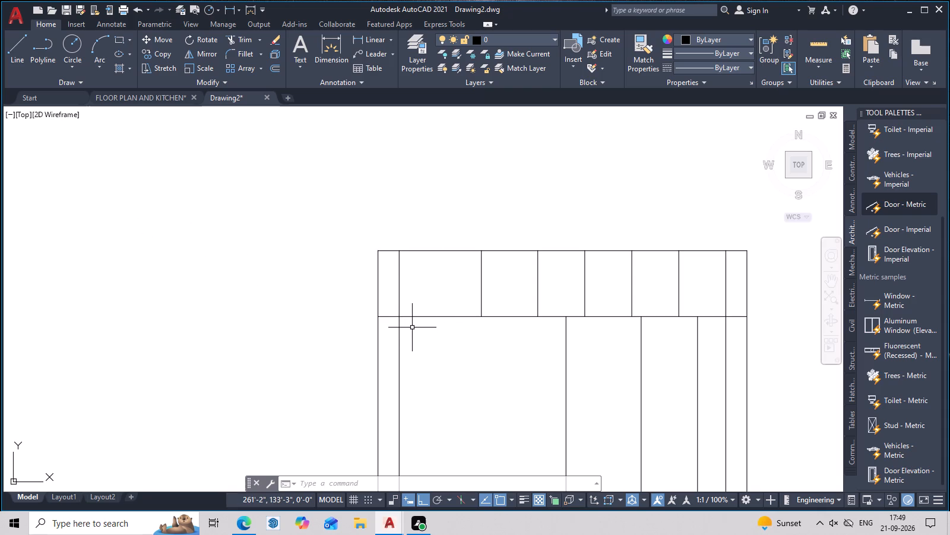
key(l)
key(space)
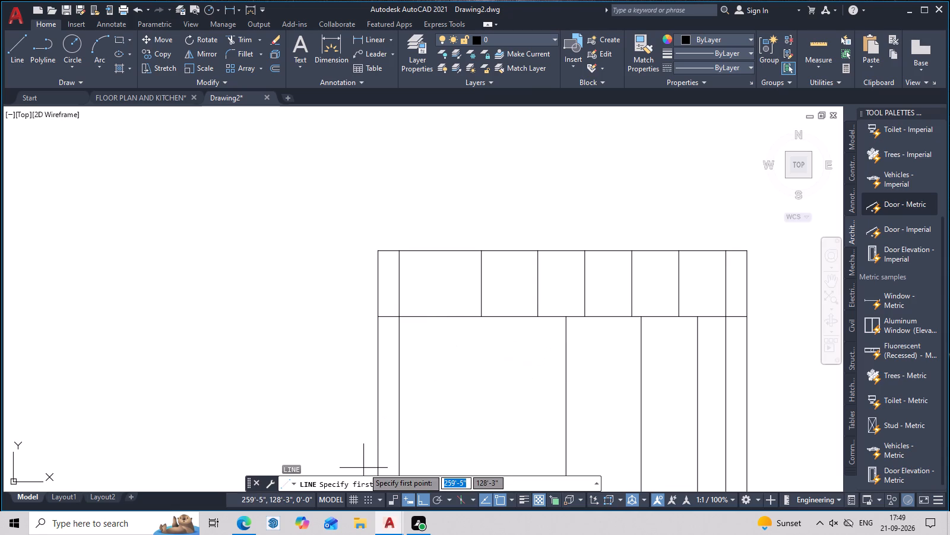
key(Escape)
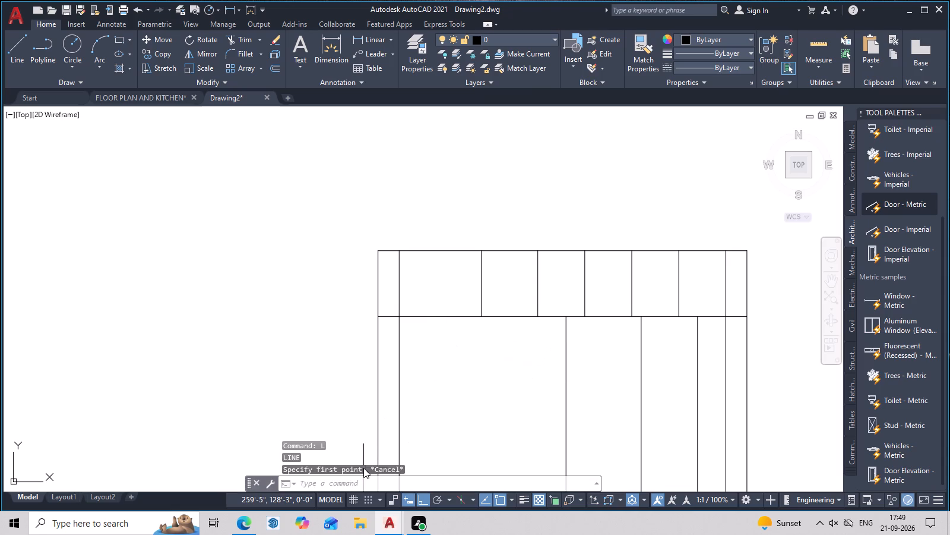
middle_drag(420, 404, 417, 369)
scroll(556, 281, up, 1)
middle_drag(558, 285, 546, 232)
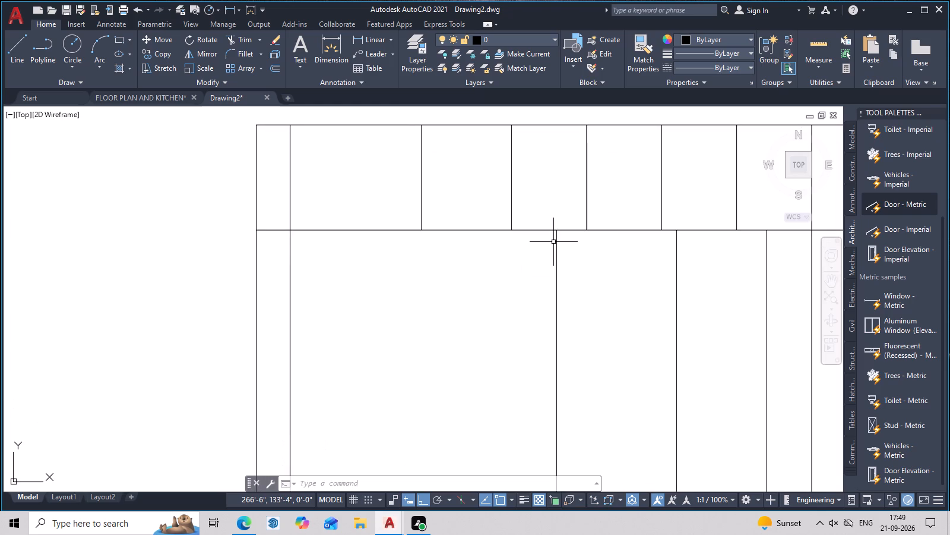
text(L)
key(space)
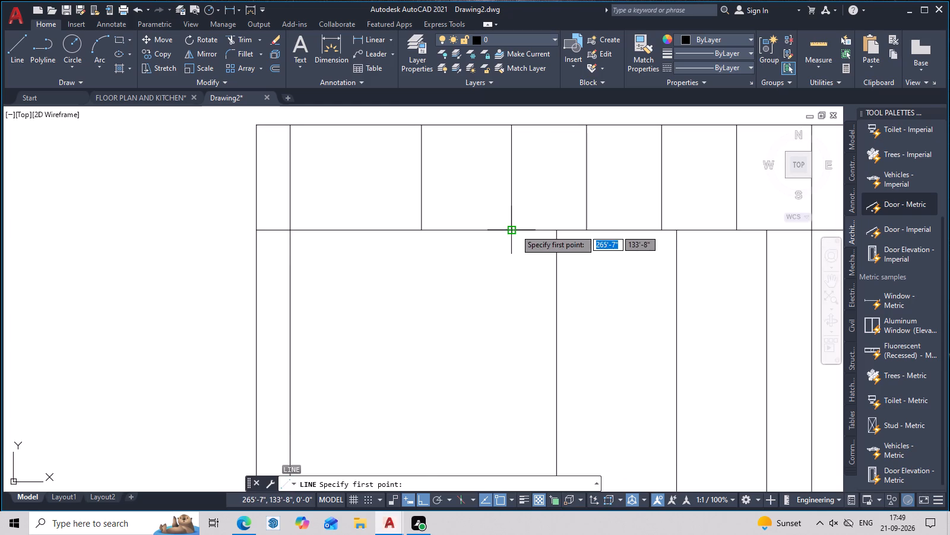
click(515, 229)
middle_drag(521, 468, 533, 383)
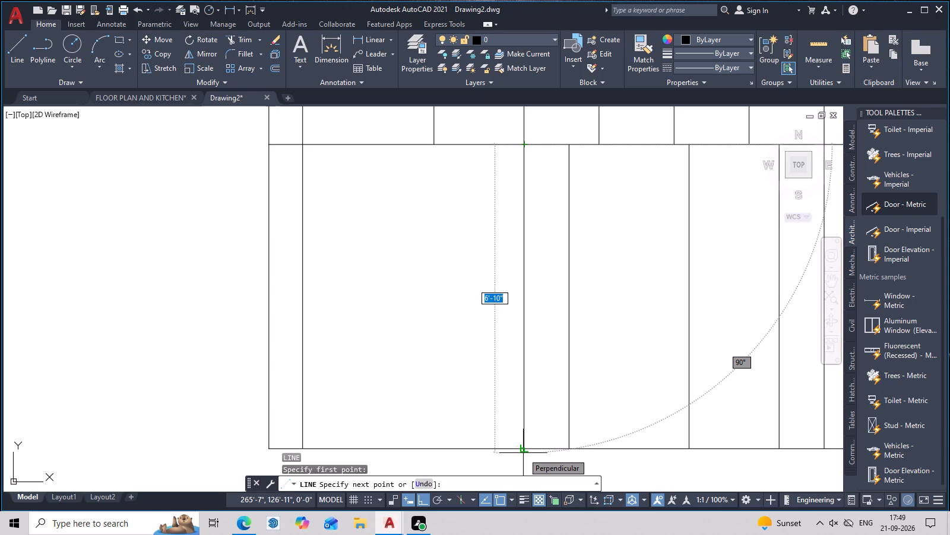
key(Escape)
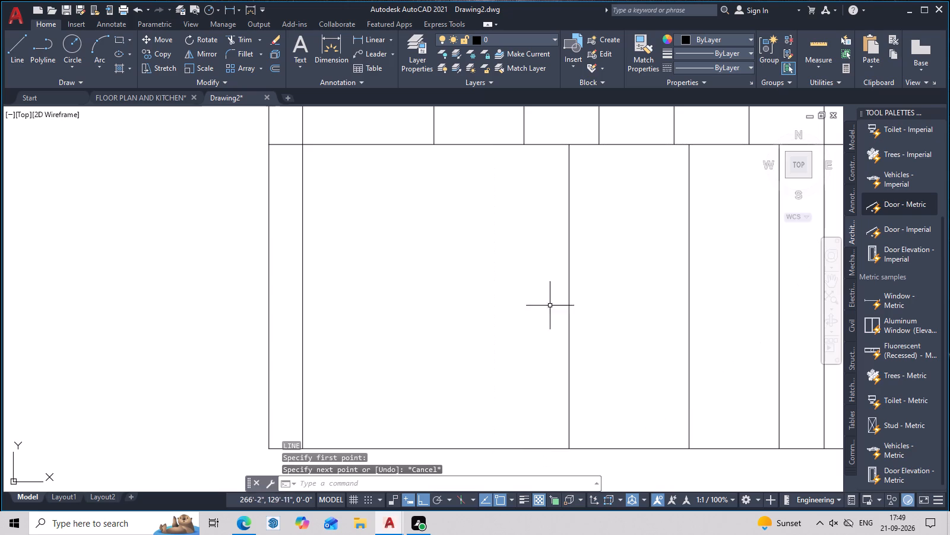
Draw a vertical line from the bottom of the upper band's leftmost divider down to the elevation's base line.
middle_drag(568, 262, 587, 342)
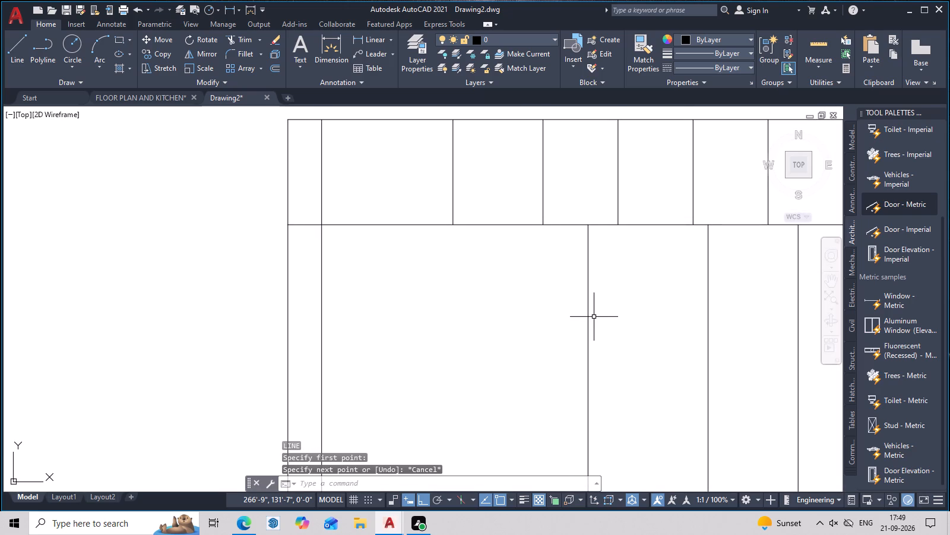
middle_click(595, 317)
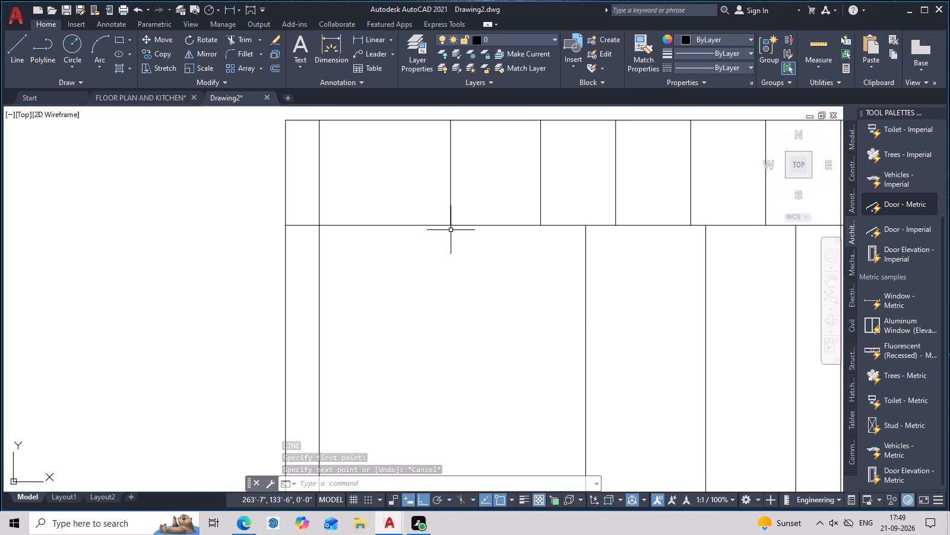
text(L)
key(space)
click(452, 225)
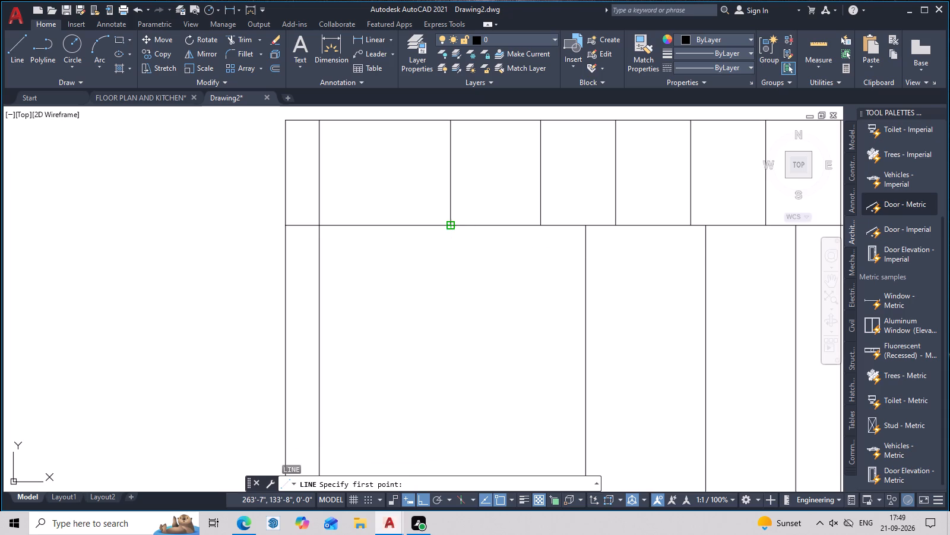
middle_drag(470, 394, 502, 307)
click(484, 445)
key(Escape)
scroll(539, 452, down, 3)
middle_drag(539, 452, 539, 462)
scroll(539, 457, up, 3)
middle_drag(539, 451, 536, 465)
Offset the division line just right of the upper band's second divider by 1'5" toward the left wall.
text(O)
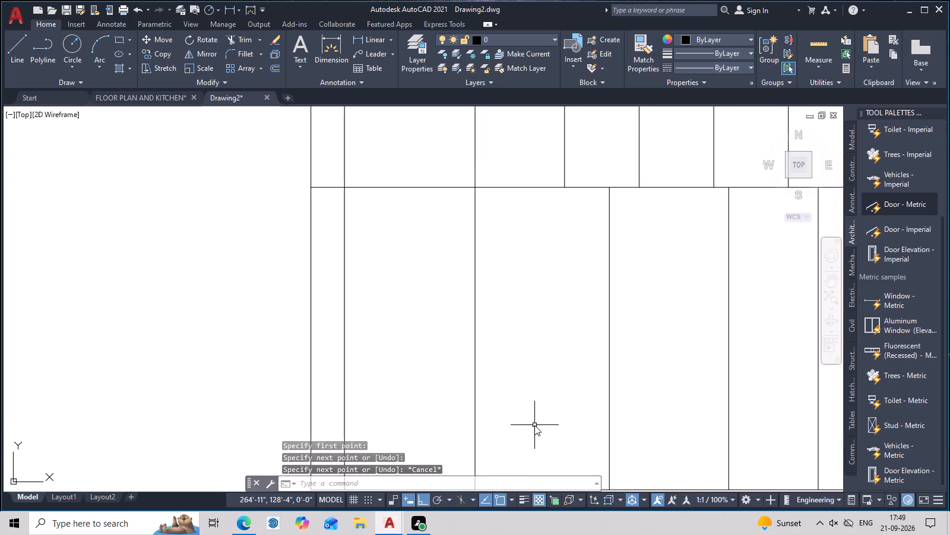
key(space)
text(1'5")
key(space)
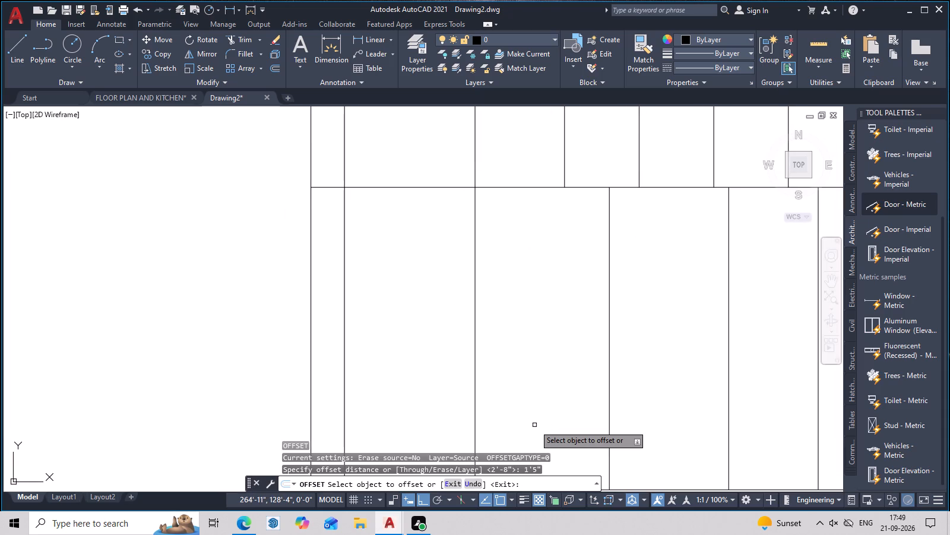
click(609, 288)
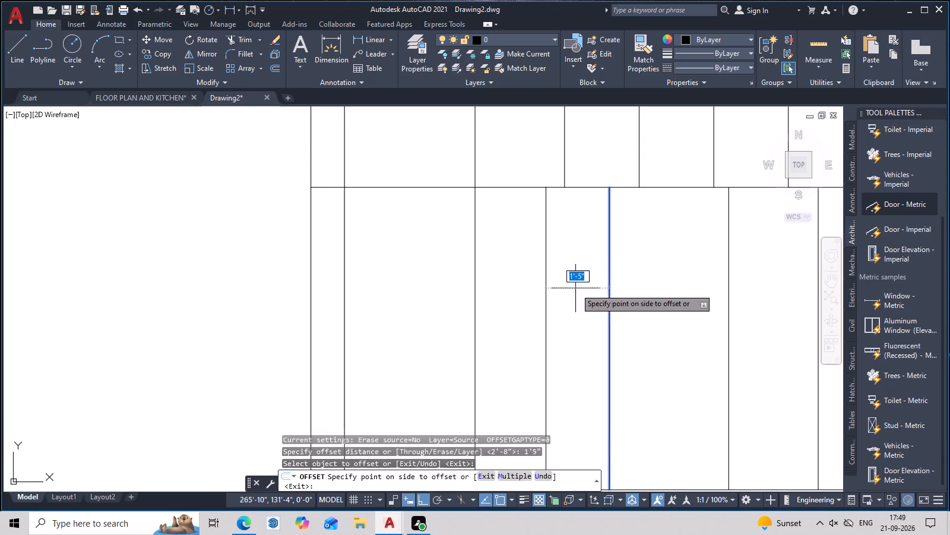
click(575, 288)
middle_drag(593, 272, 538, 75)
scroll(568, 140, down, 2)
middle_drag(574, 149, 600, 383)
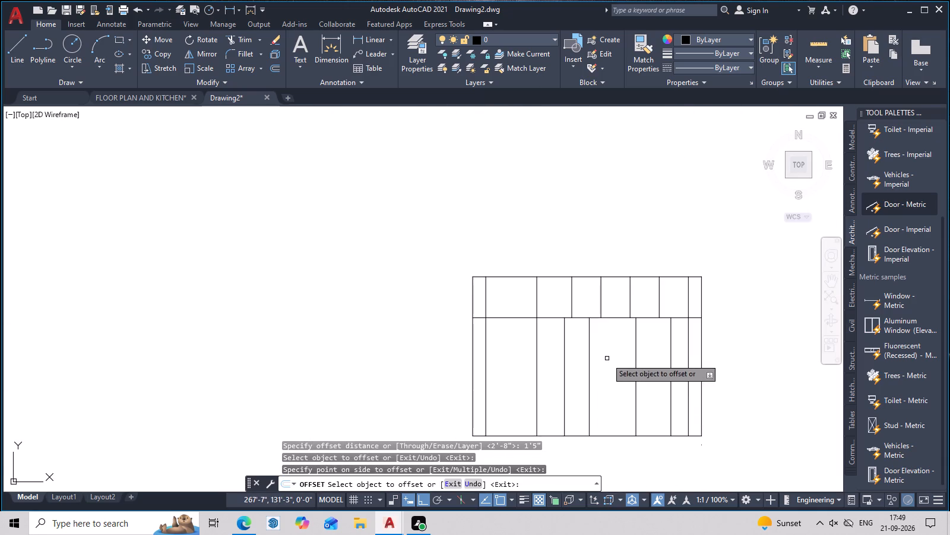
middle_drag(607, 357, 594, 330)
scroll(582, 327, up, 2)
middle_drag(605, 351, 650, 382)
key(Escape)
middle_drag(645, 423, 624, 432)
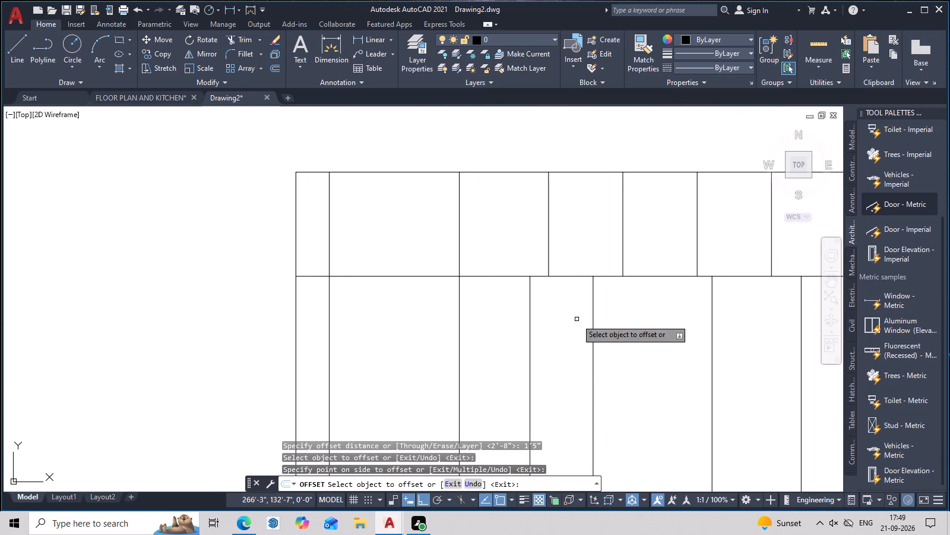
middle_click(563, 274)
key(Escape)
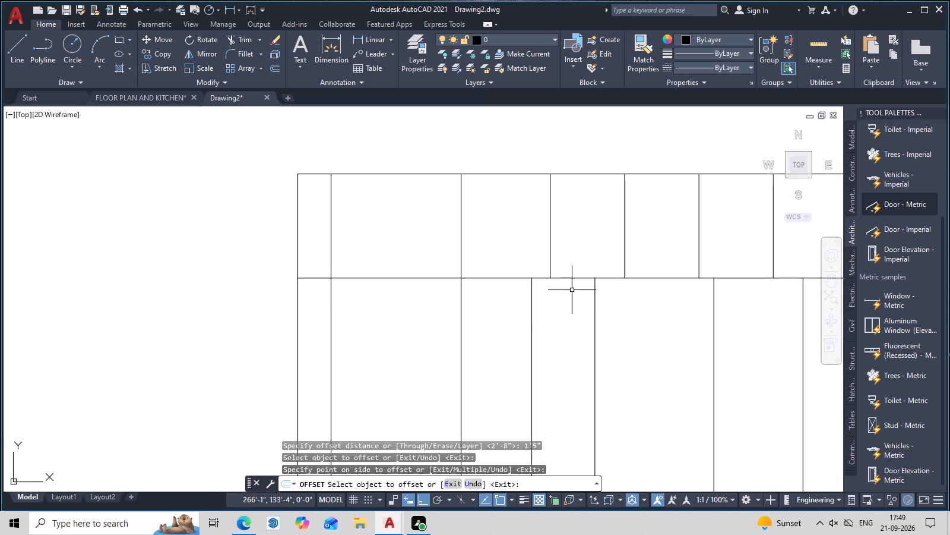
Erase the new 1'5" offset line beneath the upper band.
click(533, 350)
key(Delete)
Draw a vertical line from the bottom of the upper band's second divider down to the elevation's base line.
text(L)
key(space)
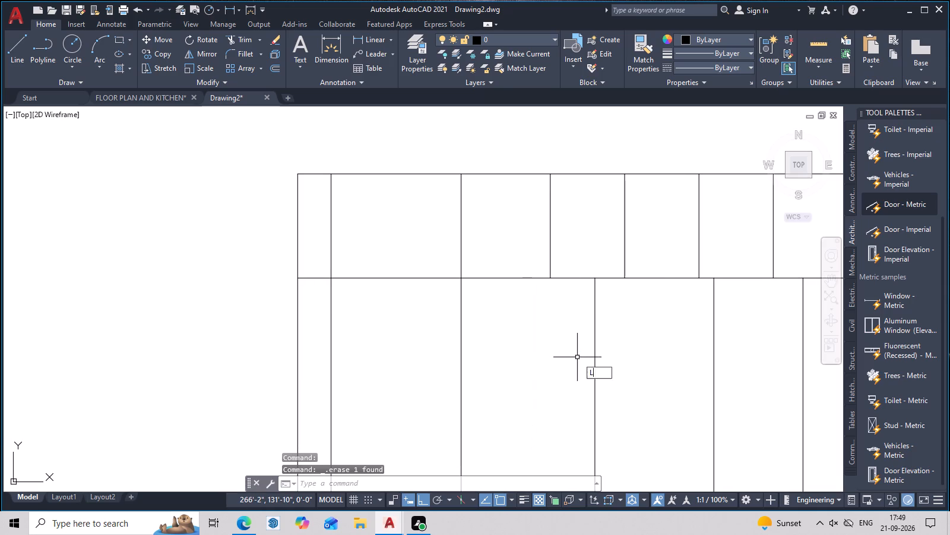
click(549, 278)
middle_drag(561, 382, 583, 222)
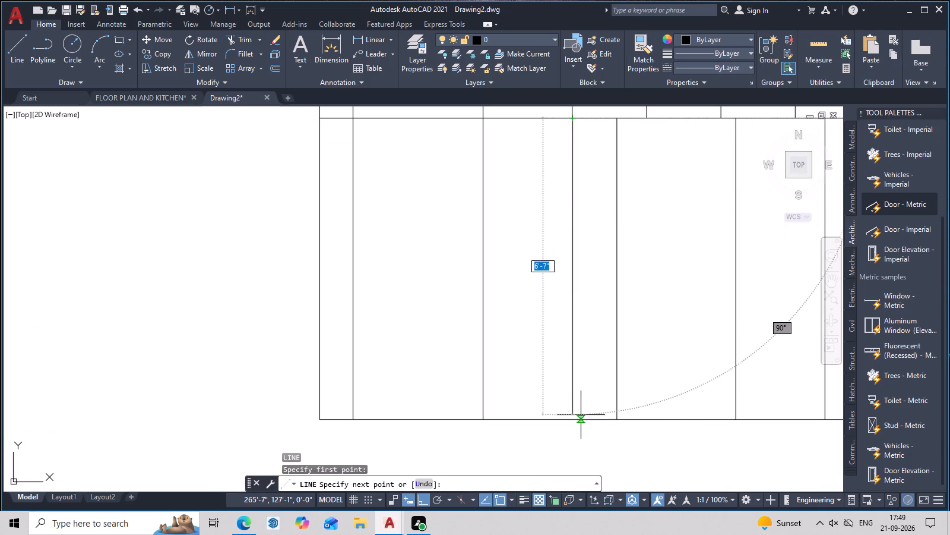
click(575, 417)
key(Escape)
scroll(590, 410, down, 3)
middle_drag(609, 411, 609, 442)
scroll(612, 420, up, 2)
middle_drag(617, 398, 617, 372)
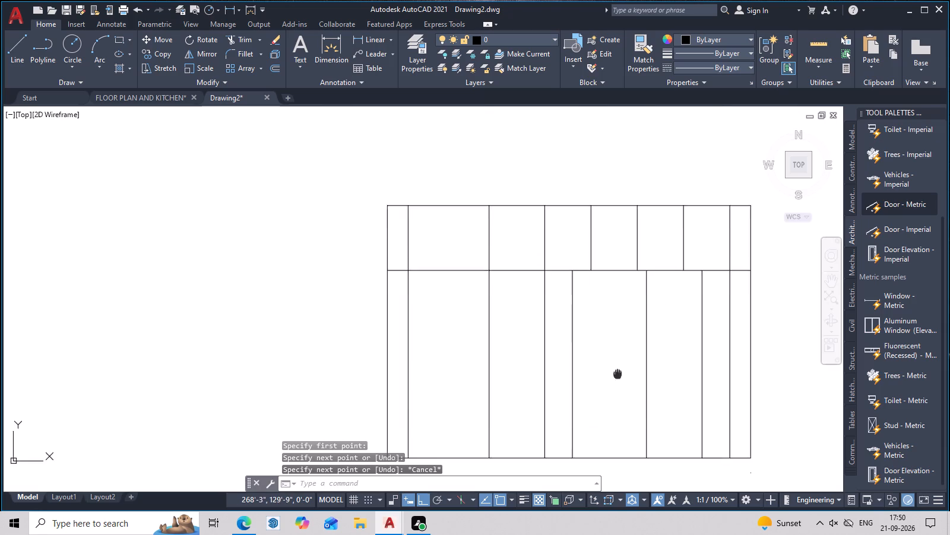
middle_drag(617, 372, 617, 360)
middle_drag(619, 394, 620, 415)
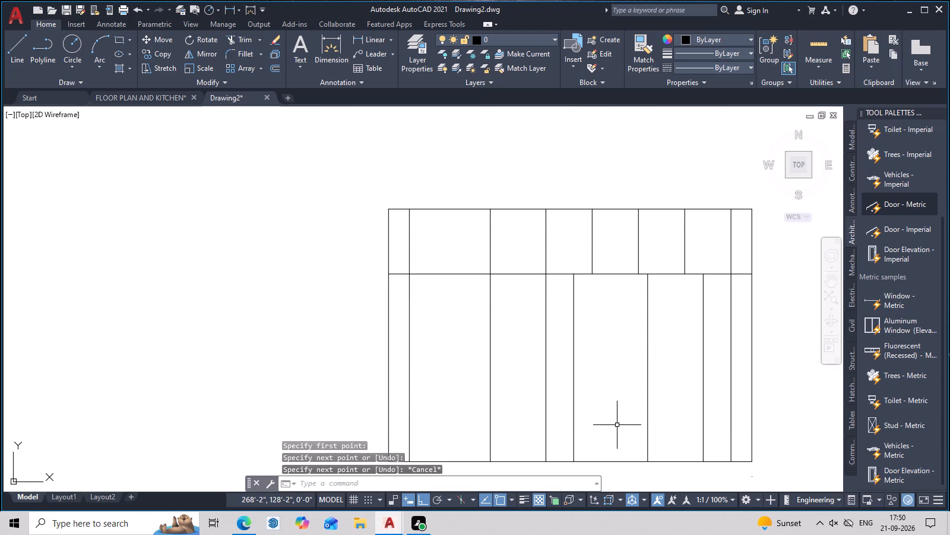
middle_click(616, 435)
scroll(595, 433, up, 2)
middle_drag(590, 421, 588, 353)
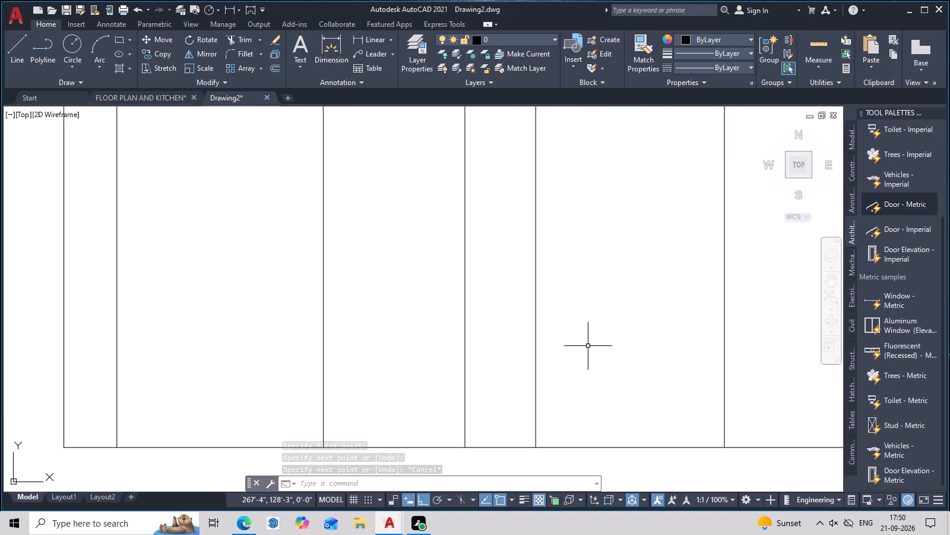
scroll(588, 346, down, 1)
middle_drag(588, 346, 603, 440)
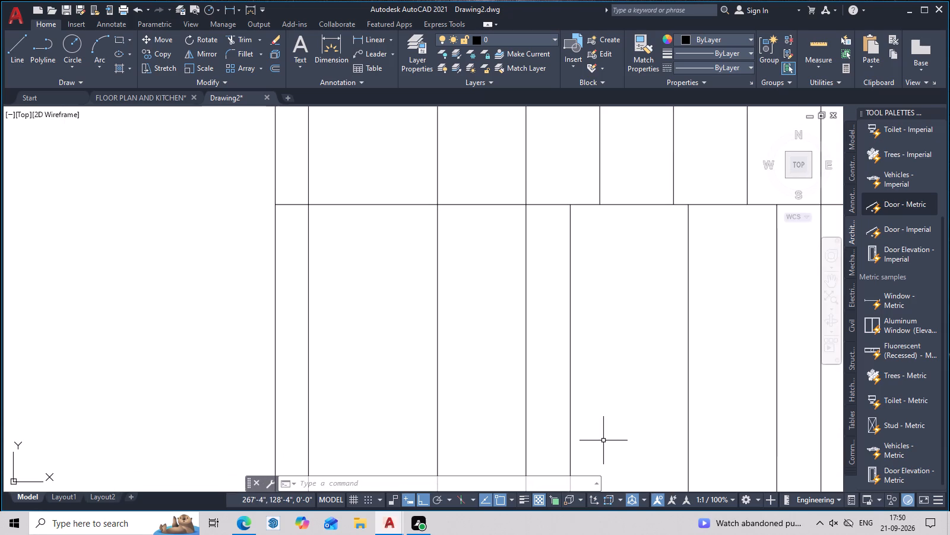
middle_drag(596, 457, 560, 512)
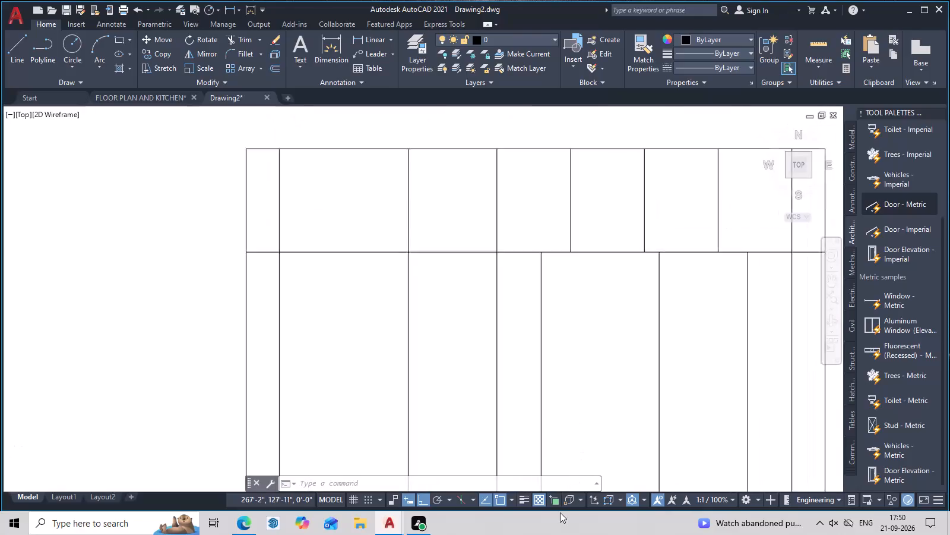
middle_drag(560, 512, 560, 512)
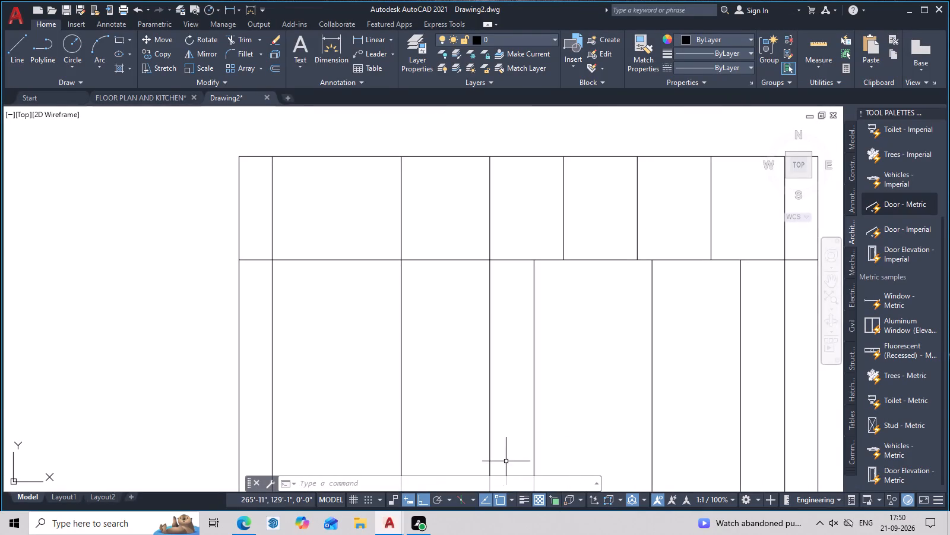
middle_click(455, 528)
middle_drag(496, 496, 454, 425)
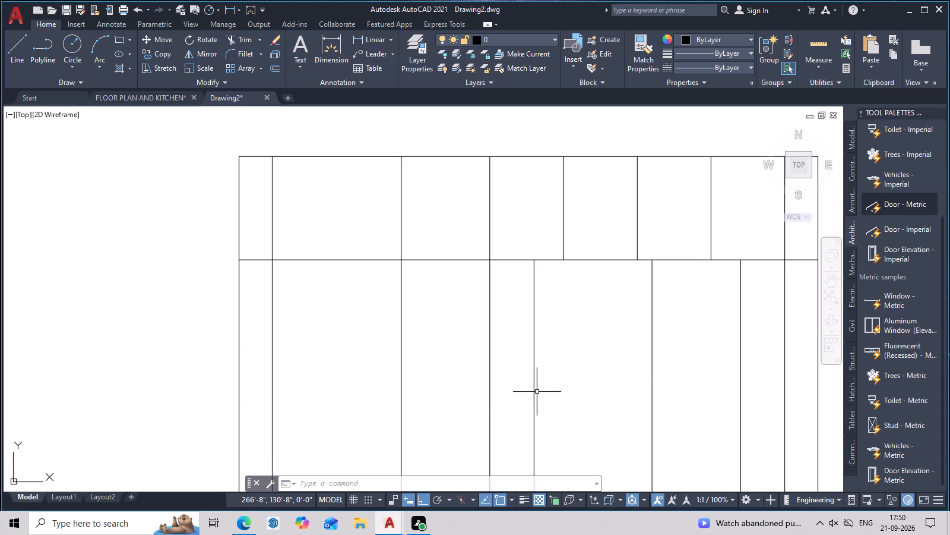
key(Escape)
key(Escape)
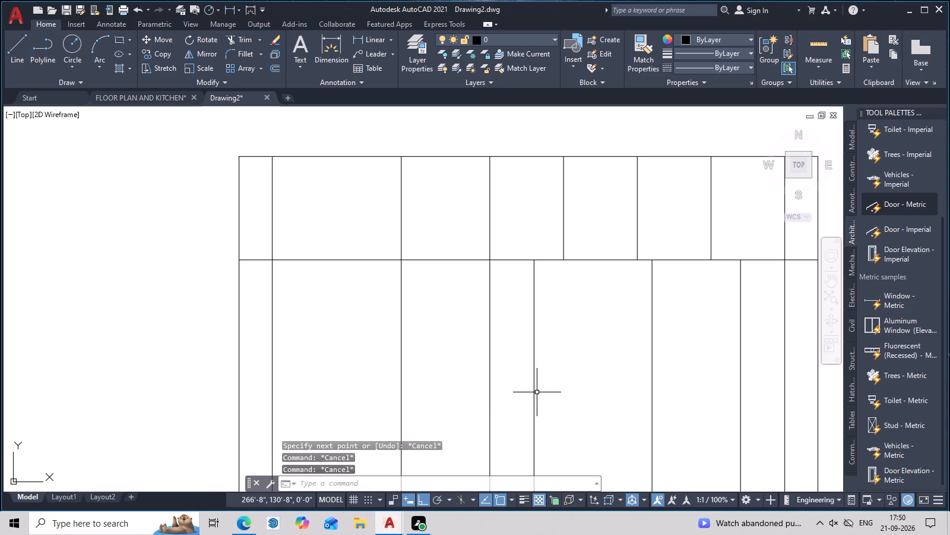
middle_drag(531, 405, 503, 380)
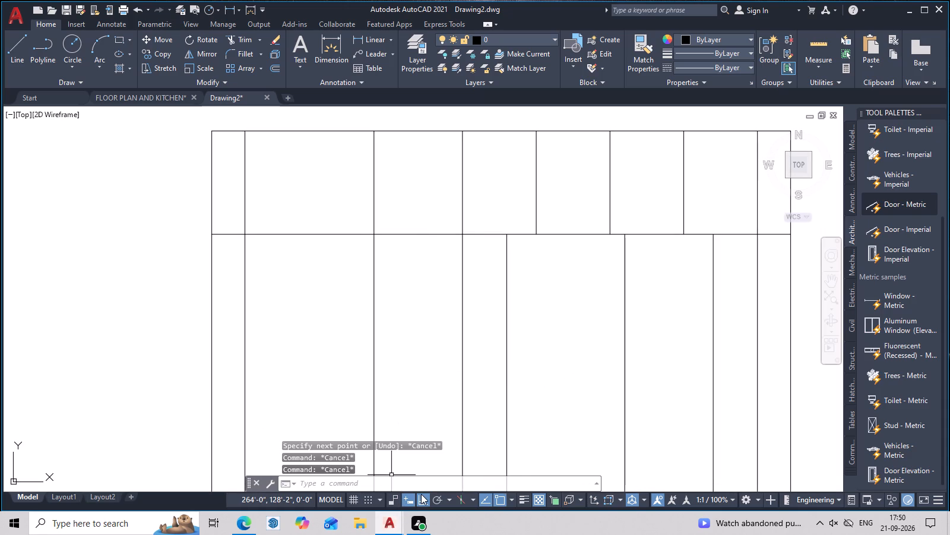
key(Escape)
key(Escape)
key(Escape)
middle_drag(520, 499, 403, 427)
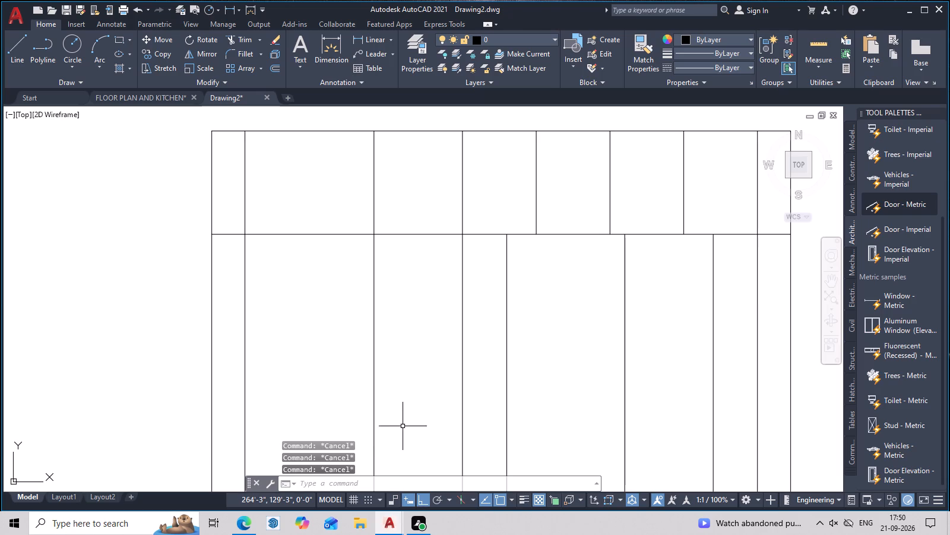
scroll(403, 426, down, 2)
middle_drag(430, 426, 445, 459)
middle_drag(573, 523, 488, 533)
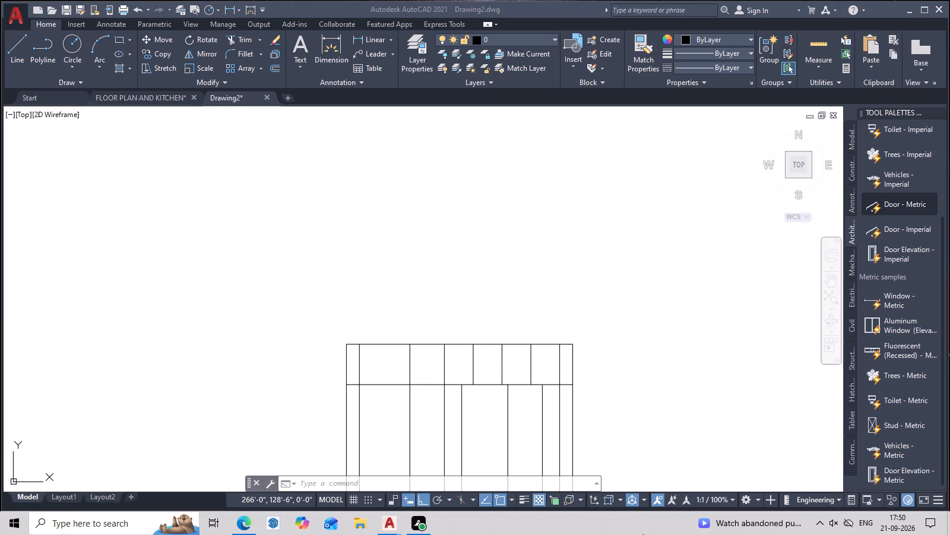
Compare the new elevation's vertical divisions with the dimensioned kitchen elevation below it.
scroll(619, 376, down, 1)
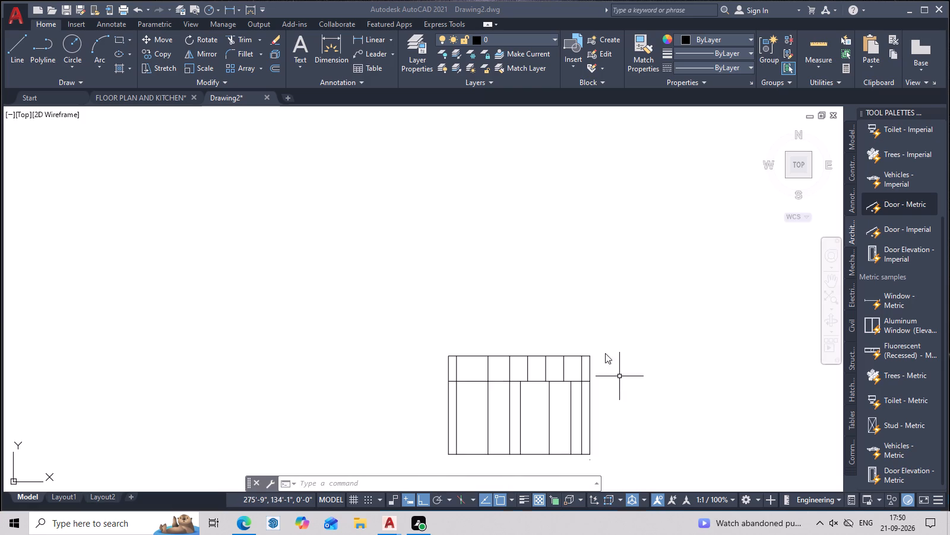
middle_drag(603, 360, 685, 190)
scroll(610, 228, up, 2)
middle_drag(588, 479, 659, 191)
middle_drag(561, 362, 623, 178)
middle_drag(578, 298, 657, 106)
middle_drag(647, 298, 649, 295)
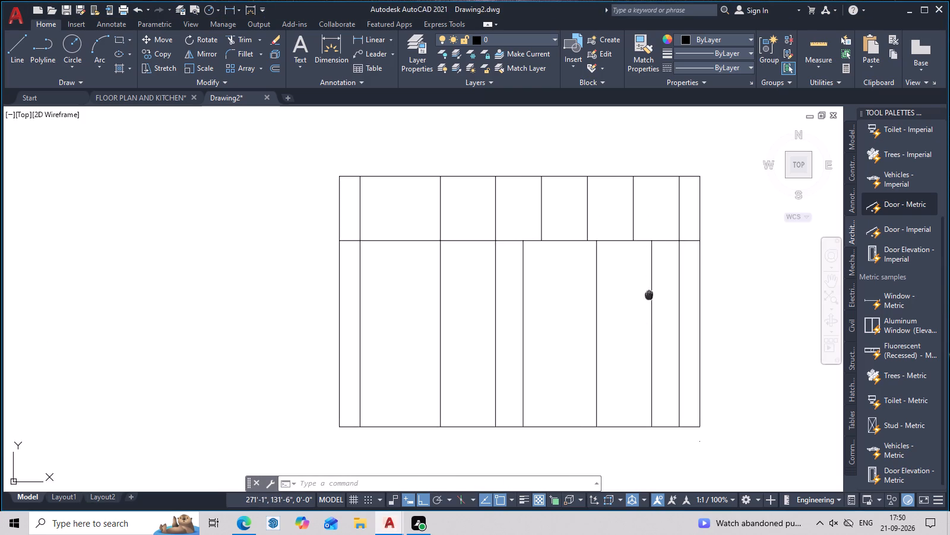
middle_drag(649, 295, 656, 246)
middle_drag(690, 345, 690, 375)
scroll(682, 372, down, 4)
middle_drag(699, 408, 668, 289)
scroll(652, 253, up, 2)
middle_drag(648, 212, 631, 156)
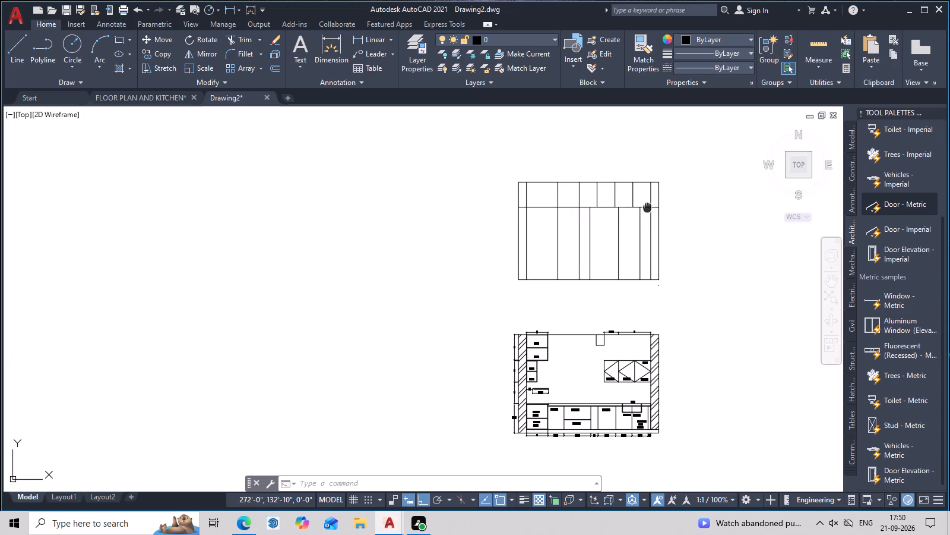
middle_drag(631, 156, 623, 133)
scroll(628, 151, up, 3)
middle_drag(628, 152, 643, 244)
middle_drag(655, 292, 676, 394)
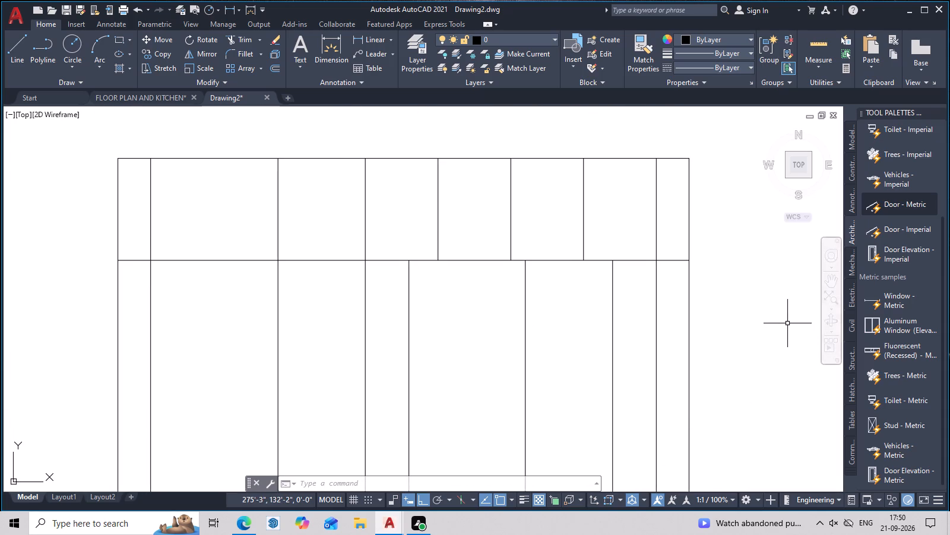
middle_drag(768, 224, 739, 256)
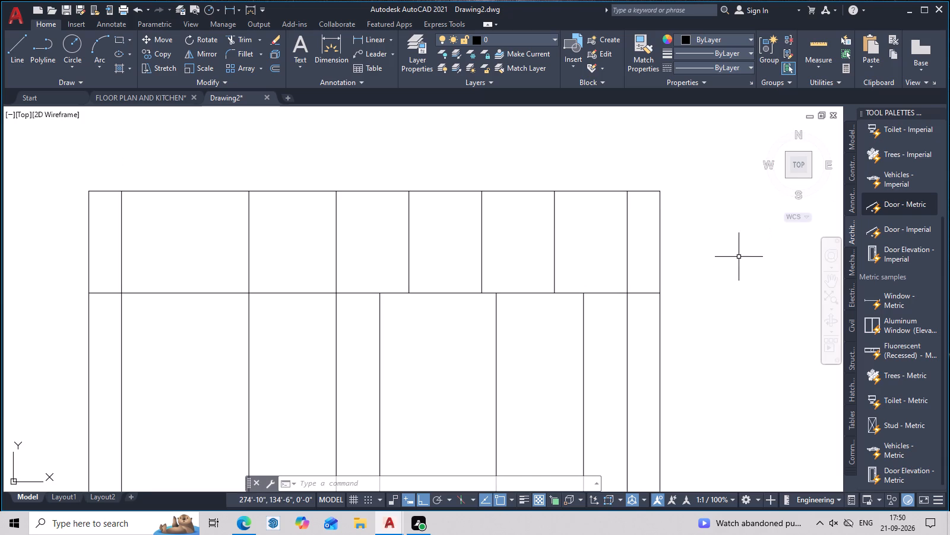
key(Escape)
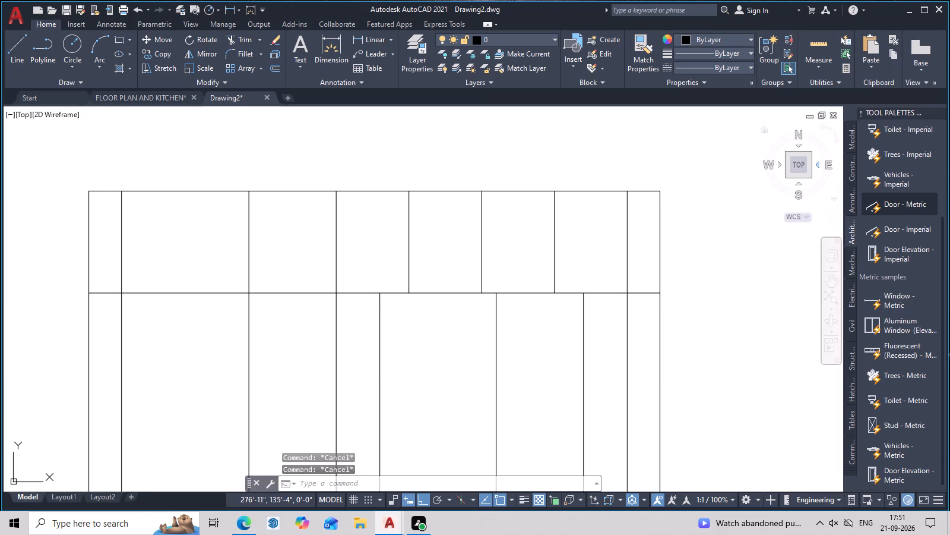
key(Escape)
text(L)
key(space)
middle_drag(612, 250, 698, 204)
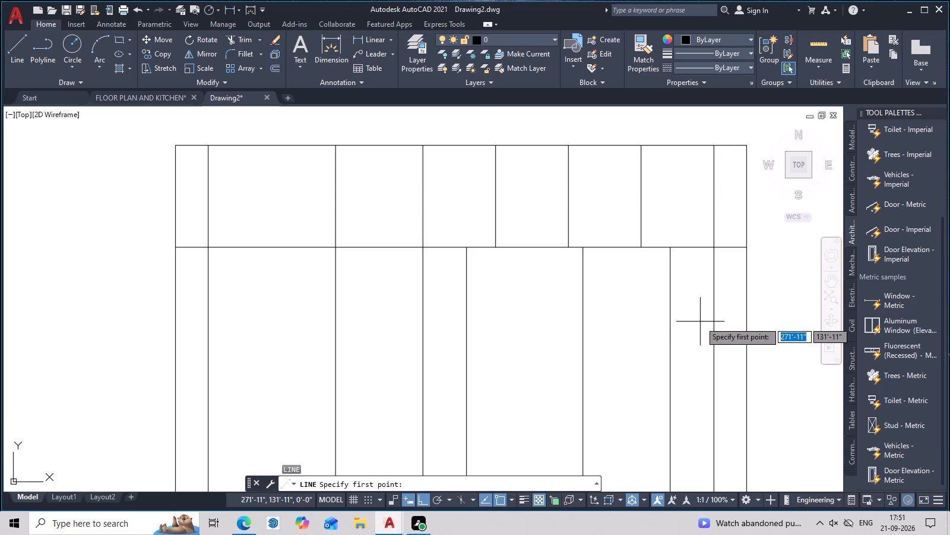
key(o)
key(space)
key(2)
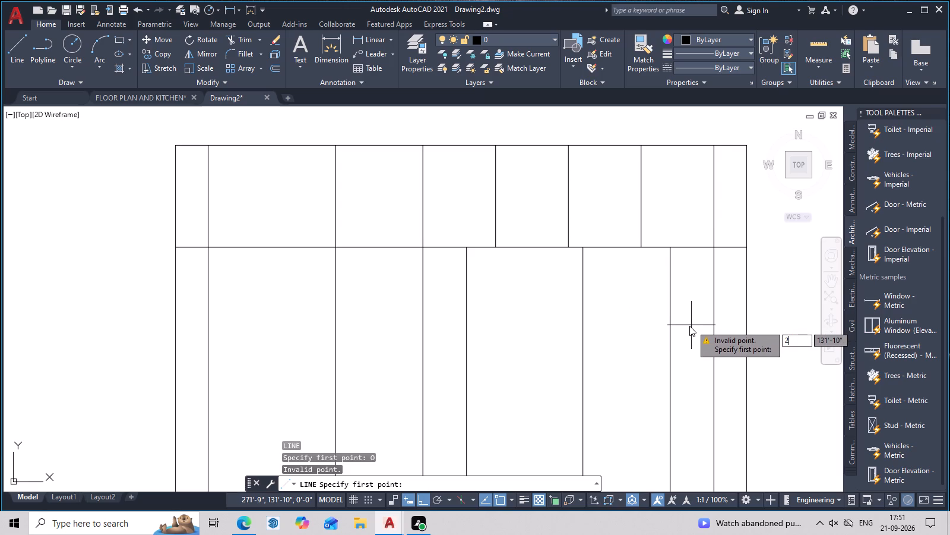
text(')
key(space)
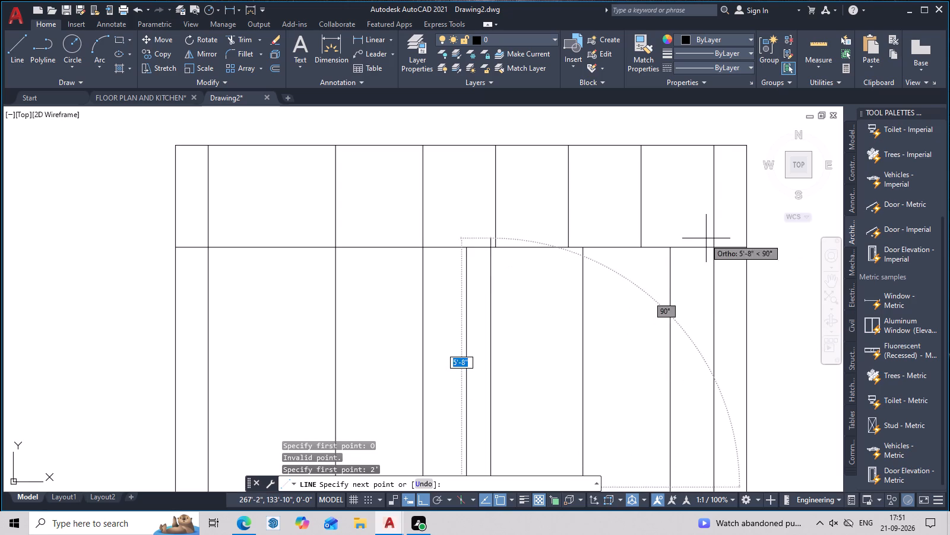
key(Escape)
Offset the bottom line of the upper cabinet band 2' downward.
text(O)
key(space)
key(2)
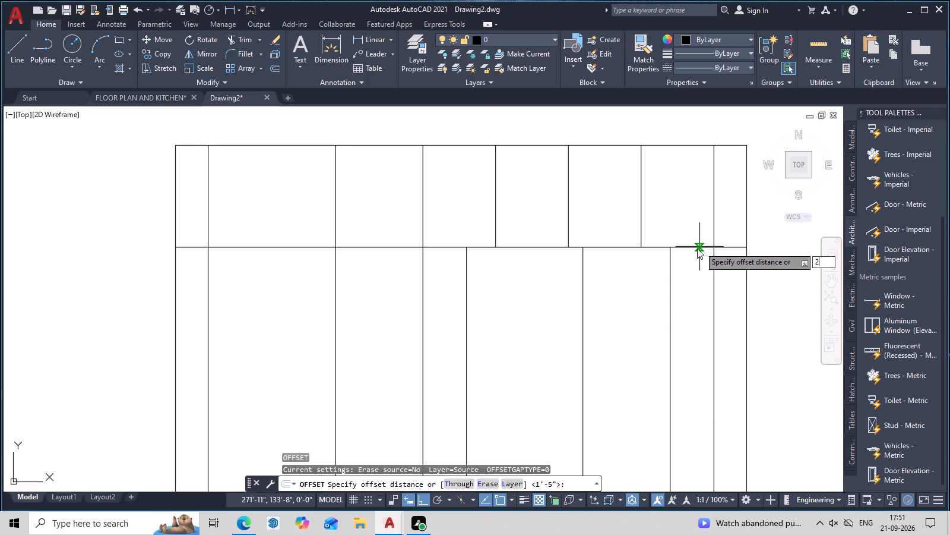
key(apostrophe)
key(space)
click(699, 247)
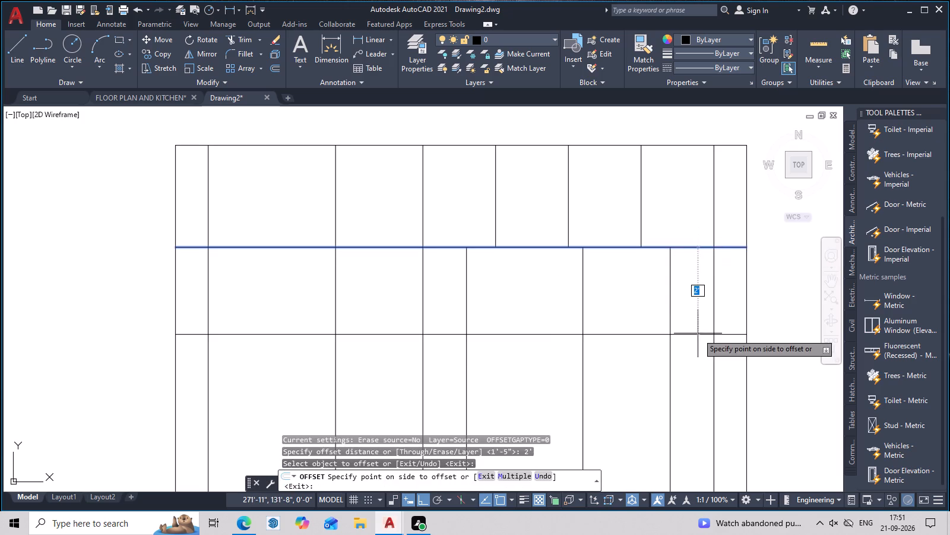
click(698, 333)
middle_drag(731, 401, 724, 336)
scroll(665, 333, down, 3)
middle_drag(677, 338, 688, 371)
key(Escape)
scroll(685, 371, up, 2)
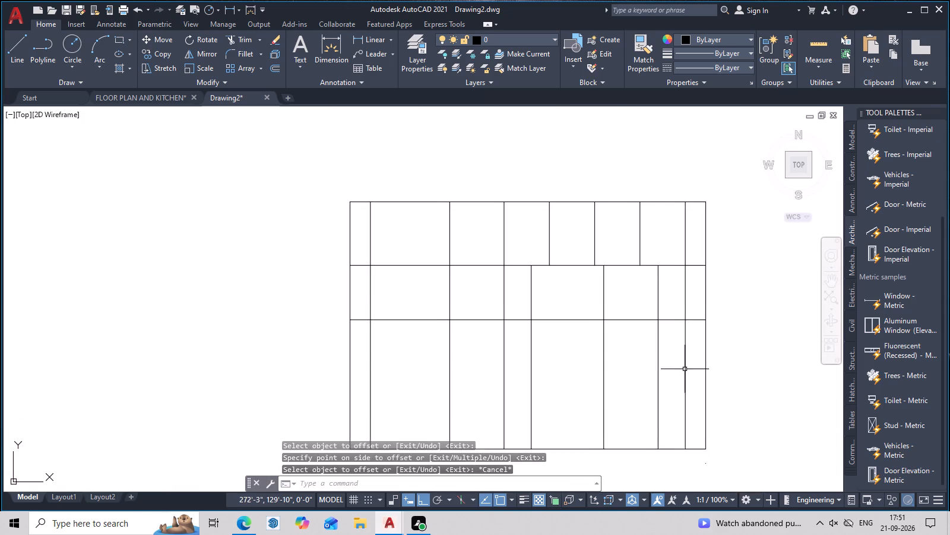
middle_drag(685, 369, 750, 385)
middle_drag(653, 387, 753, 407)
Trim the new horizontal line across the left wall and leftmost bay, back to the first vertical division.
text(TR)
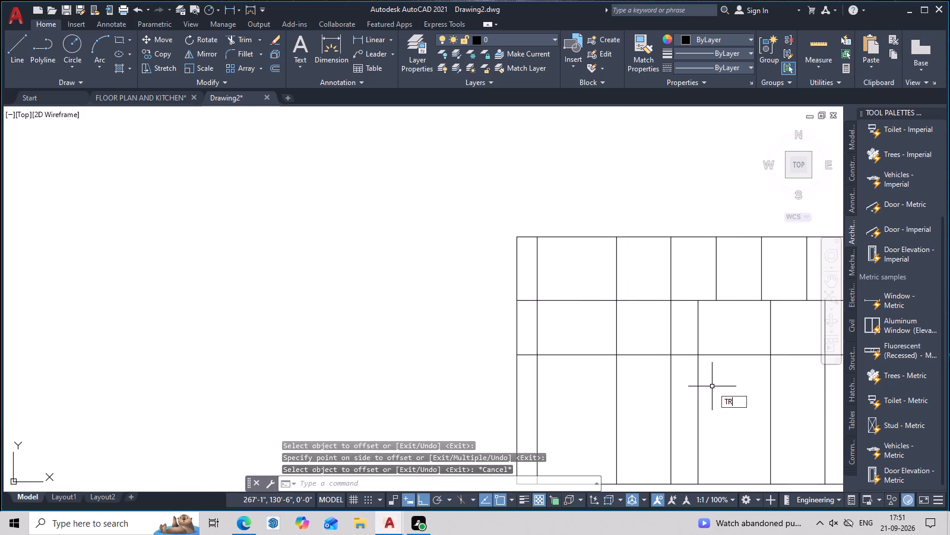
key(space)
click(530, 355)
middle_drag(577, 388, 578, 402)
click(591, 371)
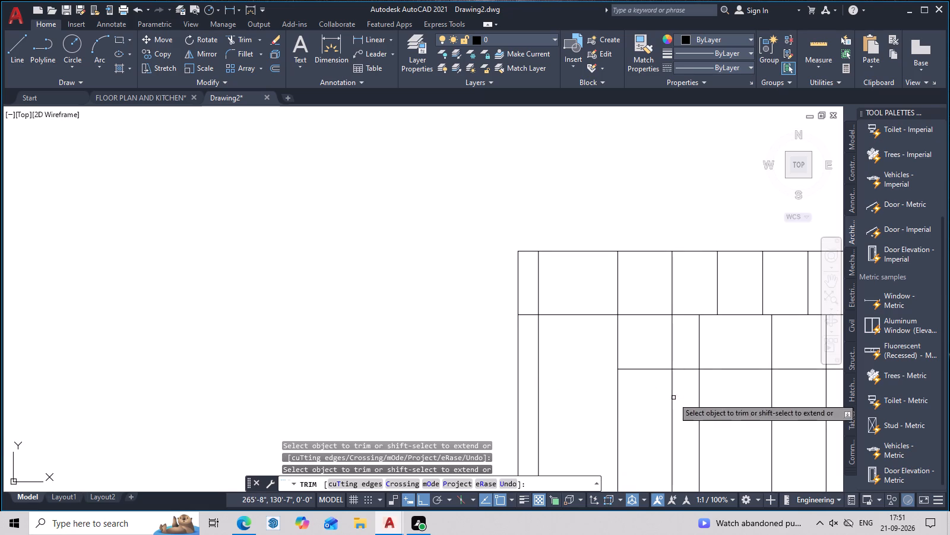
middle_click(675, 399)
key(Escape)
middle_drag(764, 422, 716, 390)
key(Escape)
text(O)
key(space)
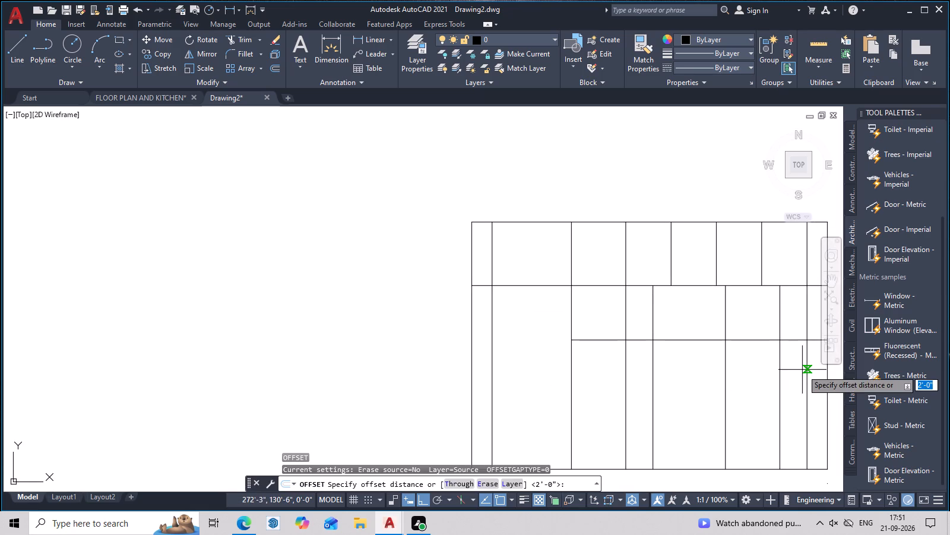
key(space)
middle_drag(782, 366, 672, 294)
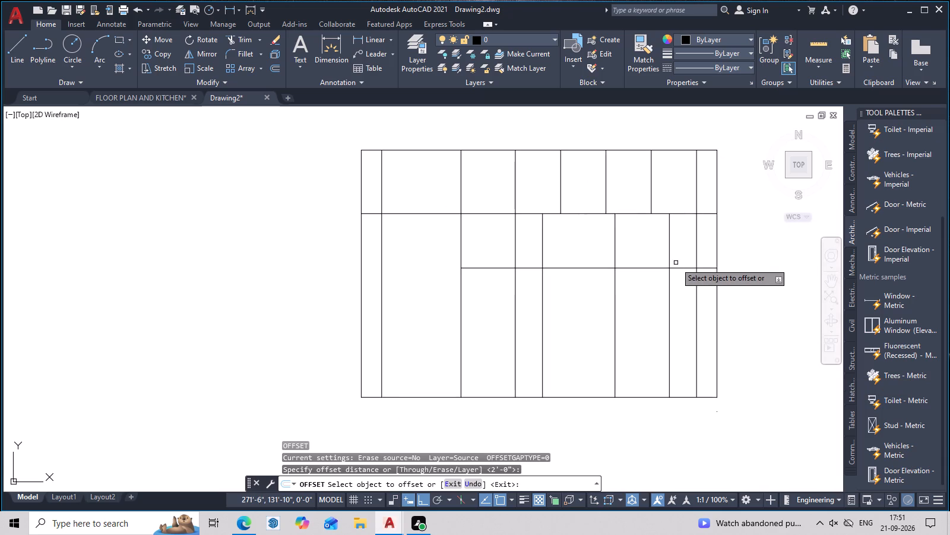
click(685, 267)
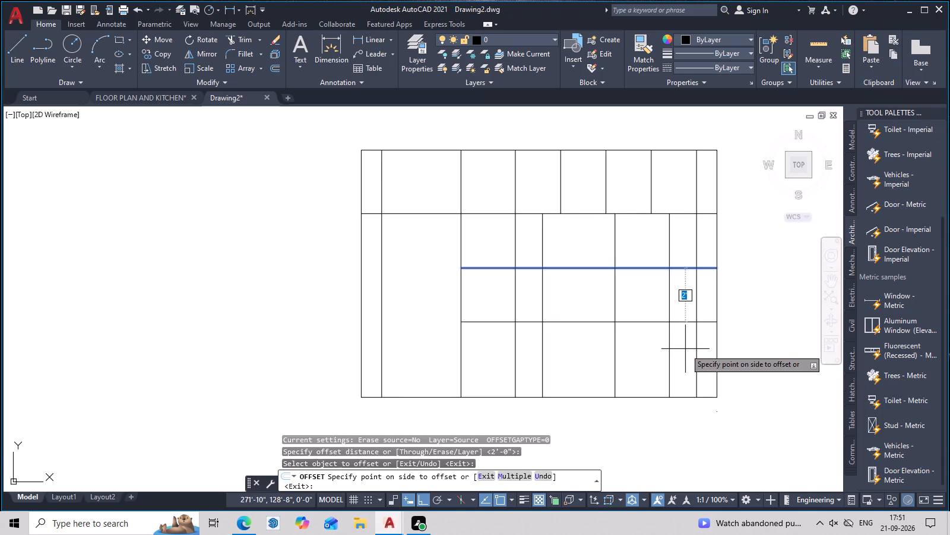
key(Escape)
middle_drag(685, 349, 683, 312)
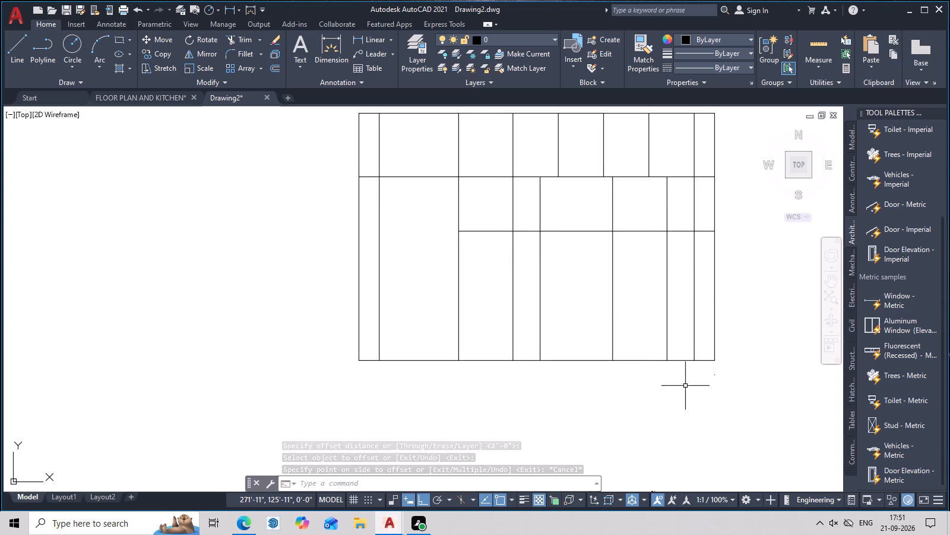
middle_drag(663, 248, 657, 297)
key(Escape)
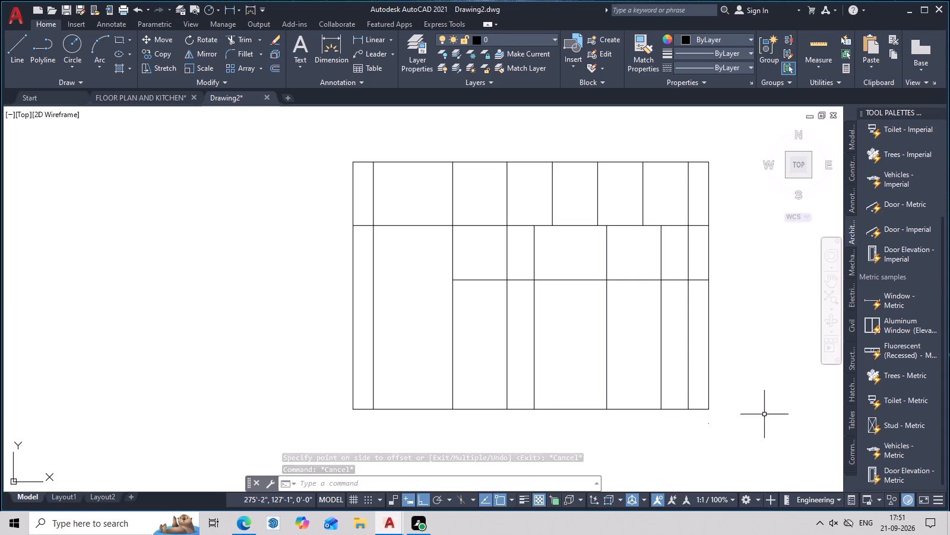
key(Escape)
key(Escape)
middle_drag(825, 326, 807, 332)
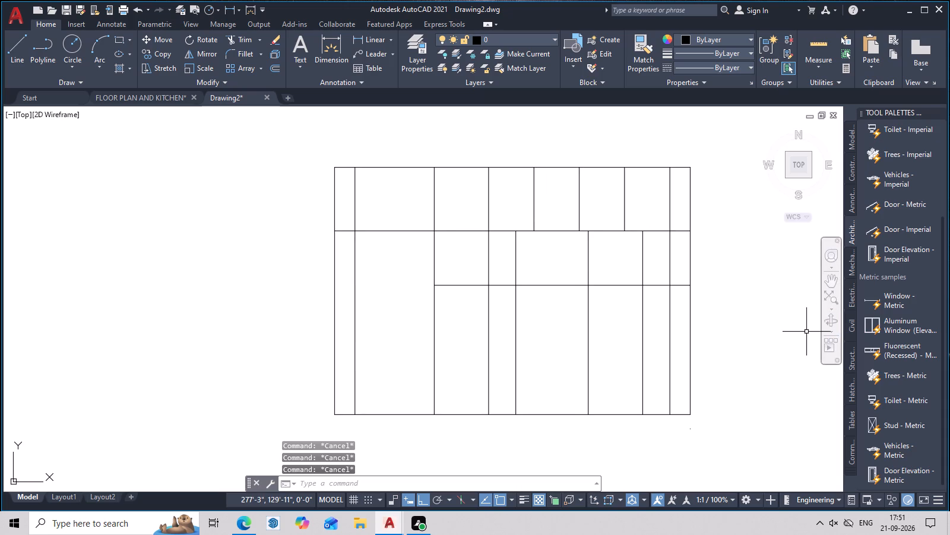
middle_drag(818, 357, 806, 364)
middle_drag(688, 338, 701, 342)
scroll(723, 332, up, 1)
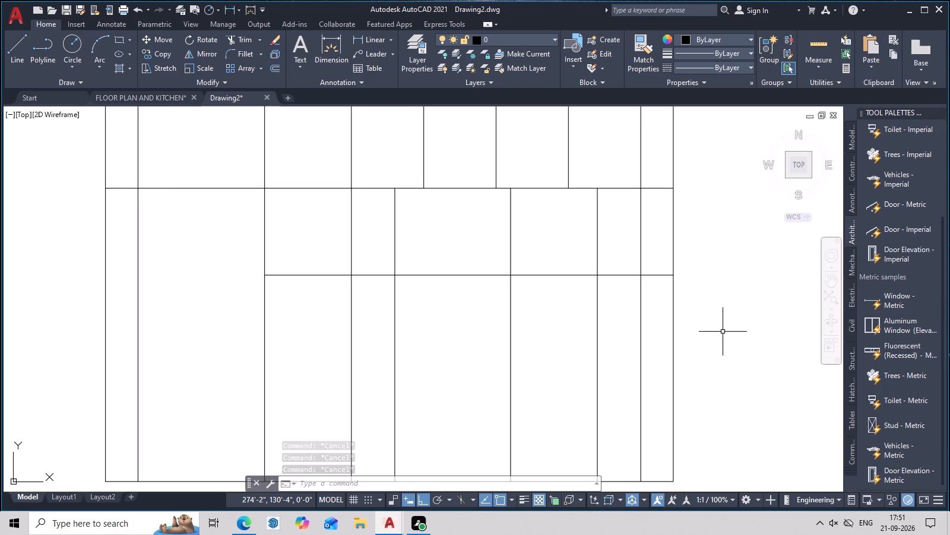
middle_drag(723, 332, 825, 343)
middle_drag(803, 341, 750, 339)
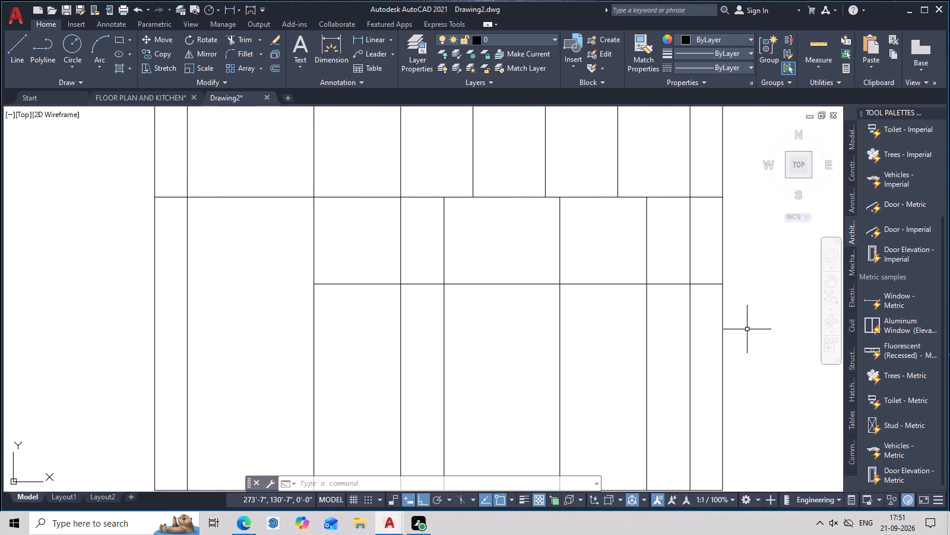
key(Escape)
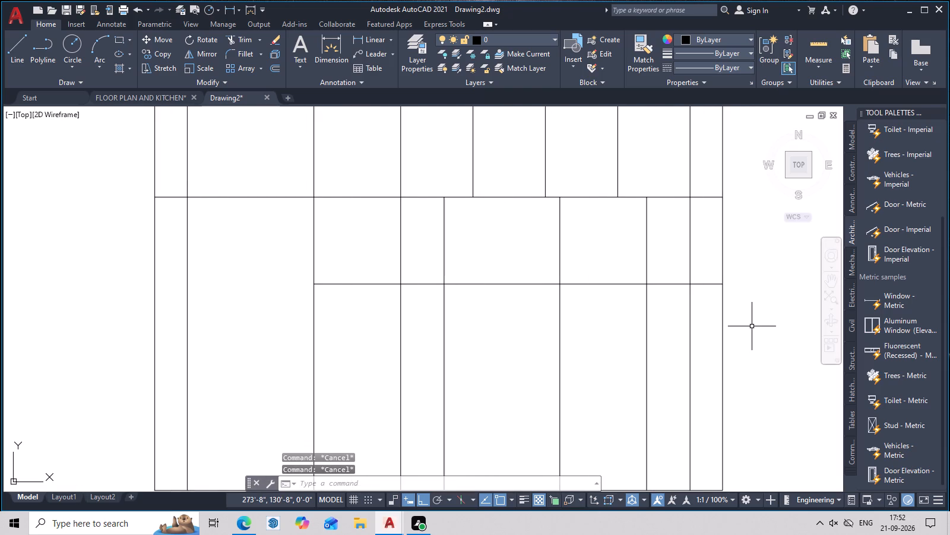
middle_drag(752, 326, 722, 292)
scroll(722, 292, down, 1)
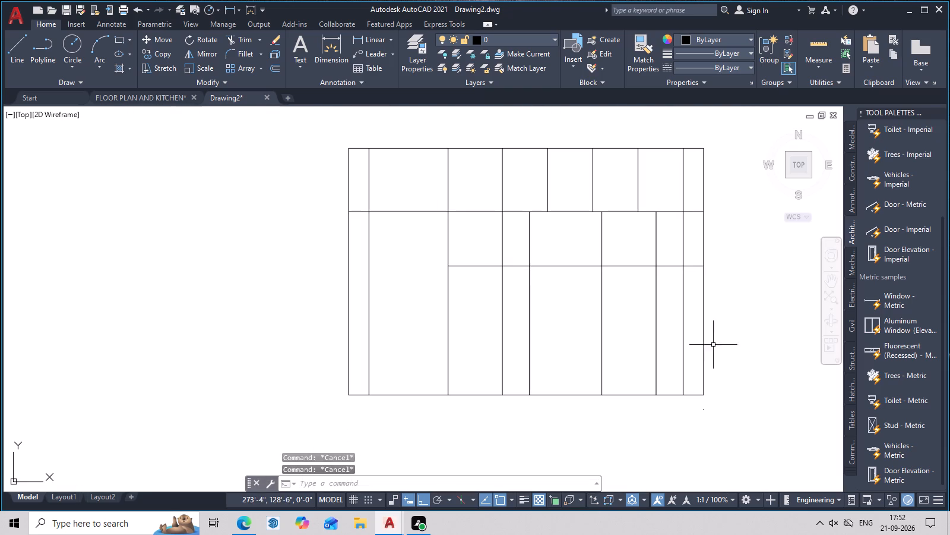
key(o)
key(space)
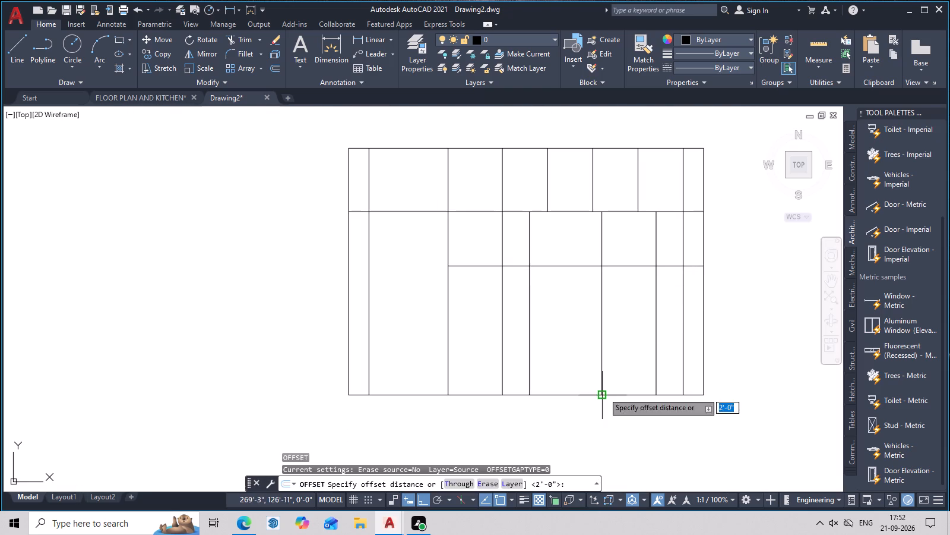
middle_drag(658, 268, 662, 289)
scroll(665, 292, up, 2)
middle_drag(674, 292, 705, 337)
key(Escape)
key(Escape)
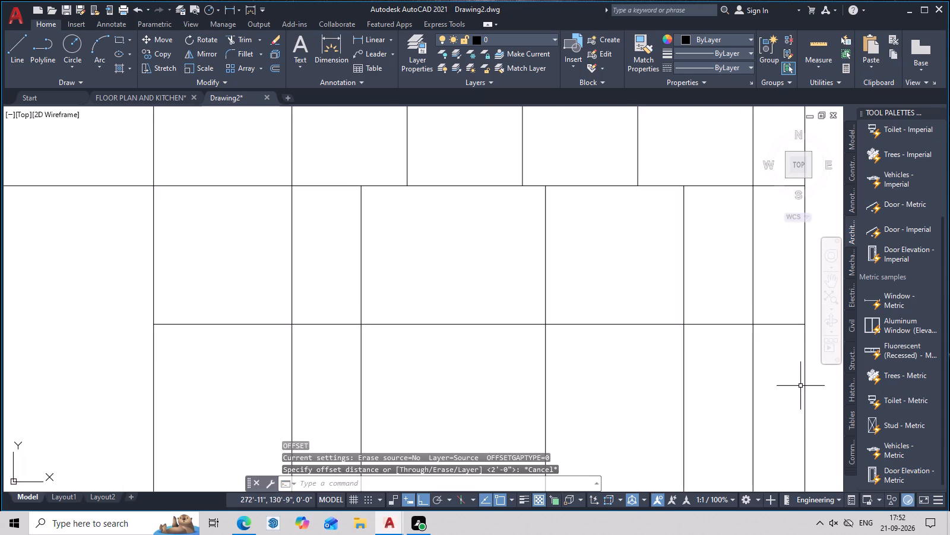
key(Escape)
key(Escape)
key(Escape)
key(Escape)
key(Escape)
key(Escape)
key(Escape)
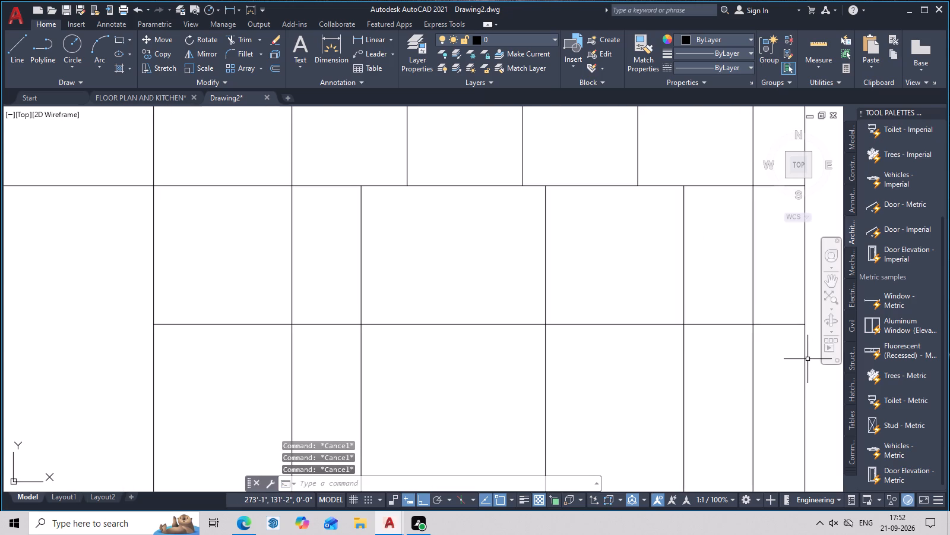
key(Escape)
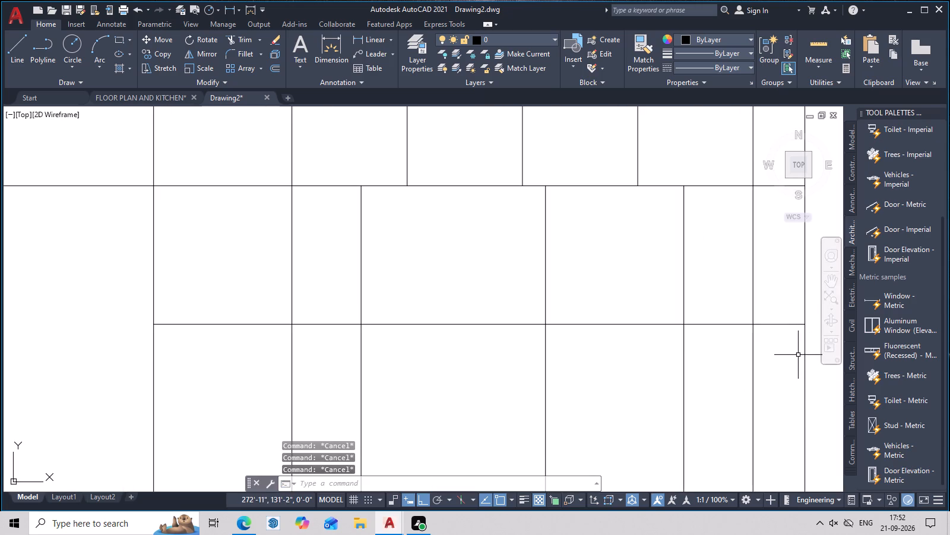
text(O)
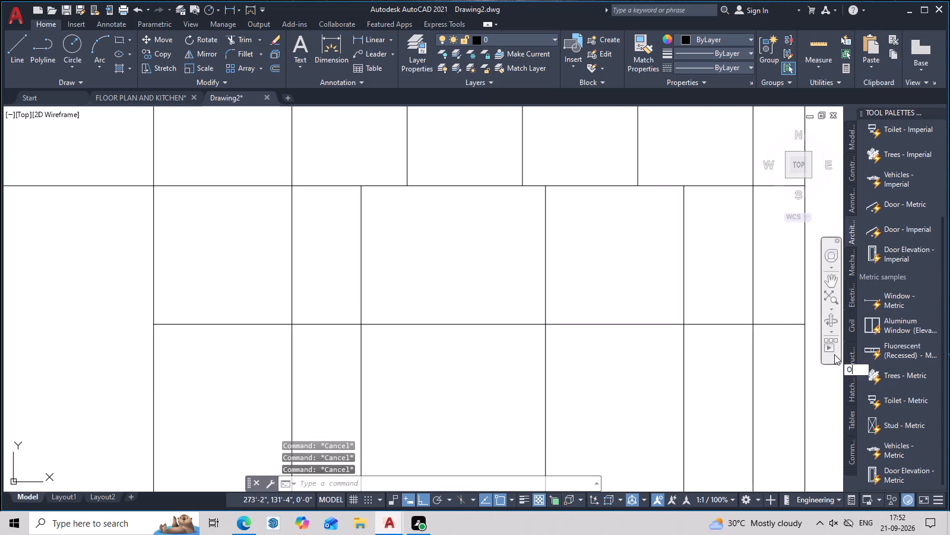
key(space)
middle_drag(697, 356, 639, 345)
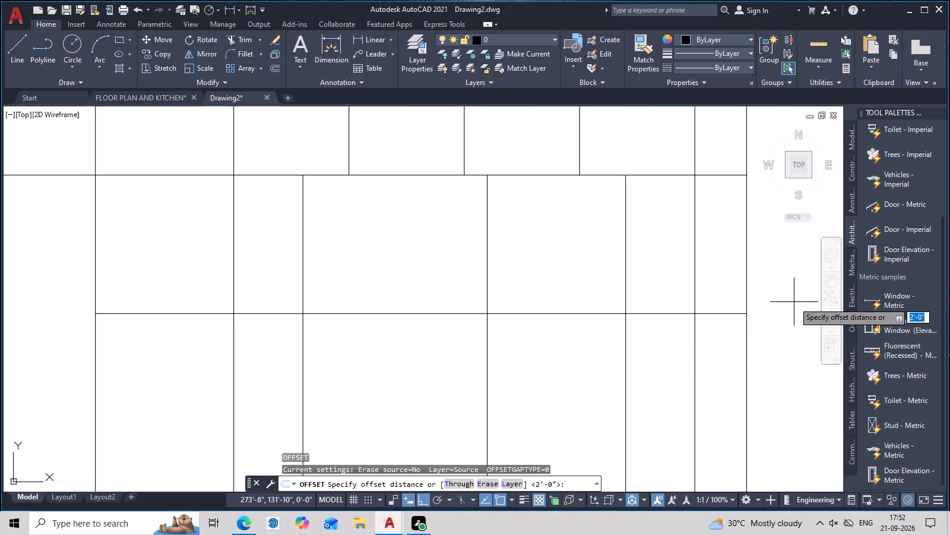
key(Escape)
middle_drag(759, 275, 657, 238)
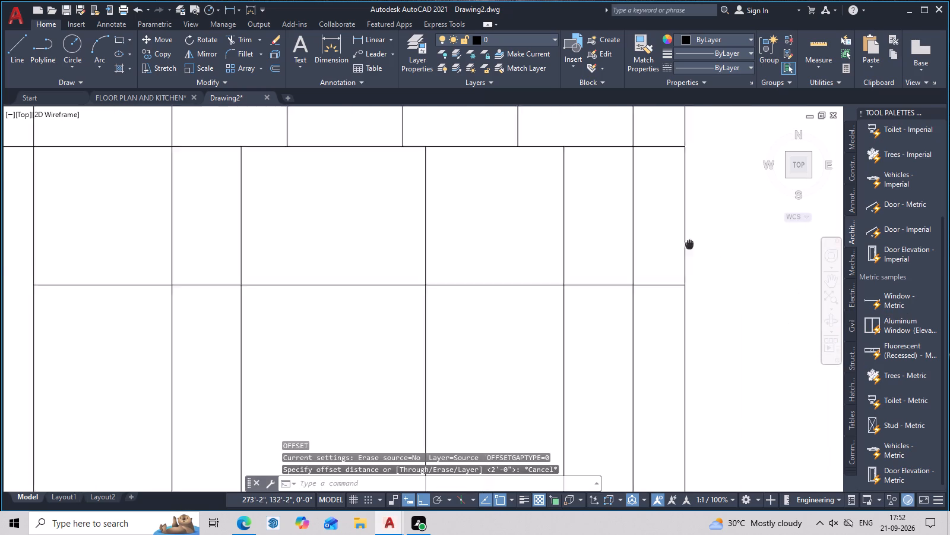
Offset the trimmed horizontal line below the upper band another 2' downward.
middle_drag(657, 238, 655, 237)
scroll(676, 234, down, 2)
middle_drag(684, 243, 708, 322)
scroll(674, 327, up, 2)
middle_drag(674, 332, 695, 327)
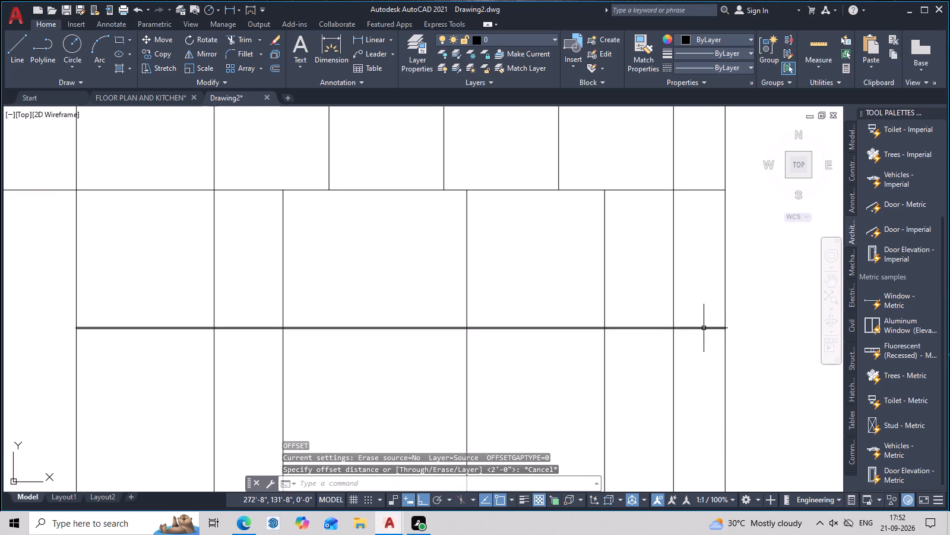
key(Escape)
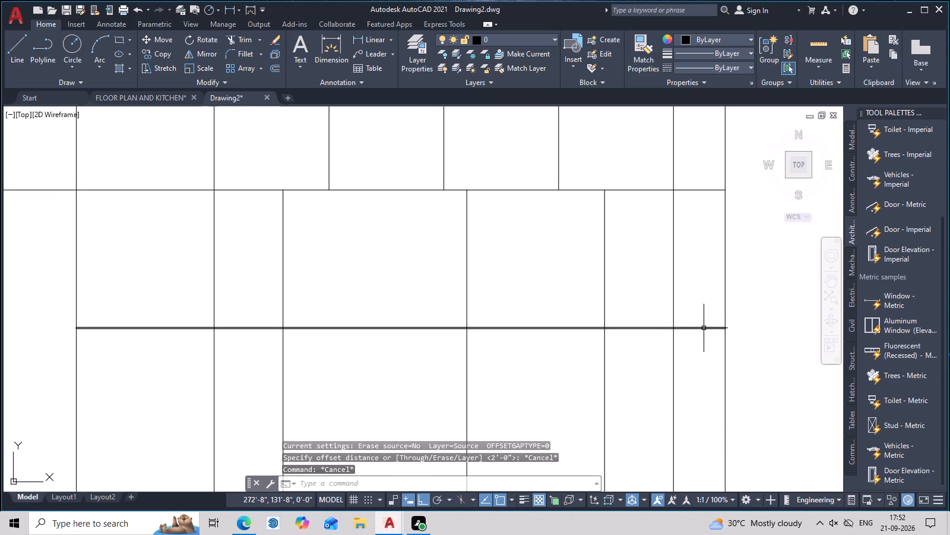
text(O)
key(space)
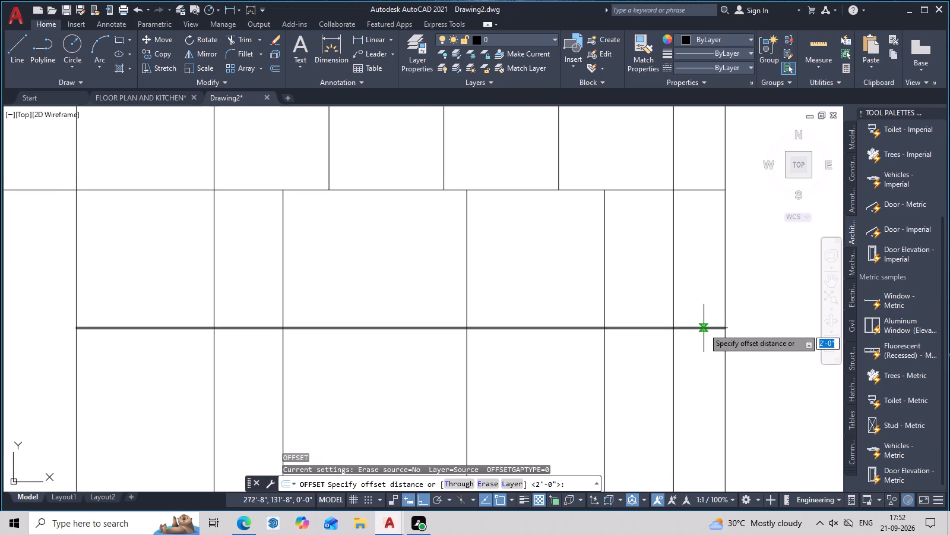
key(space)
click(710, 326)
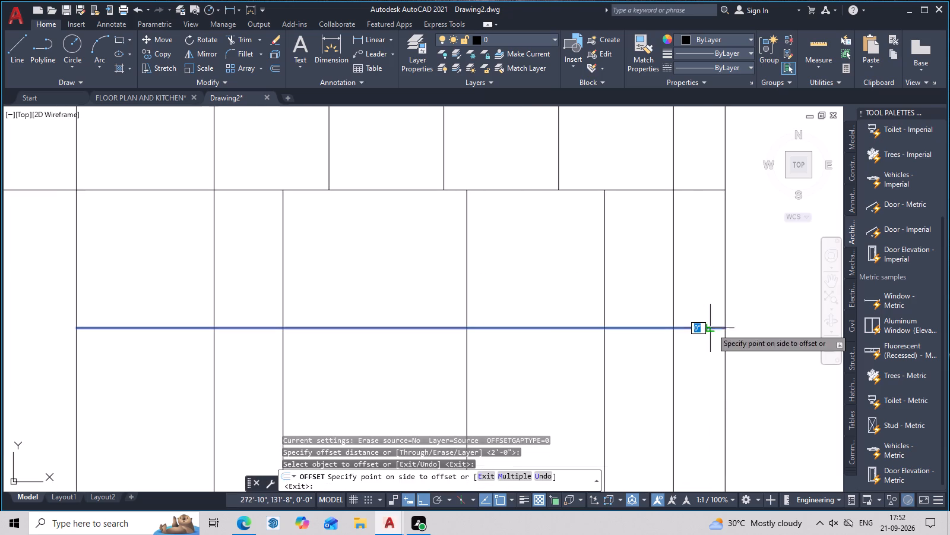
scroll(721, 421, down, 1)
middle_drag(721, 416, 711, 346)
click(701, 349)
middle_drag(710, 357, 721, 332)
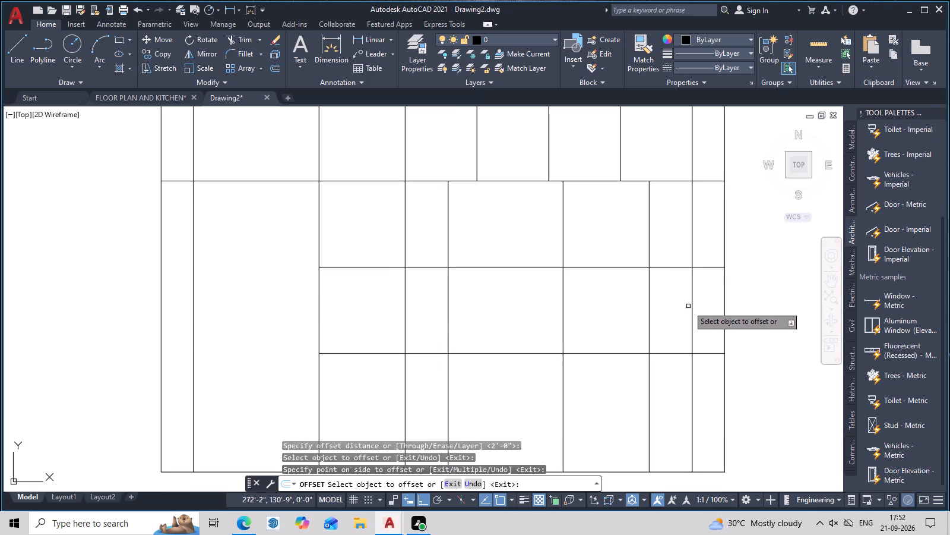
middle_drag(638, 300, 674, 246)
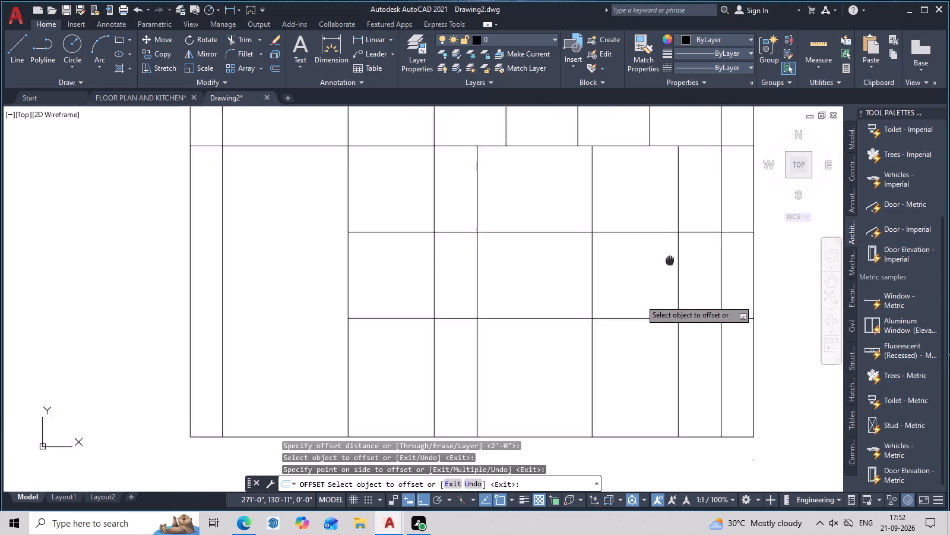
middle_drag(674, 246, 676, 235)
middle_drag(698, 273, 699, 318)
key(Escape)
Measure the height between the lower horizontal line and the base line at the right wall.
middle_drag(759, 364, 726, 335)
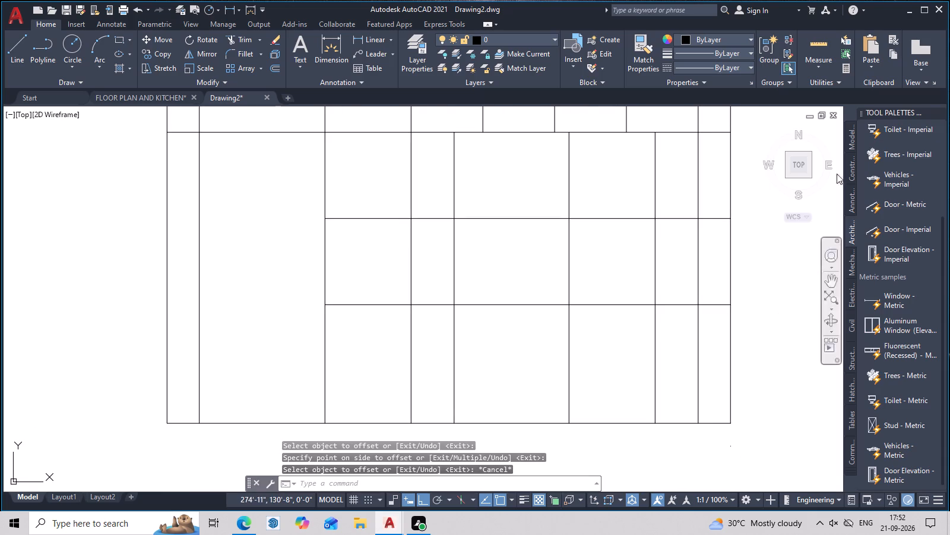
click(831, 39)
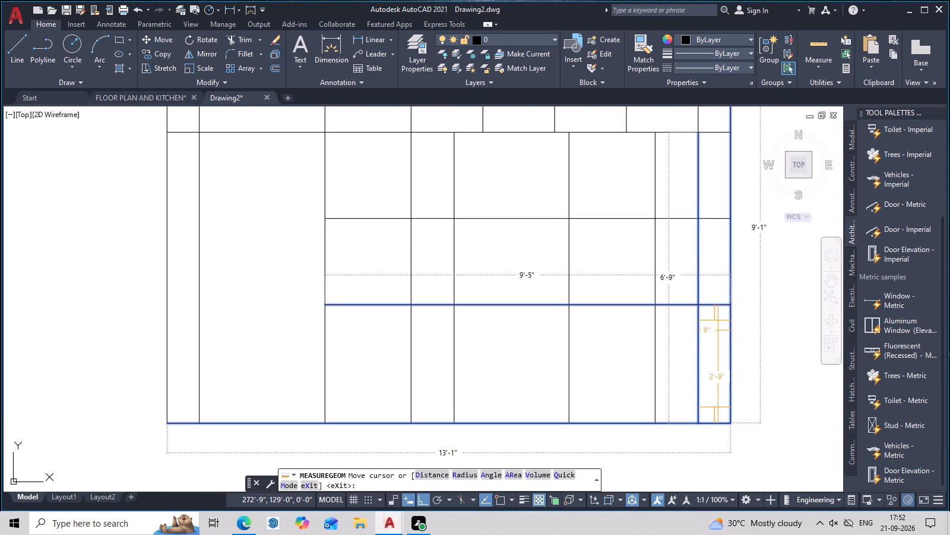
key(Escape)
middle_drag(718, 336, 721, 379)
scroll(530, 357, down, 1)
middle_drag(530, 357, 599, 326)
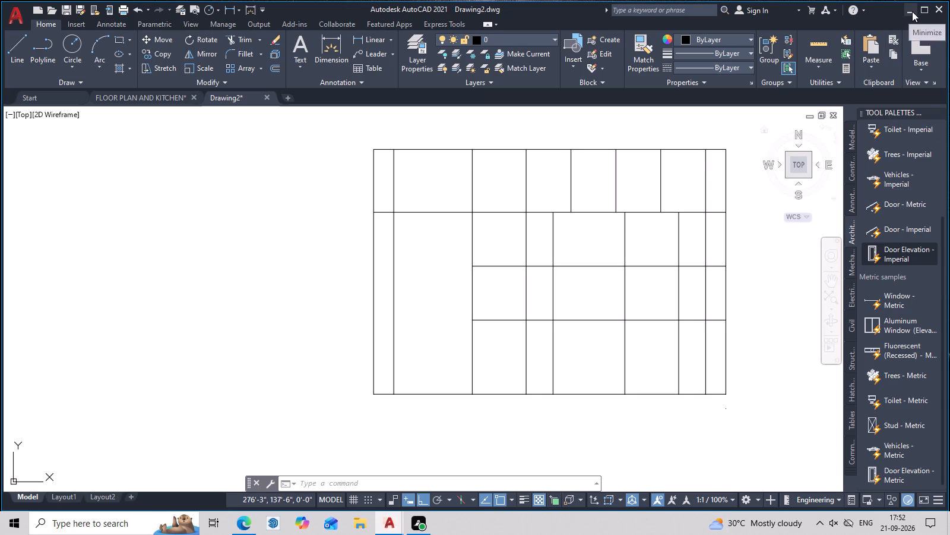
Trim the three intermediate vertical lines out of the band between the two 2'-spaced horizontal lines, right of the second division.
middle_drag(671, 187, 671, 188)
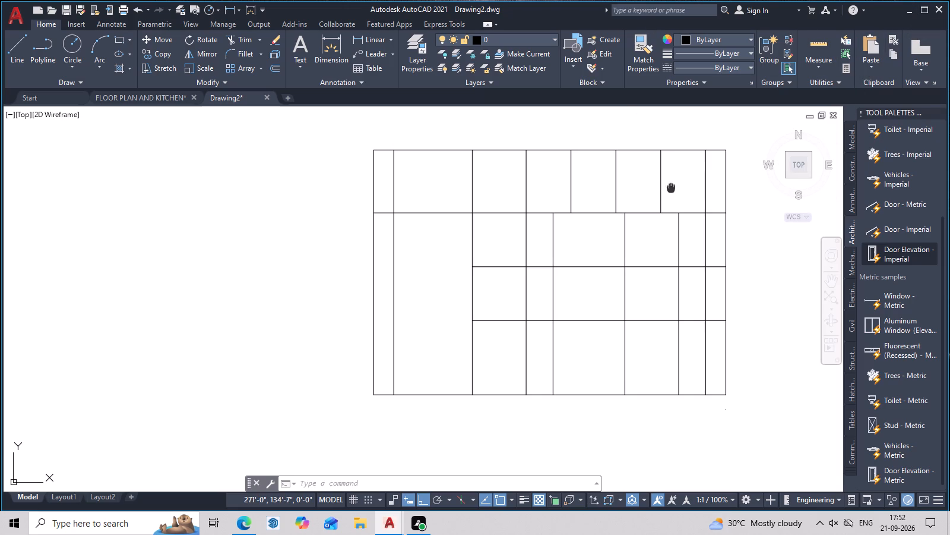
middle_drag(671, 188, 646, 209)
key(Escape)
middle_drag(693, 270, 689, 237)
scroll(688, 285, up, 1)
middle_drag(688, 285, 693, 243)
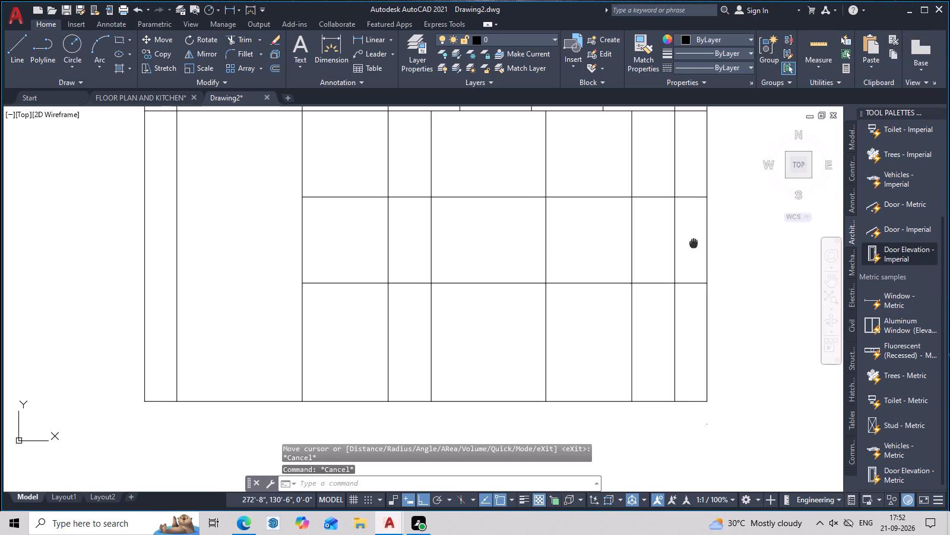
middle_drag(655, 243, 698, 224)
middle_drag(640, 231, 657, 272)
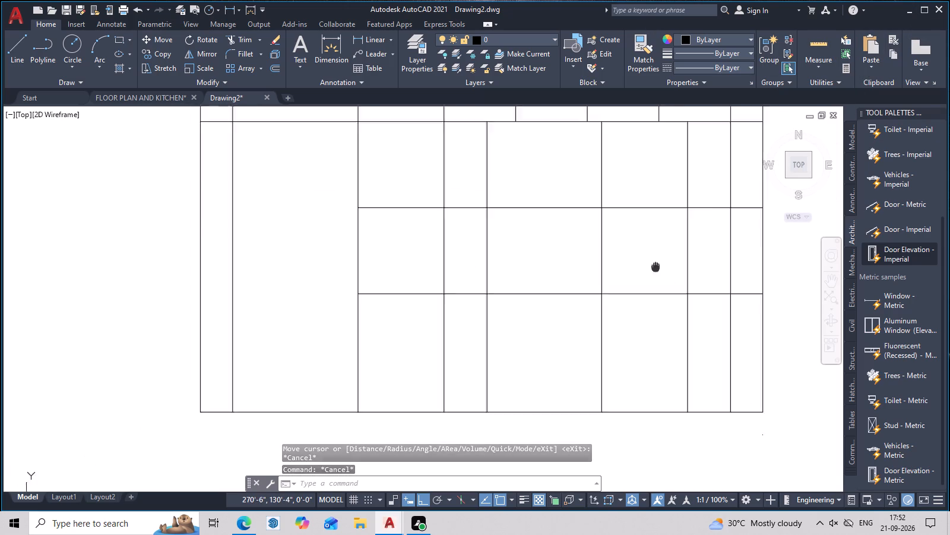
middle_drag(657, 272, 669, 319)
text(TR)
key(space)
drag(720, 306, 520, 314)
drag(573, 306, 498, 306)
scroll(508, 306, down, 1)
middle_drag(533, 307, 582, 310)
key(Escape)
Examine the opened middle band and the overall line layout of the new elevation.
middle_drag(630, 310, 634, 319)
scroll(648, 316, up, 2)
middle_drag(688, 337, 688, 382)
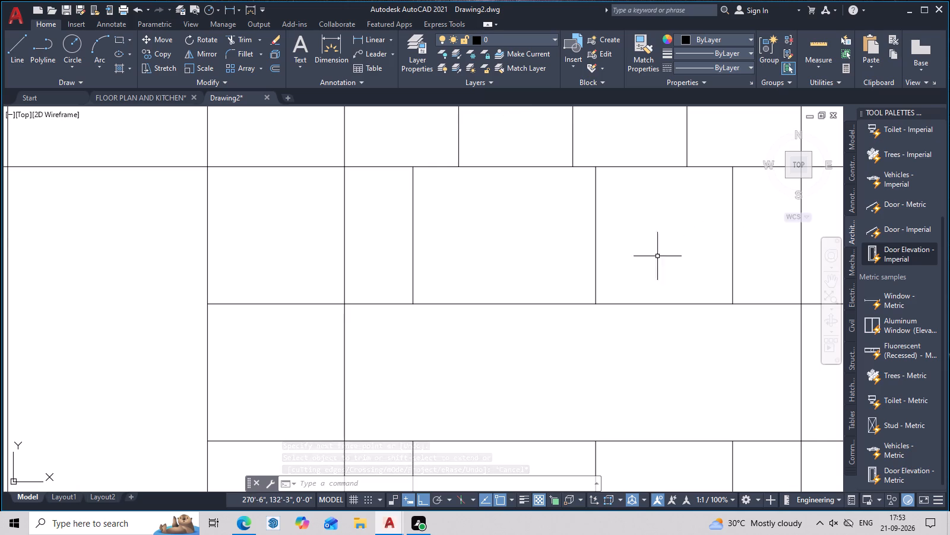
middle_click(594, 203)
scroll(590, 208, down, 1)
middle_drag(615, 259, 547, 359)
middle_drag(547, 364, 490, 367)
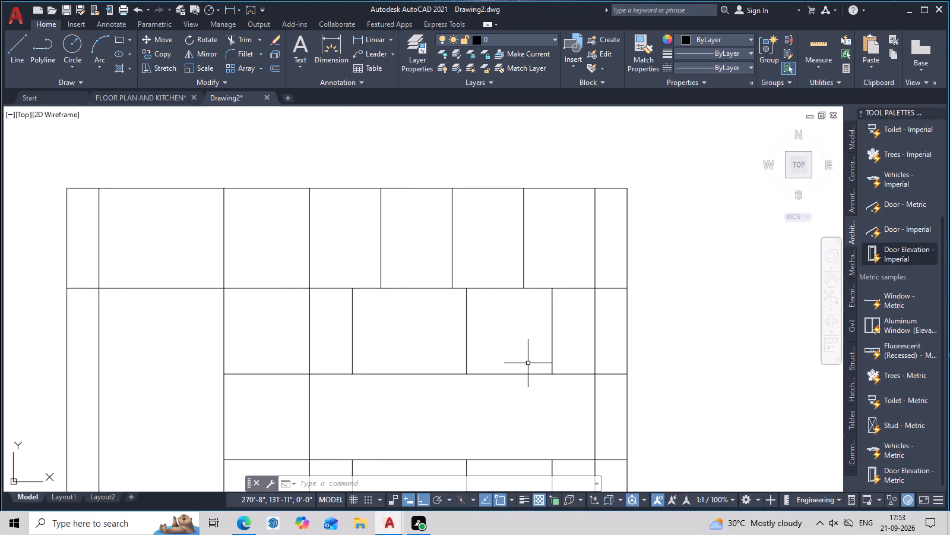
middle_drag(528, 363, 496, 360)
scroll(502, 363, down, 1)
middle_drag(508, 374, 553, 306)
middle_drag(569, 337, 607, 310)
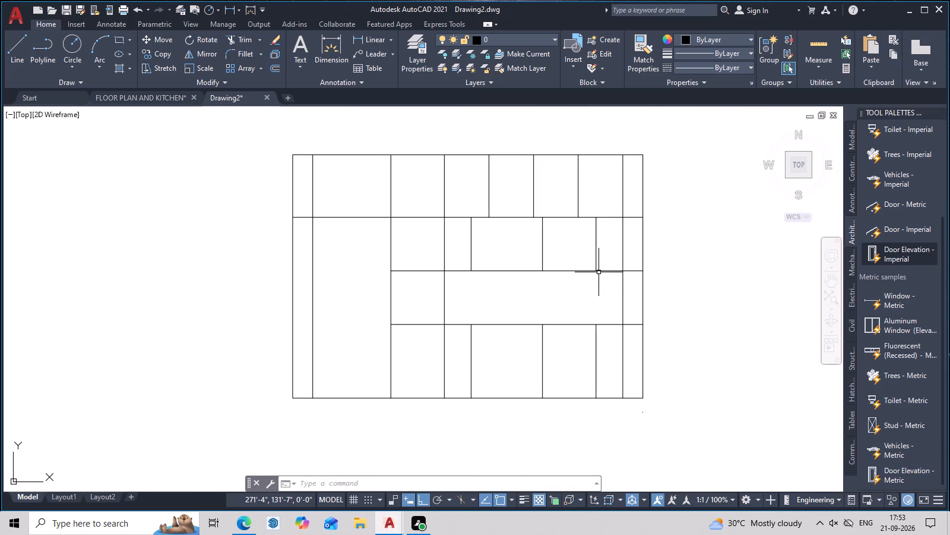
key(Escape)
middle_drag(601, 273, 610, 276)
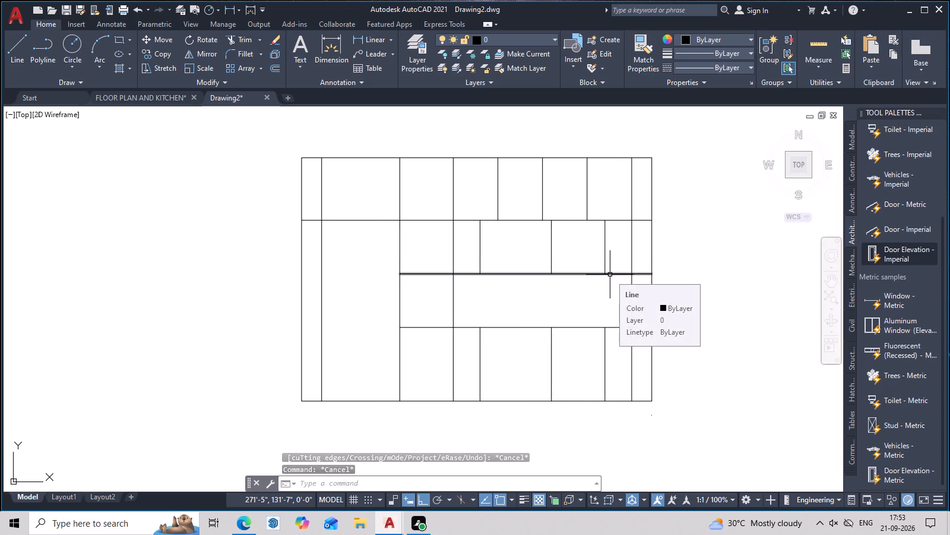
middle_drag(465, 285, 506, 289)
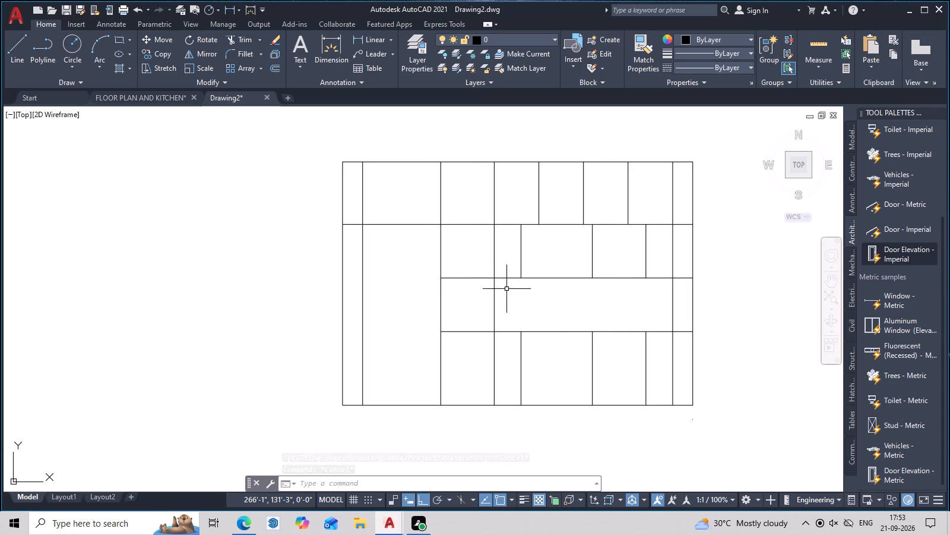
middle_drag(550, 305, 506, 339)
middle_drag(511, 336, 517, 297)
scroll(505, 311, down, 1)
scroll(578, 291, up, 1)
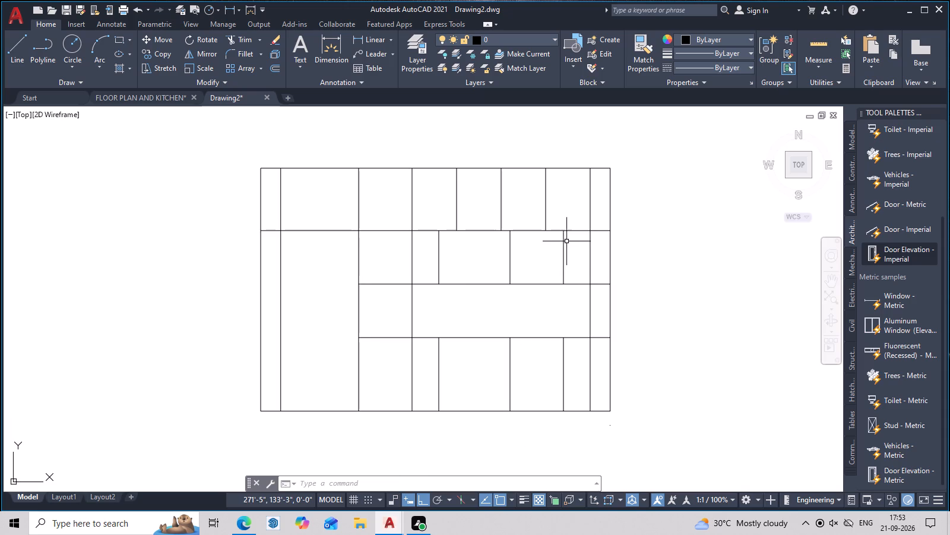
Trim the upper band's bottom line and both horizontal lines below it where they cross the right wall.
key(t)
text(R)
key(space)
scroll(598, 235, up, 2)
drag(615, 203, 619, 279)
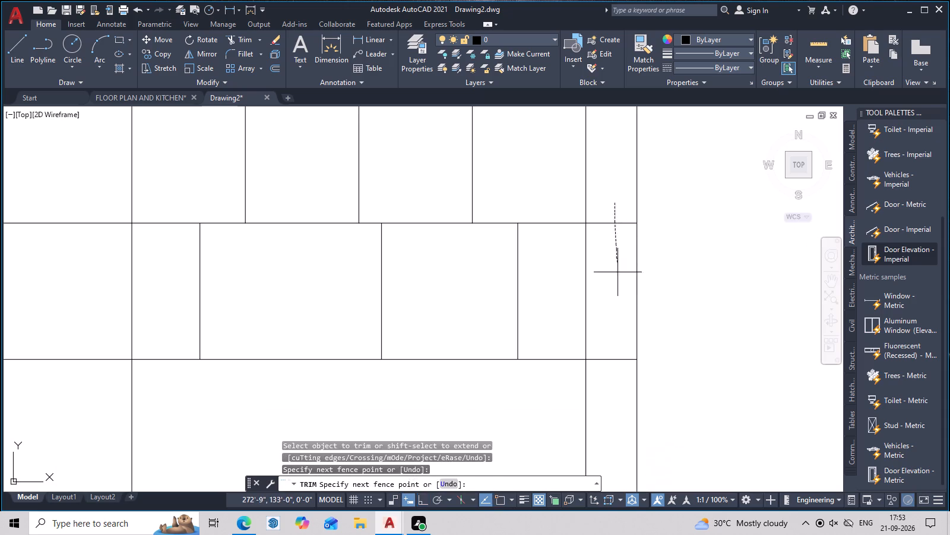
drag(619, 279, 621, 292)
middle_drag(621, 307, 631, 149)
drag(635, 181, 631, 284)
scroll(631, 285, down, 2)
middle_drag(631, 278, 628, 190)
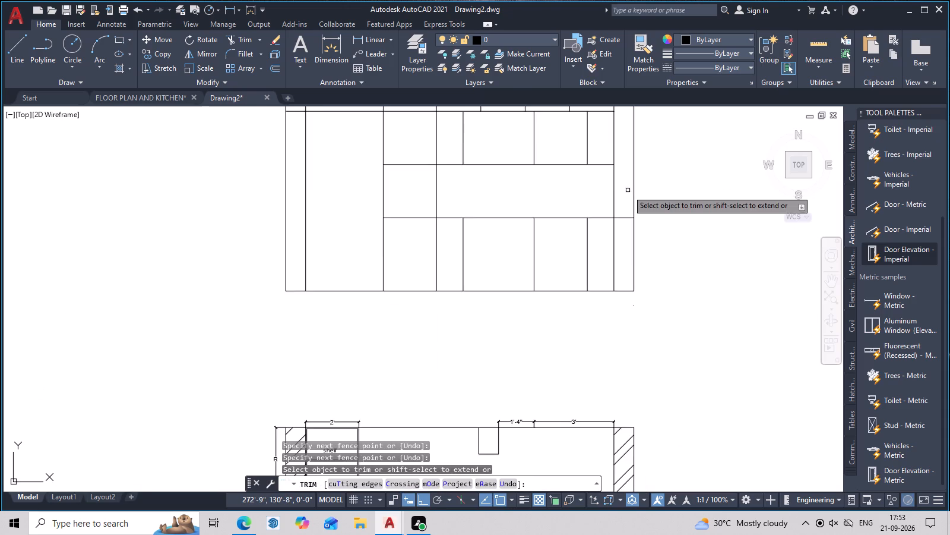
scroll(628, 202, up, 2)
drag(628, 222, 631, 314)
scroll(631, 314, down, 3)
middle_drag(630, 320, 637, 274)
key(Escape)
Trim the upper cabinet band's bottom line where it crosses the left wall.
middle_drag(661, 280, 716, 345)
scroll(482, 228, up, 3)
key(space)
drag(501, 288, 501, 333)
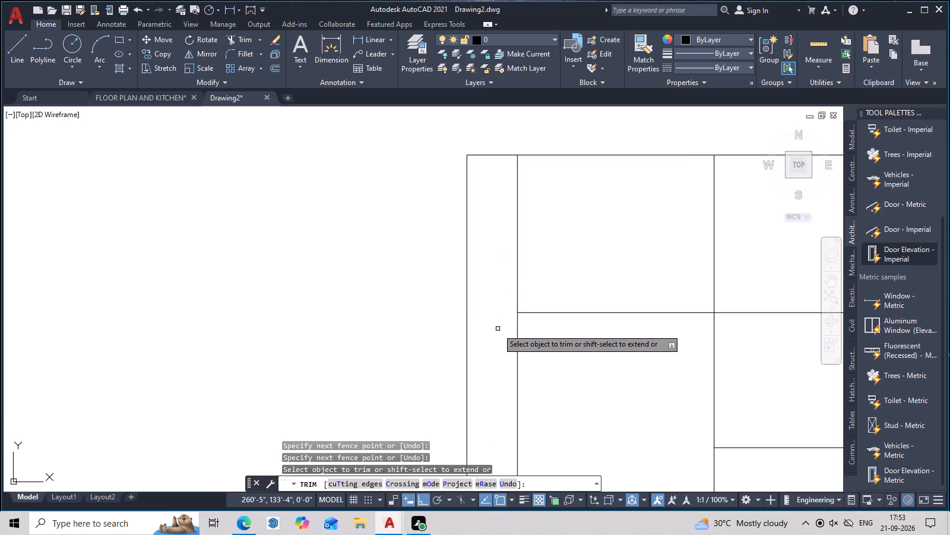
scroll(493, 319, down, 4)
middle_drag(512, 331, 513, 298)
middle_drag(524, 306, 522, 300)
scroll(582, 325, up, 1)
middle_drag(583, 320, 599, 377)
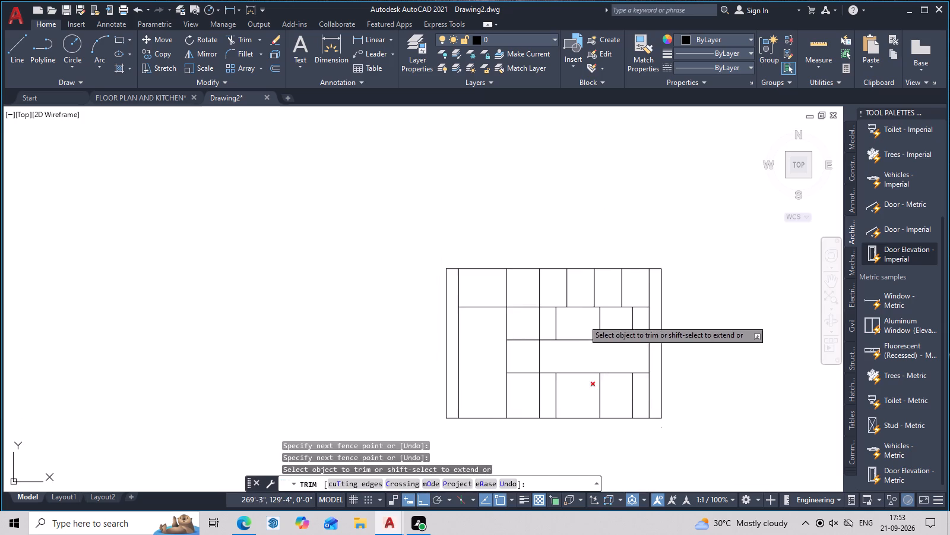
key(Escape)
key(Escape)
key(Escape)
key(Escape)
Trim both lower horizontal lines out of the second bay, back to the second vertical division.
scroll(616, 351, up, 1)
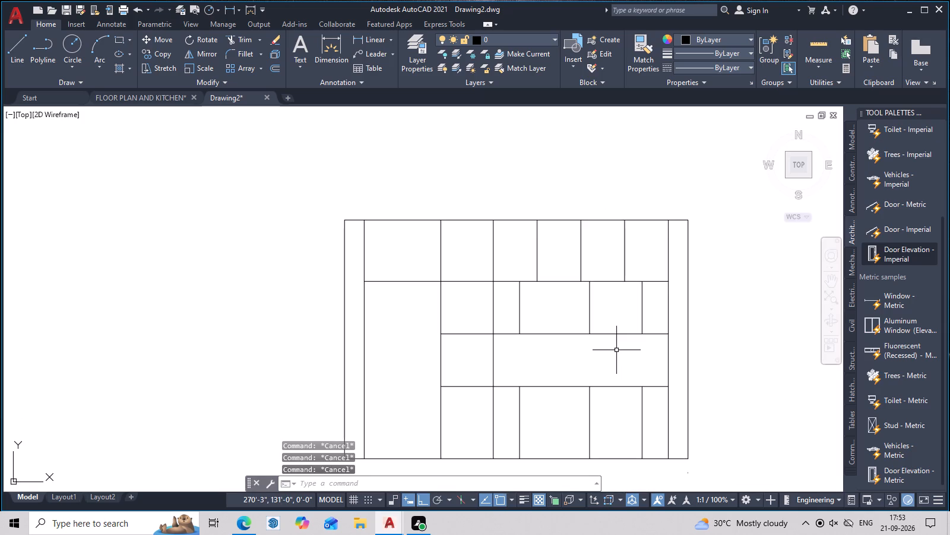
middle_drag(611, 360, 602, 316)
scroll(610, 357, up, 1)
text(TR)
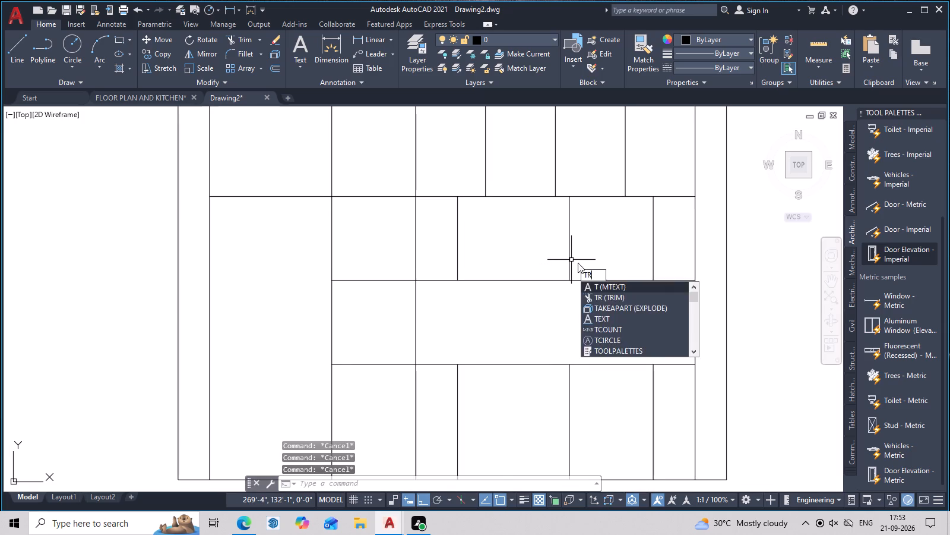
key(space)
click(399, 278)
click(397, 287)
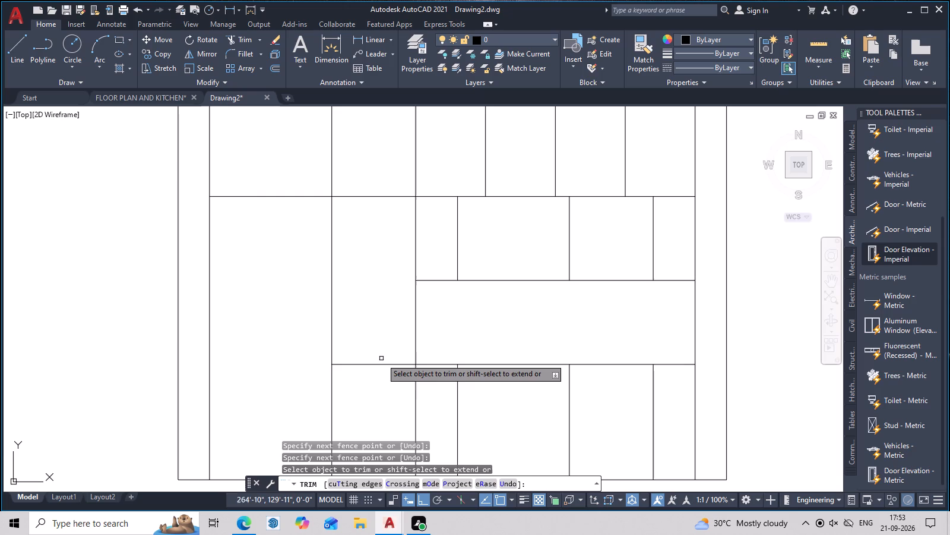
click(384, 363)
scroll(388, 355, down, 3)
middle_drag(389, 351, 413, 351)
key(Escape)
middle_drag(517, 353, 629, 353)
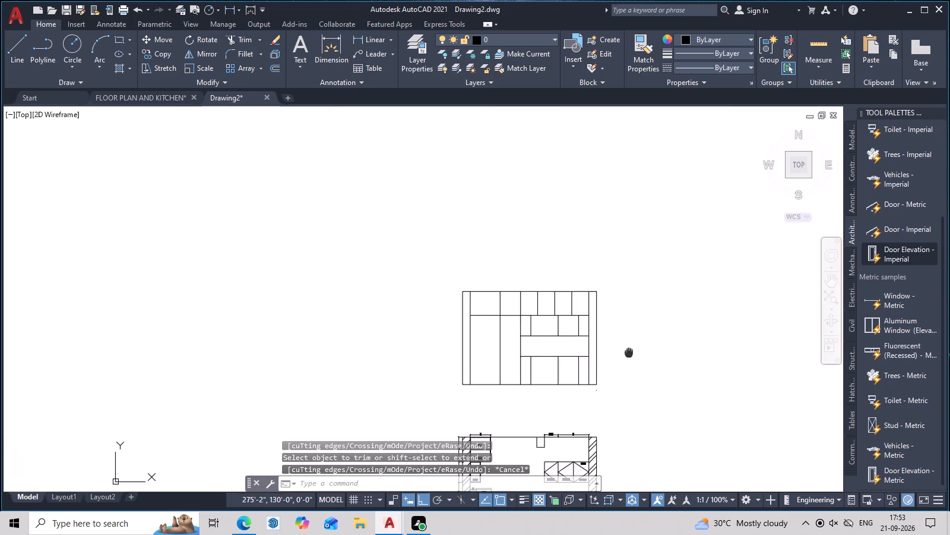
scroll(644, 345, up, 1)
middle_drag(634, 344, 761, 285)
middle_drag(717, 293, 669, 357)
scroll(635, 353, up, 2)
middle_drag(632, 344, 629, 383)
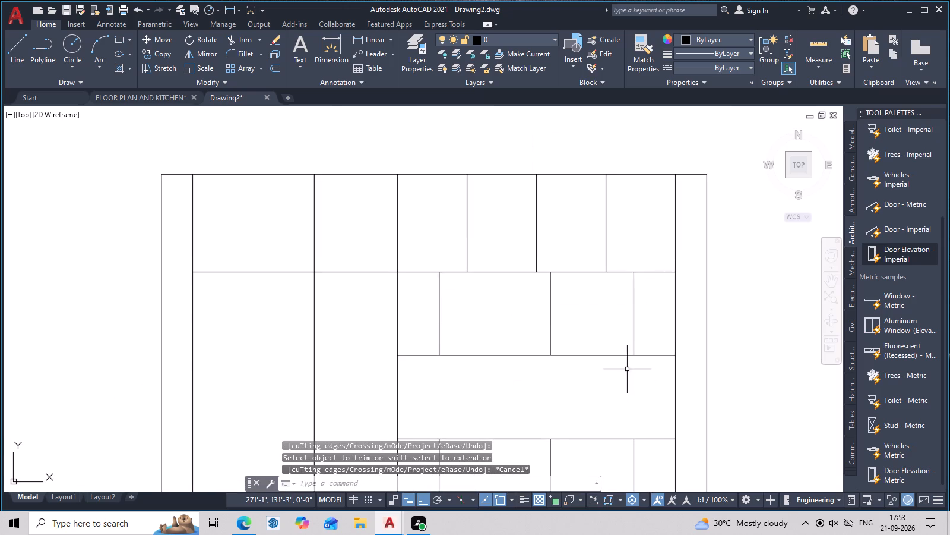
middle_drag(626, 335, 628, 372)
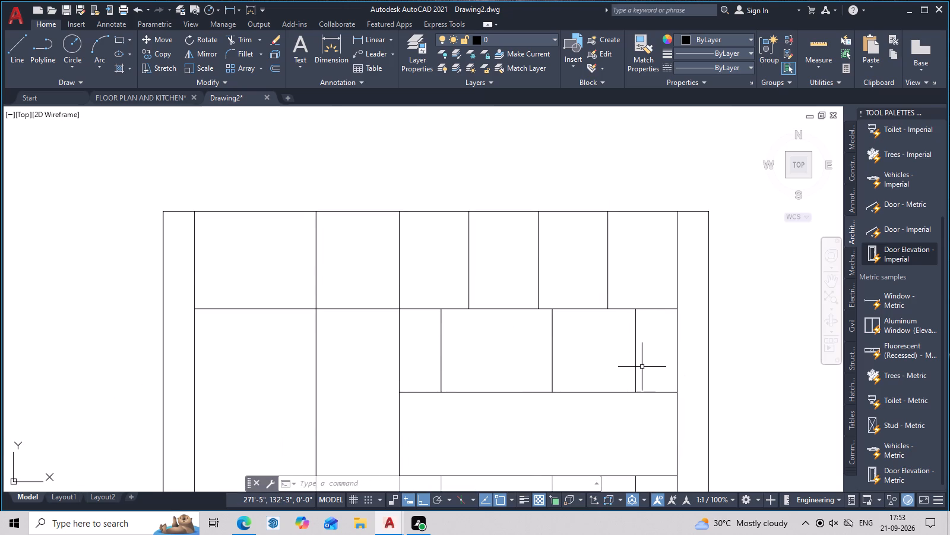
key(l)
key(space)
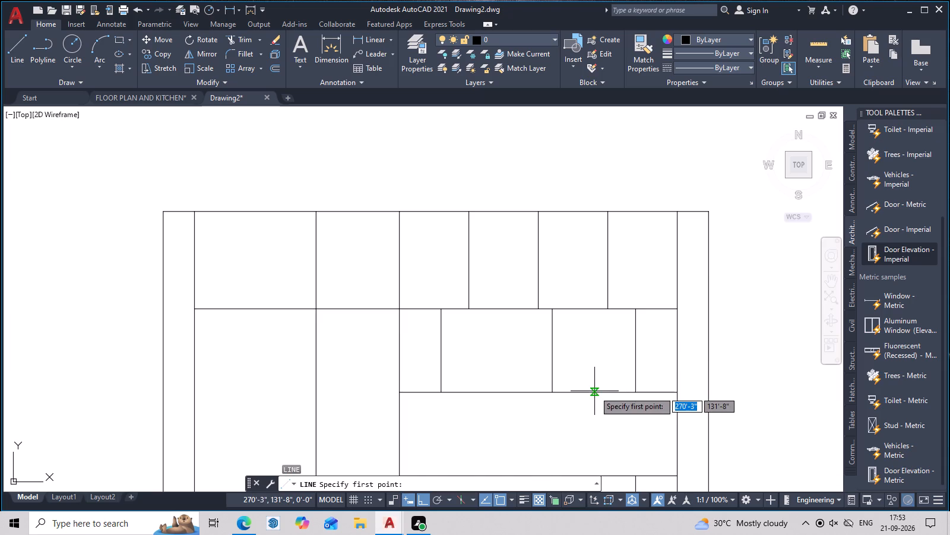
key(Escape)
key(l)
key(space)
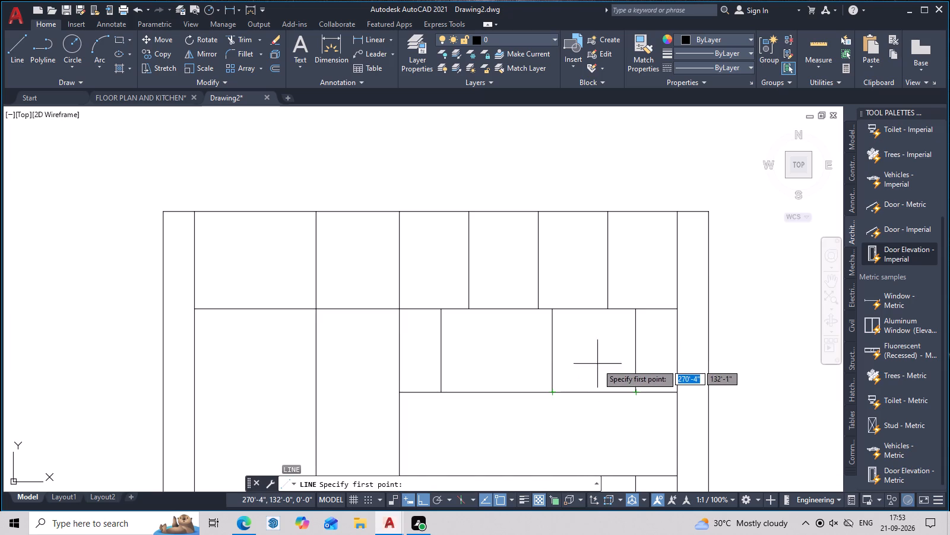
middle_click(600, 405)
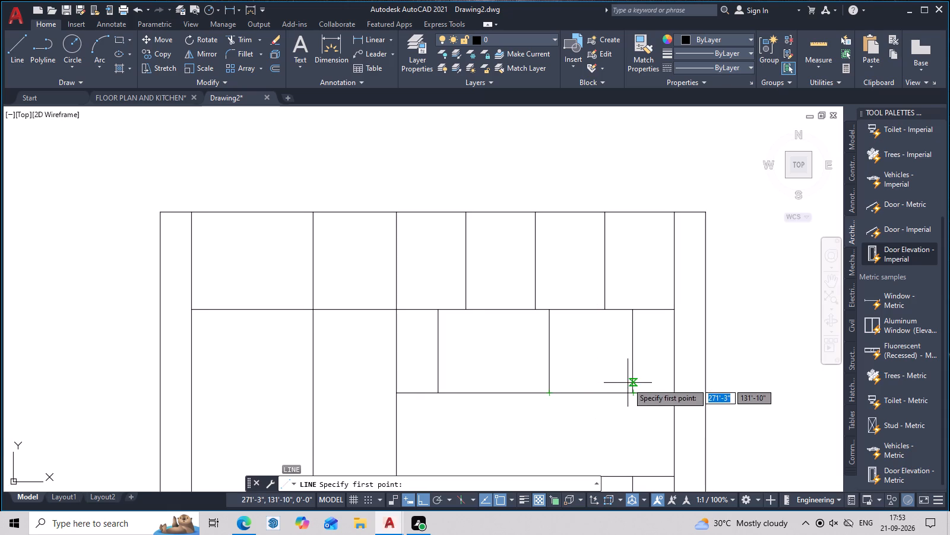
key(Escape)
Draw a 2' vertical line midway between the two rightmost divisions below the upper band, using a mid-between-two-points start.
key(l)
key(space)
text(M)
key(2)
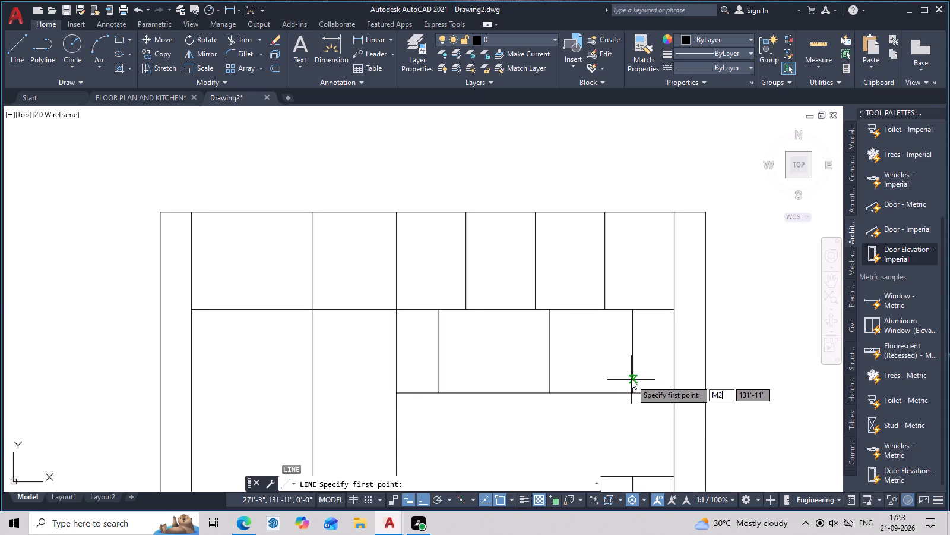
key(p)
key(space)
click(631, 392)
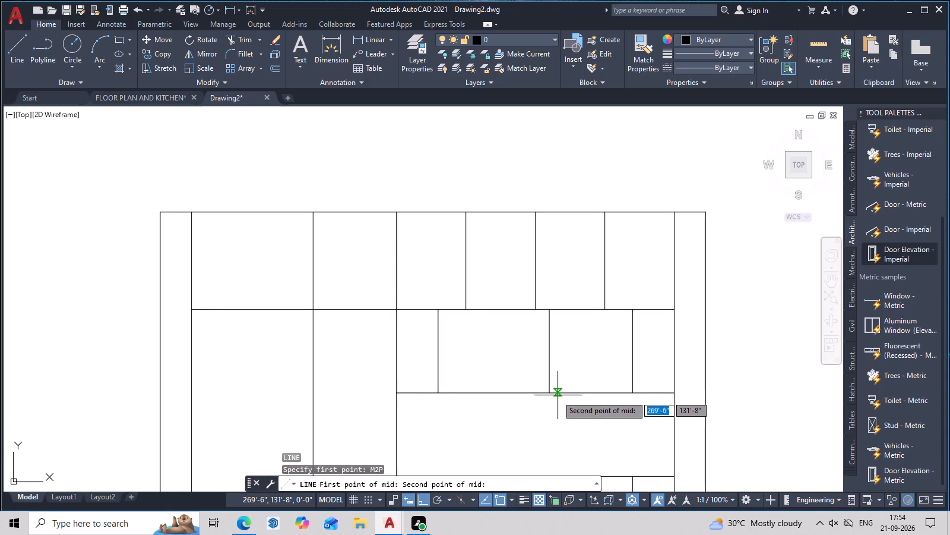
click(552, 392)
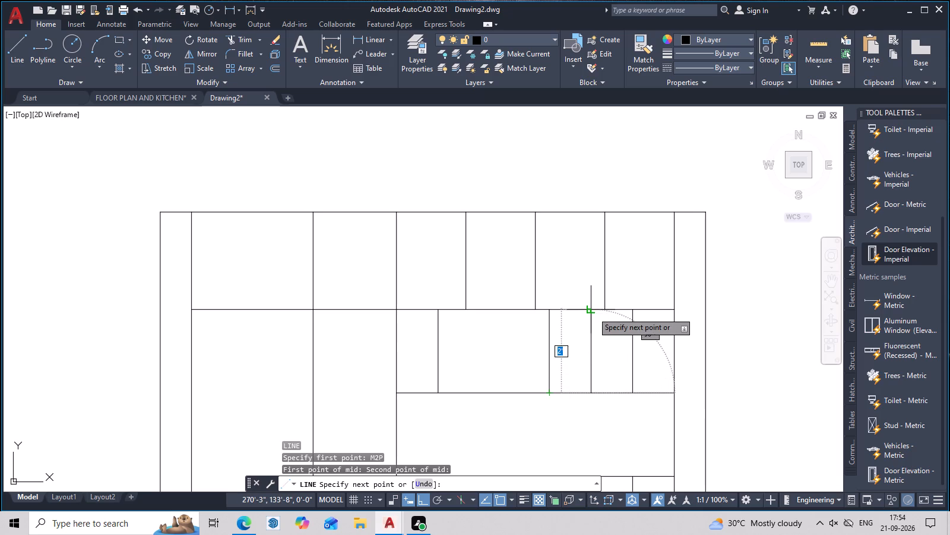
click(593, 312)
key(Escape)
Examine the new elevation's cabinet divisions, including the newly split bay and the open middle band.
middle_drag(609, 319, 698, 340)
middle_drag(696, 361, 705, 345)
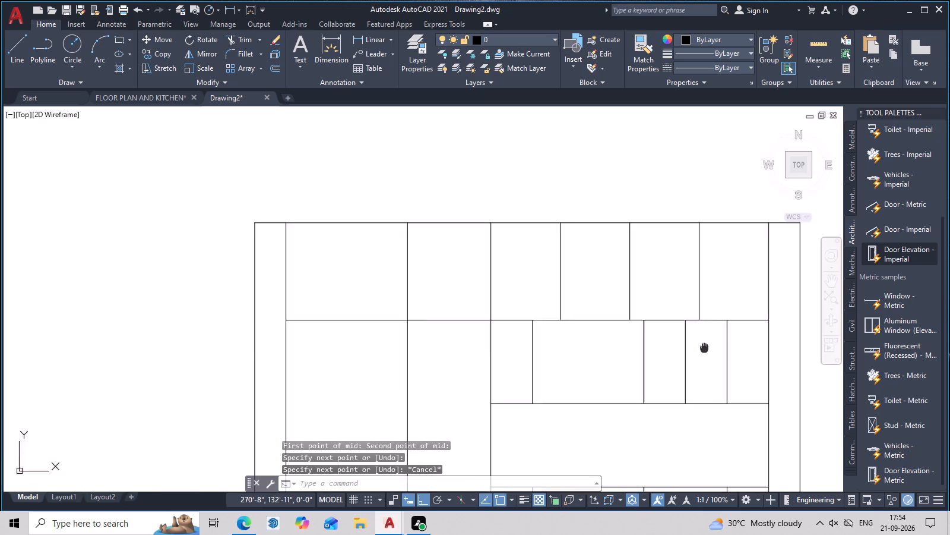
middle_drag(705, 345, 721, 309)
middle_drag(714, 356, 746, 382)
key(Escape)
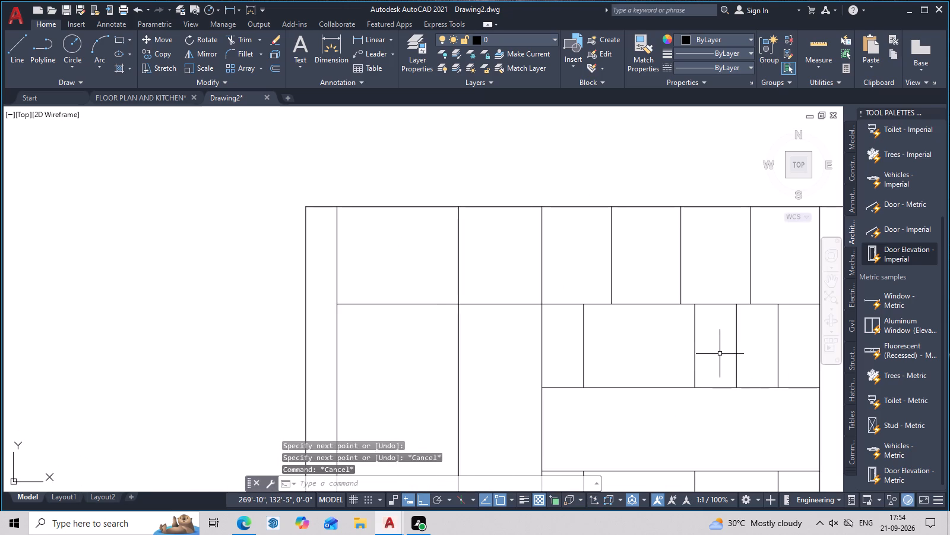
key(Escape)
key(Escape)
key(Escape)
middle_drag(720, 350, 752, 364)
middle_drag(690, 372, 667, 325)
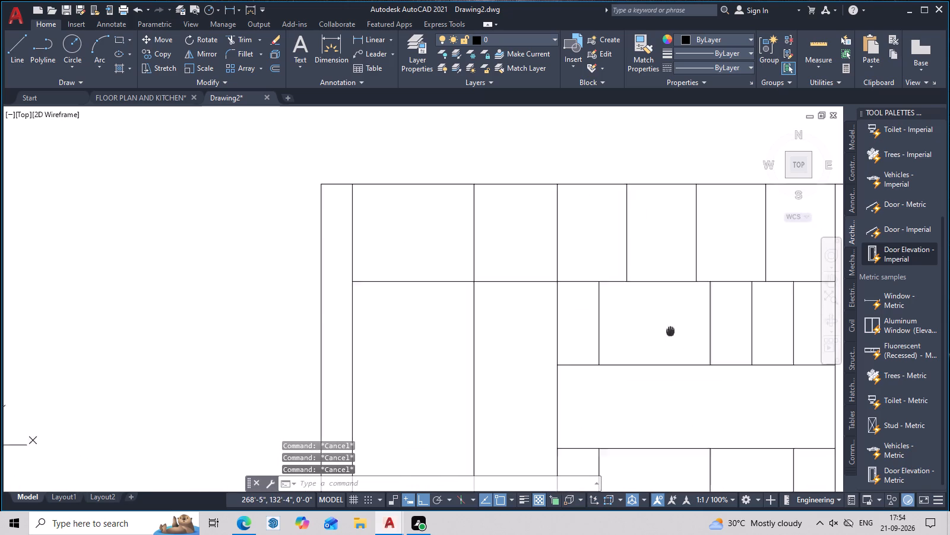
middle_drag(667, 325, 655, 301)
middle_drag(661, 329, 671, 382)
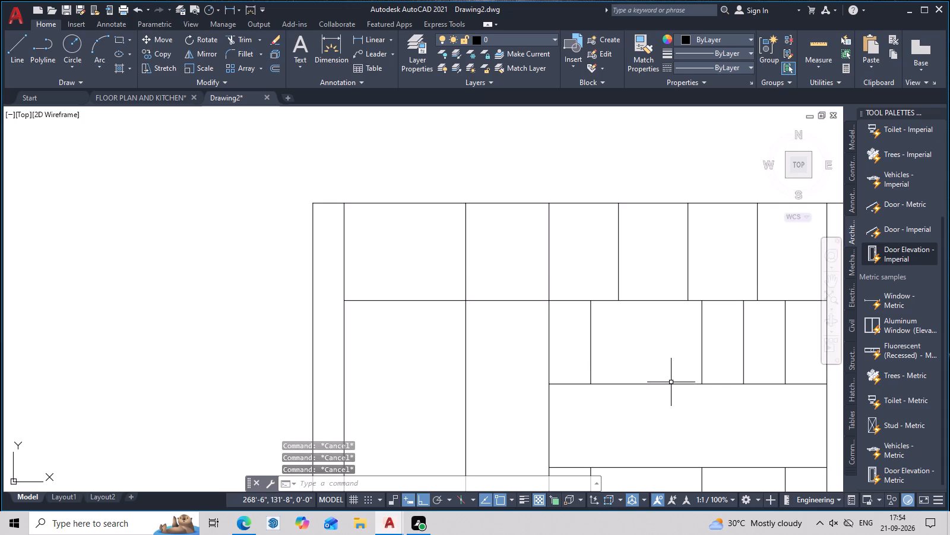
middle_drag(671, 377, 673, 335)
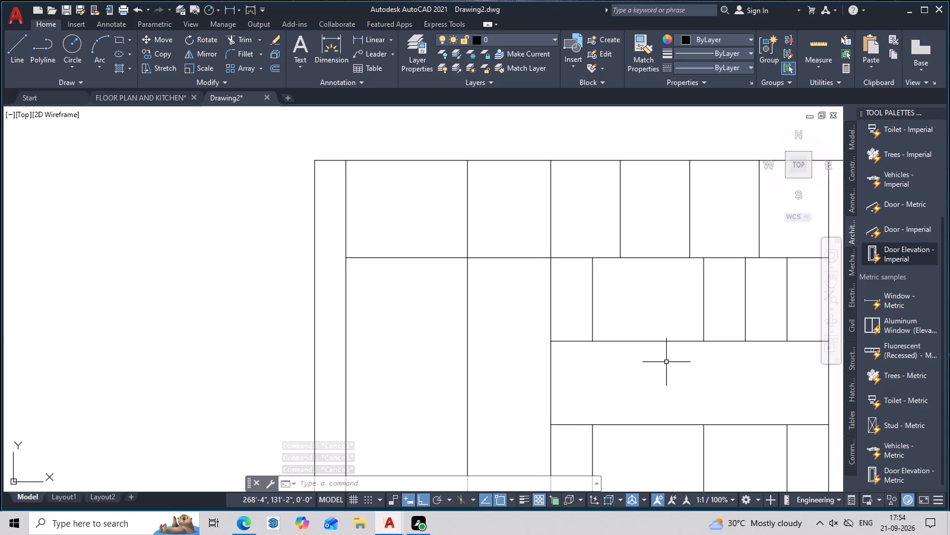
middle_drag(666, 362, 657, 355)
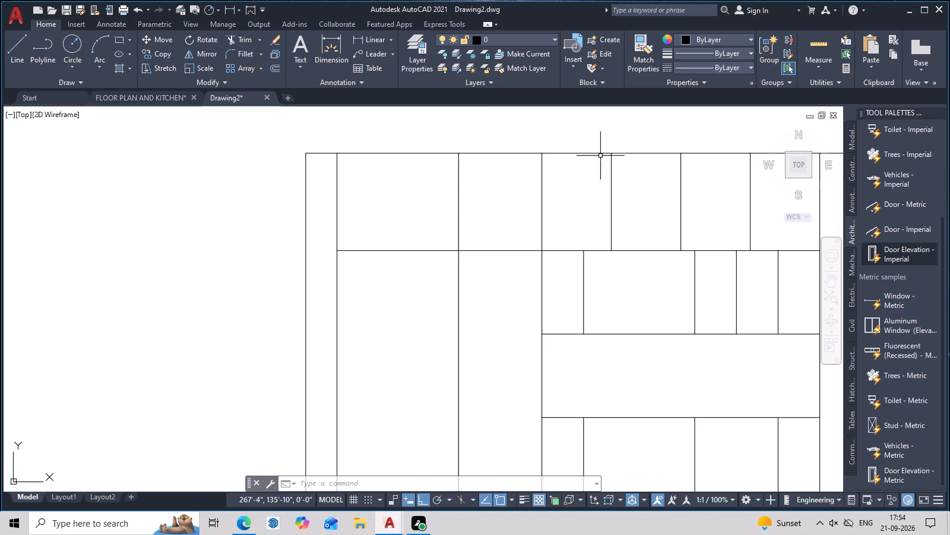
middle_drag(734, 305, 644, 258)
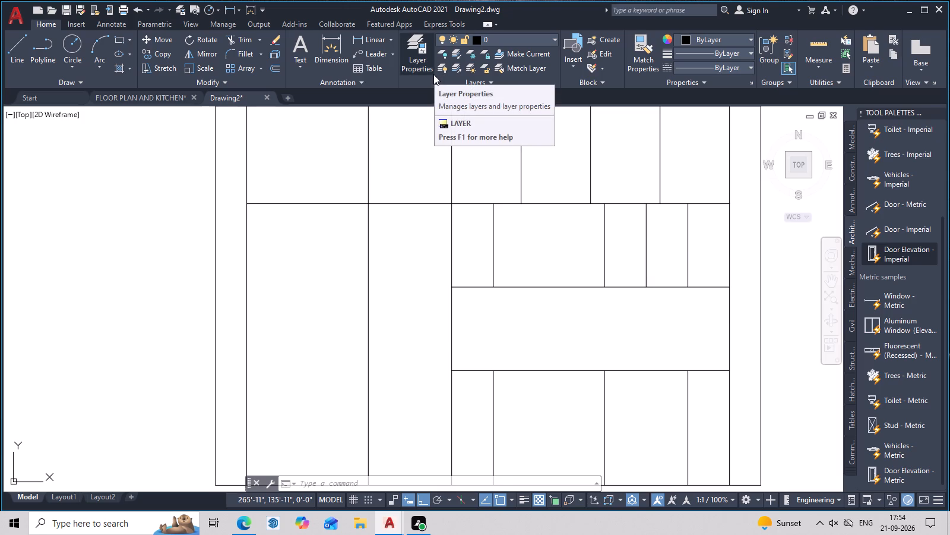
middle_drag(433, 74, 405, 125)
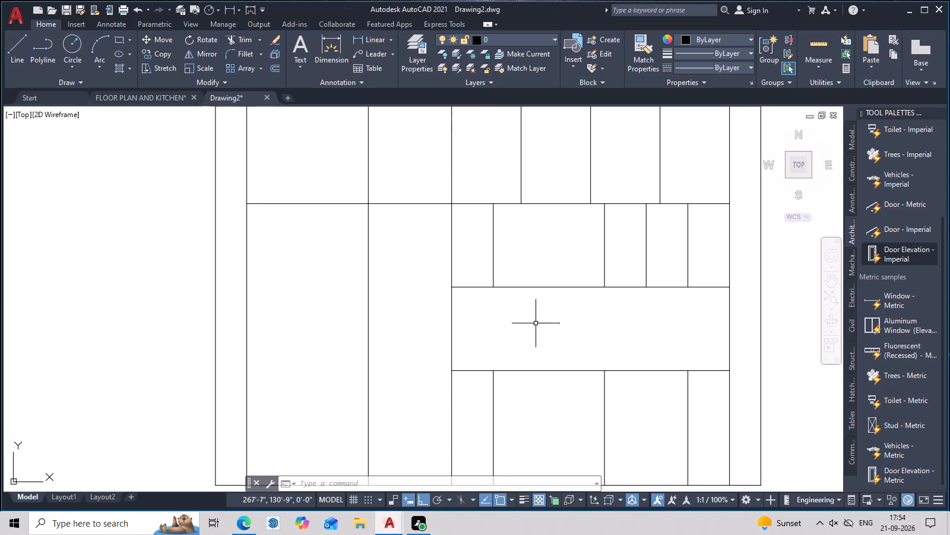
middle_drag(553, 327, 507, 307)
scroll(507, 307, up, 2)
scroll(507, 307, down, 3)
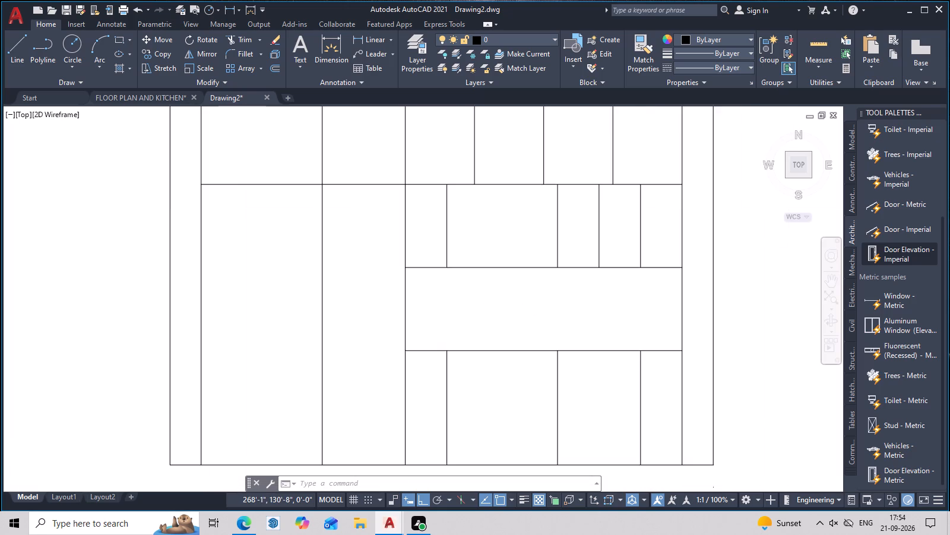
middle_click(507, 307)
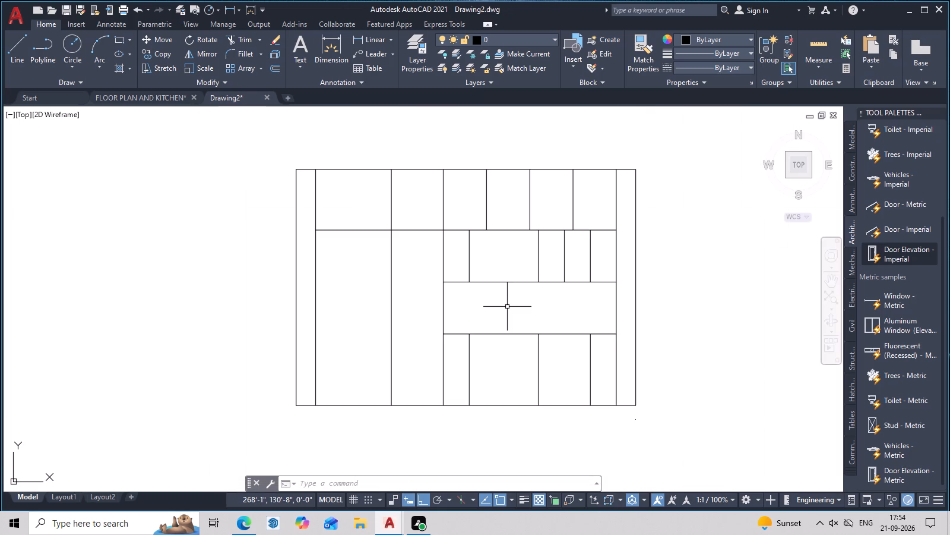
Add a linear dimension for the rightmost bay's width in the divided cabinet row, just below the row's bottom line.
key(Escape)
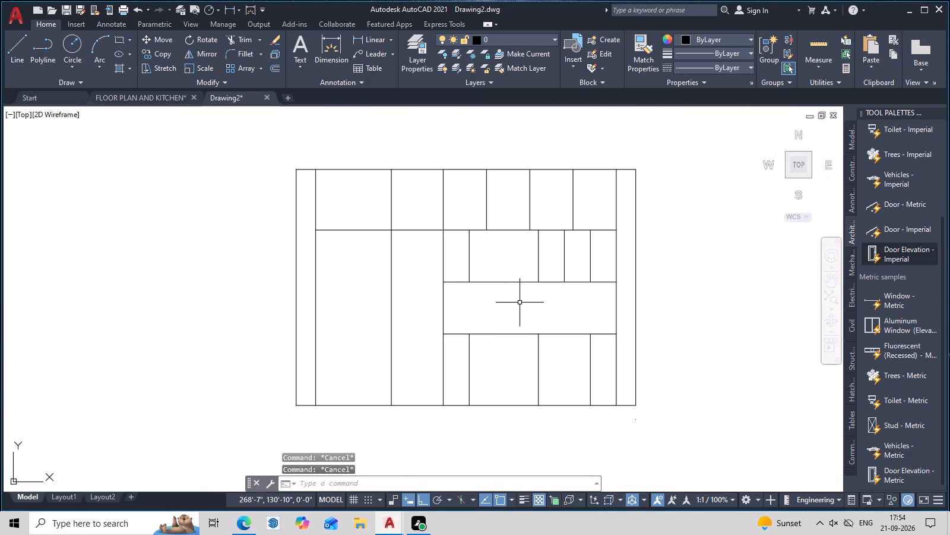
middle_drag(520, 303, 488, 316)
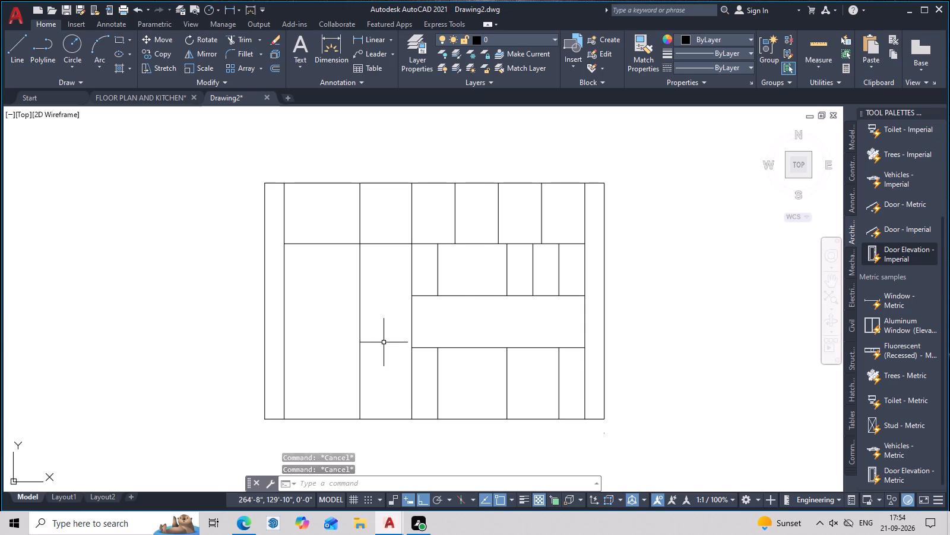
middle_drag(511, 317, 512, 317)
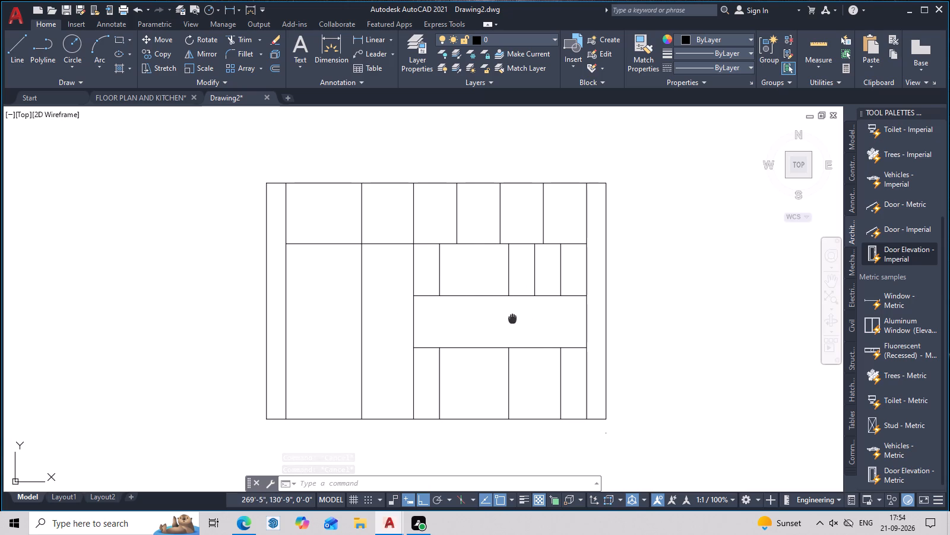
middle_drag(512, 317, 566, 299)
scroll(585, 297, up, 2)
middle_drag(585, 297, 600, 344)
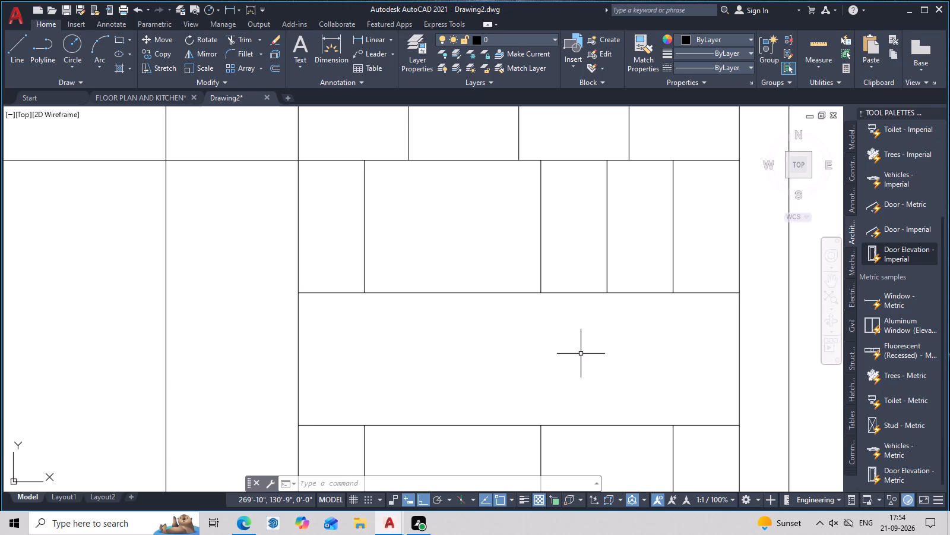
middle_drag(553, 333, 569, 328)
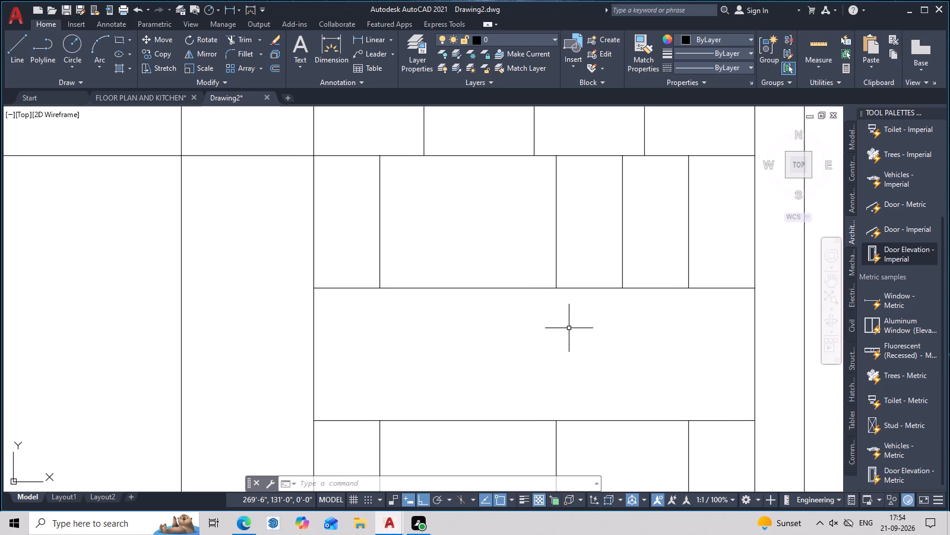
middle_click(569, 328)
text(DL)
key(i)
key(space)
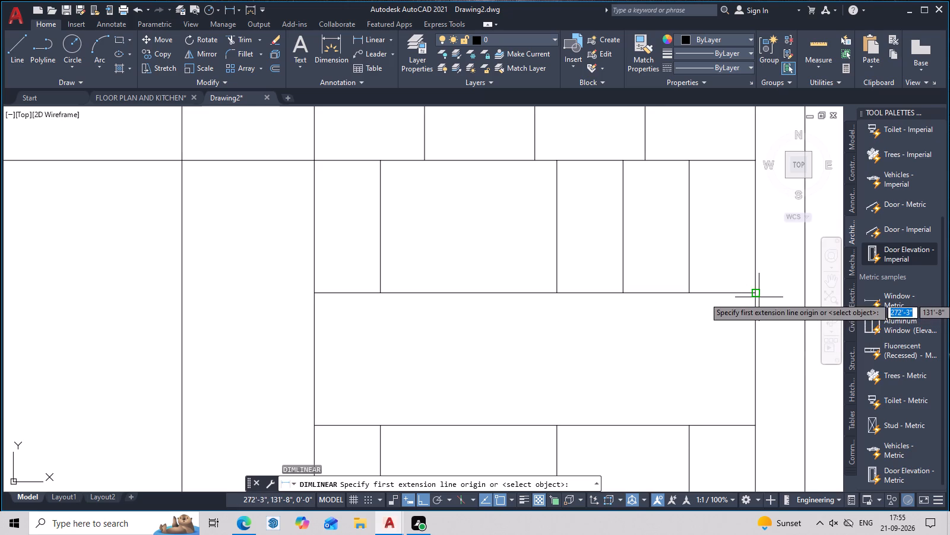
click(758, 296)
click(691, 292)
click(690, 306)
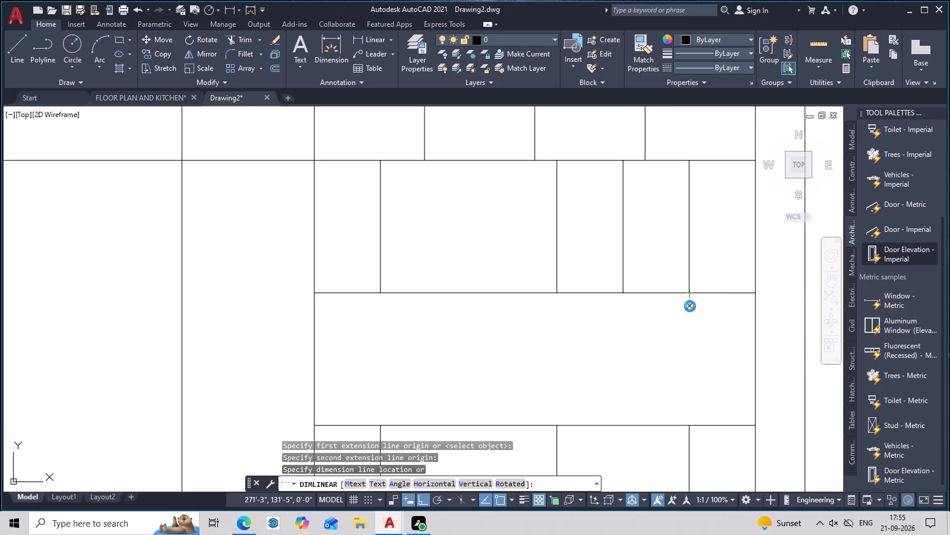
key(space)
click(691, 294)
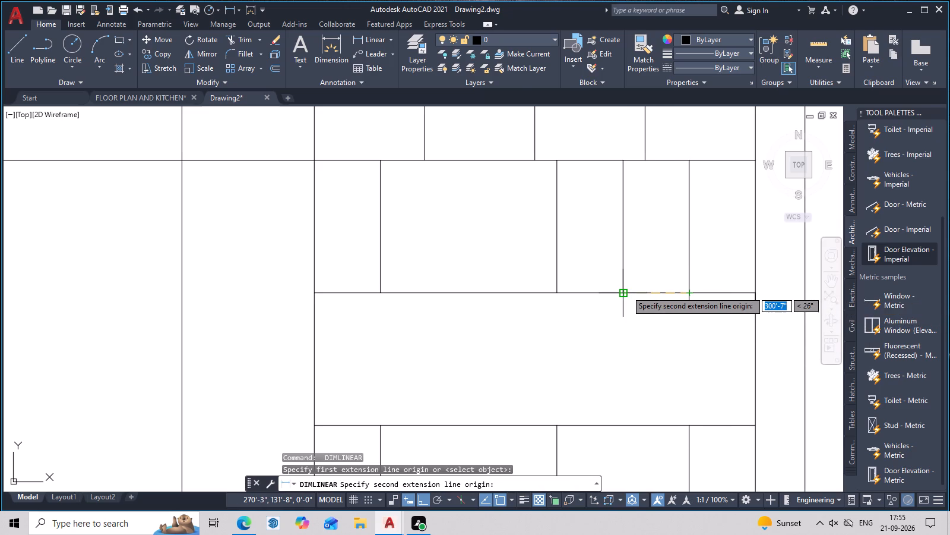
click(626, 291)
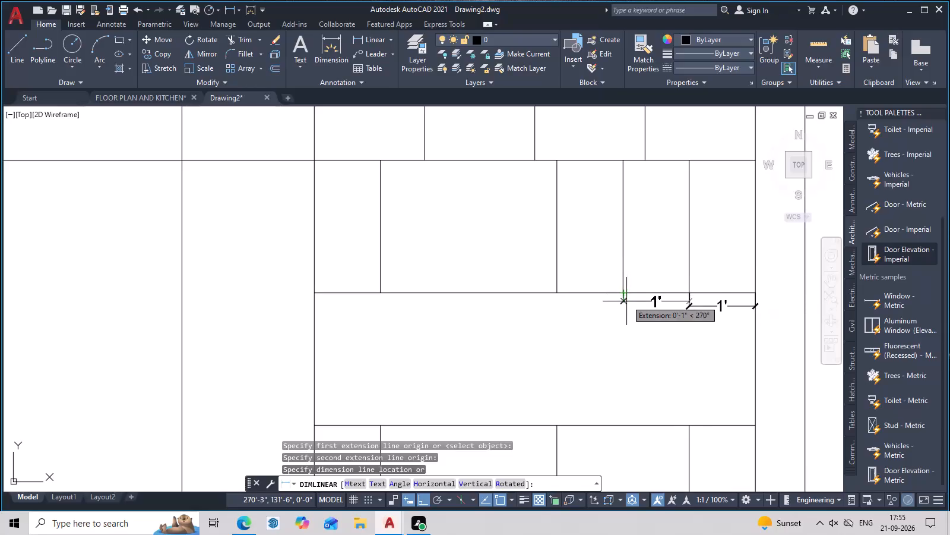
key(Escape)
Add a linear dimension across both halves of the split bay, just below the divided cabinet row.
key(space)
click(691, 294)
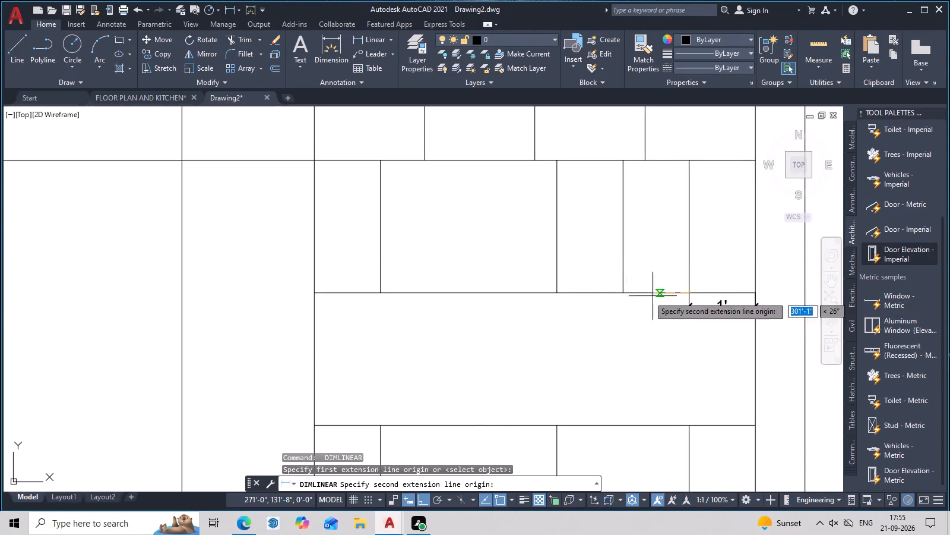
click(558, 292)
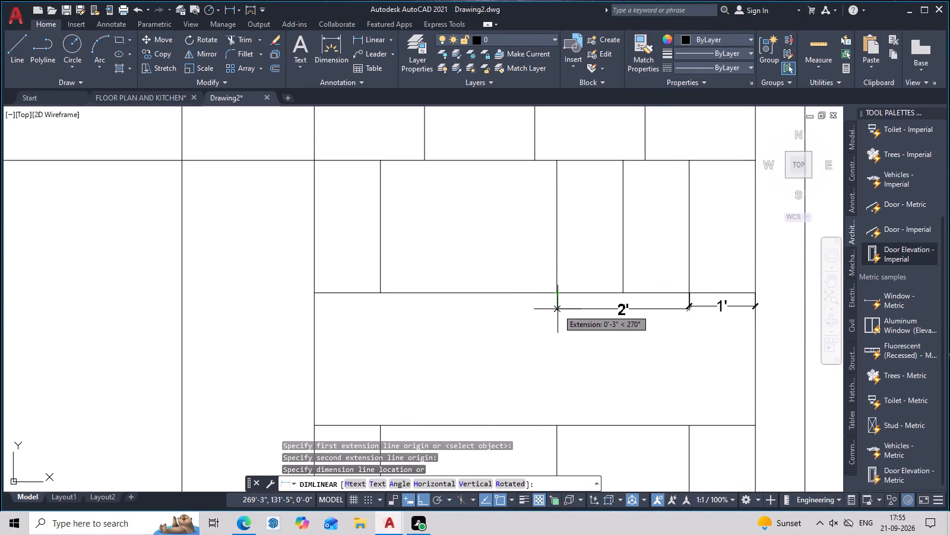
click(558, 308)
key(Escape)
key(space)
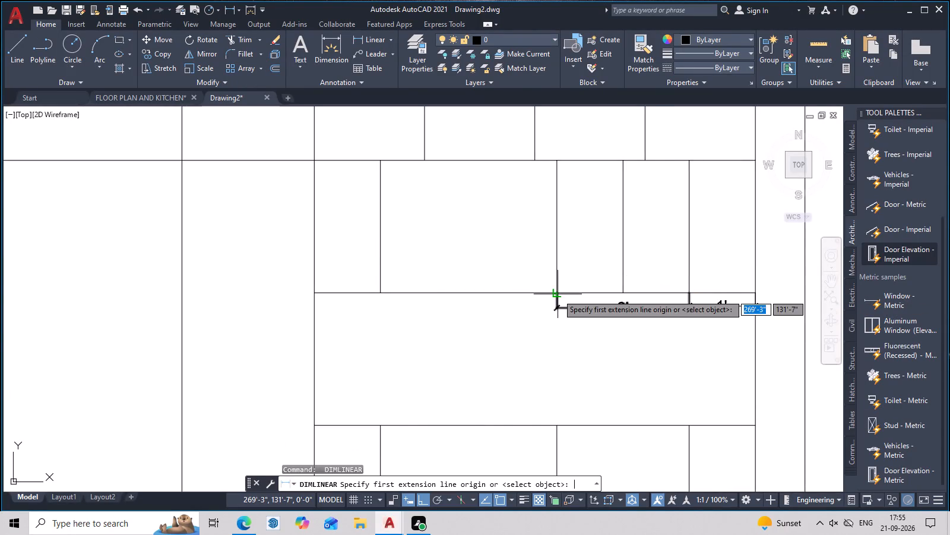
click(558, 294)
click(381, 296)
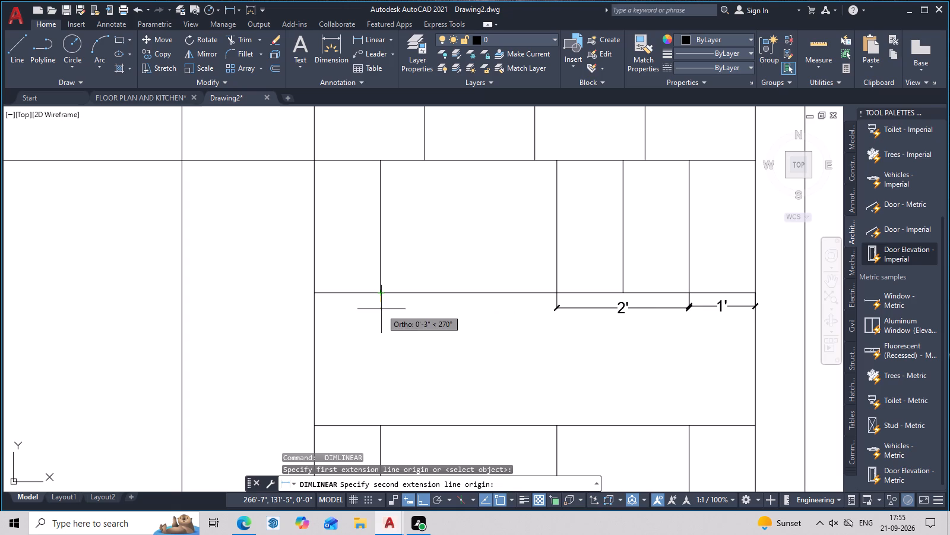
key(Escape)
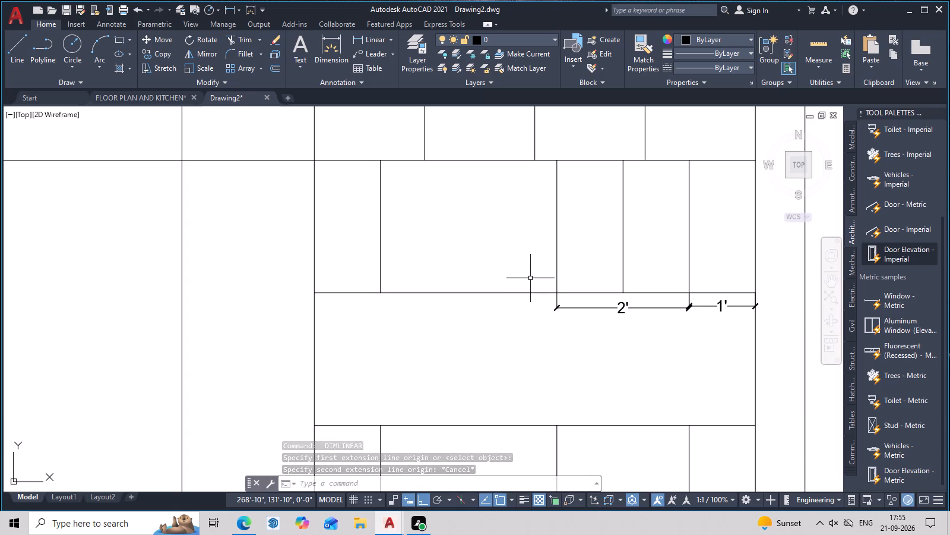
Add a linear dimension for the wide bay of the divided cabinet row, in line with the split bay's dimension.
text(DLI)
key(space)
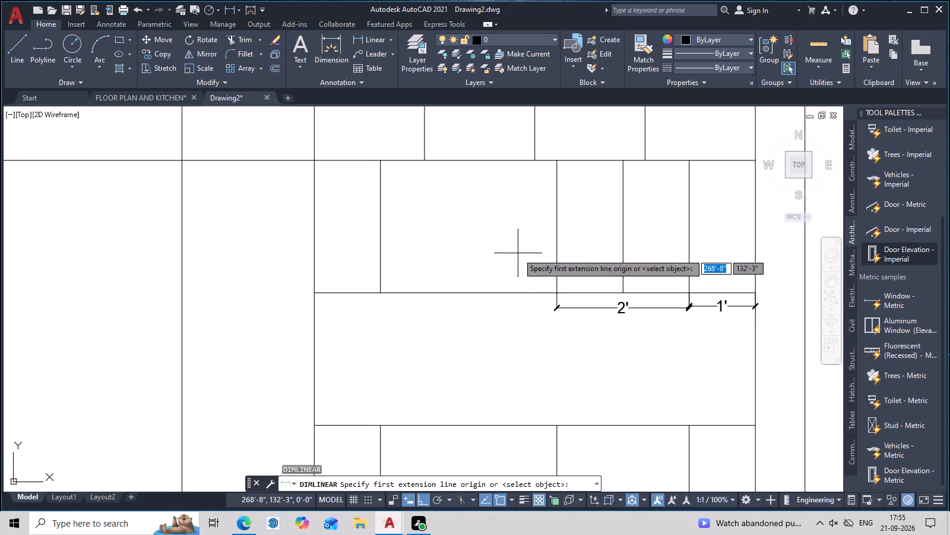
double_click(557, 291)
click(382, 292)
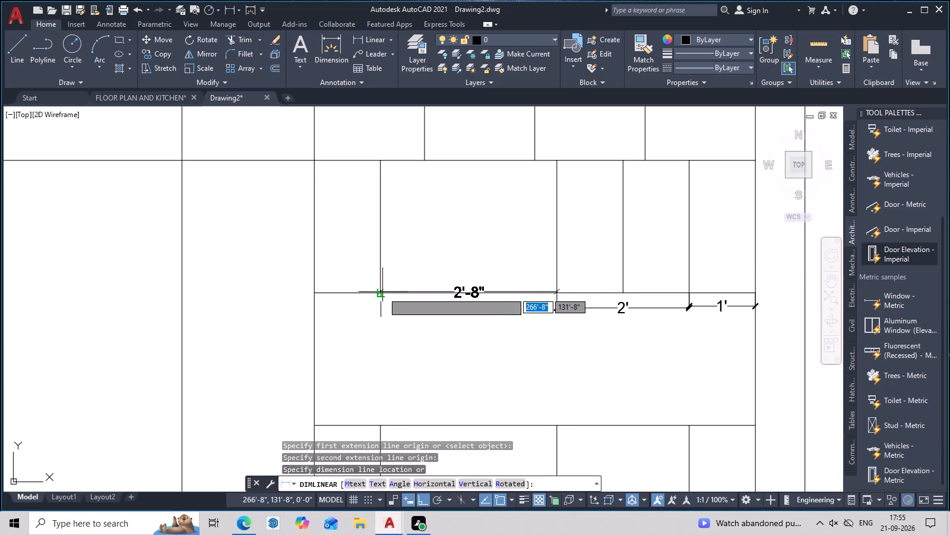
click(382, 308)
Add a linear dimension for the leftmost narrow bay of the divided cabinet row, in line with the wide bay's dimension.
key(space)
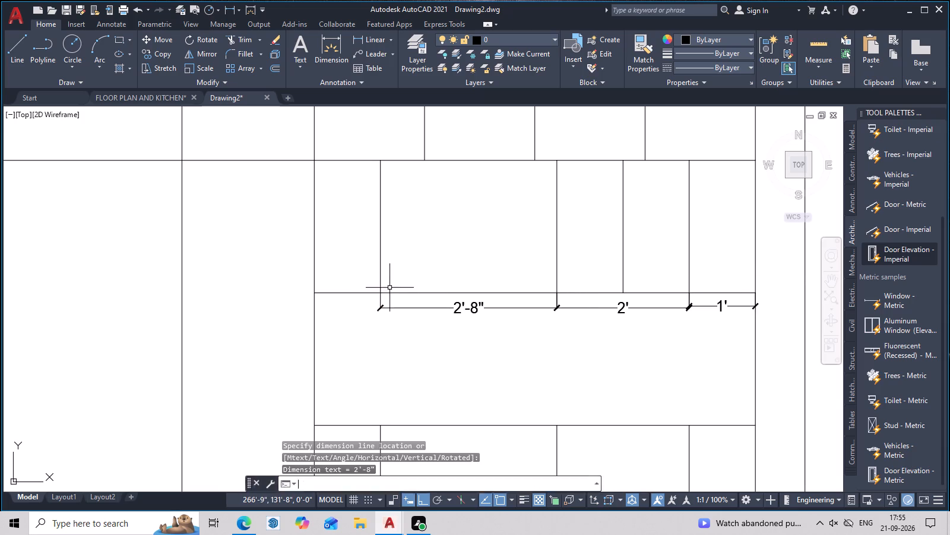
scroll(377, 294, up, 3)
click(384, 291)
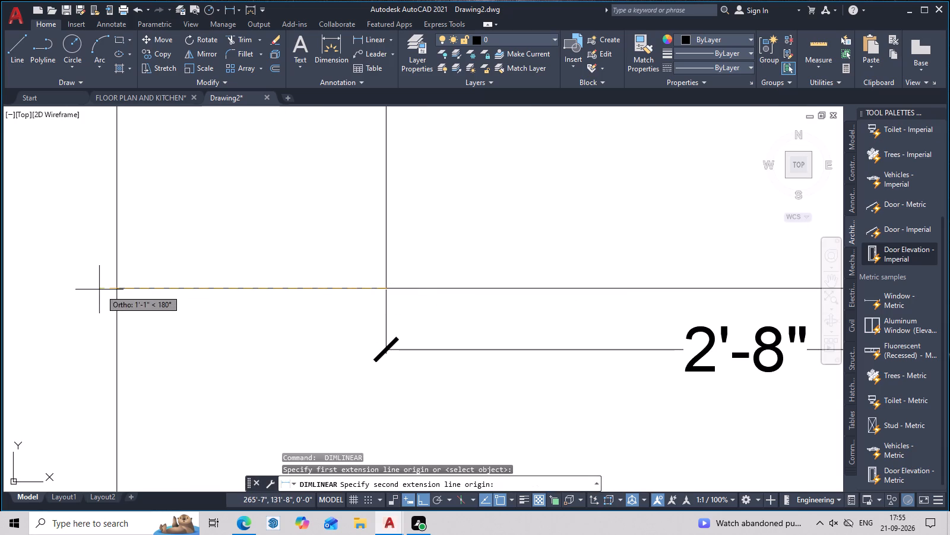
click(113, 289)
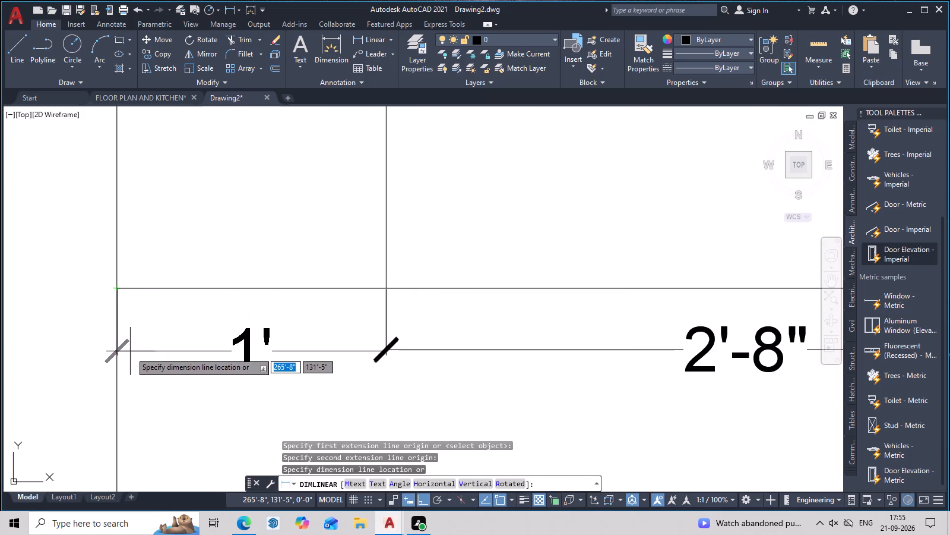
click(129, 350)
Examine the width dimensions placed below the new elevation's divided cabinet row.
scroll(222, 339, down, 3)
middle_drag(404, 351, 609, 321)
scroll(548, 317, down, 3)
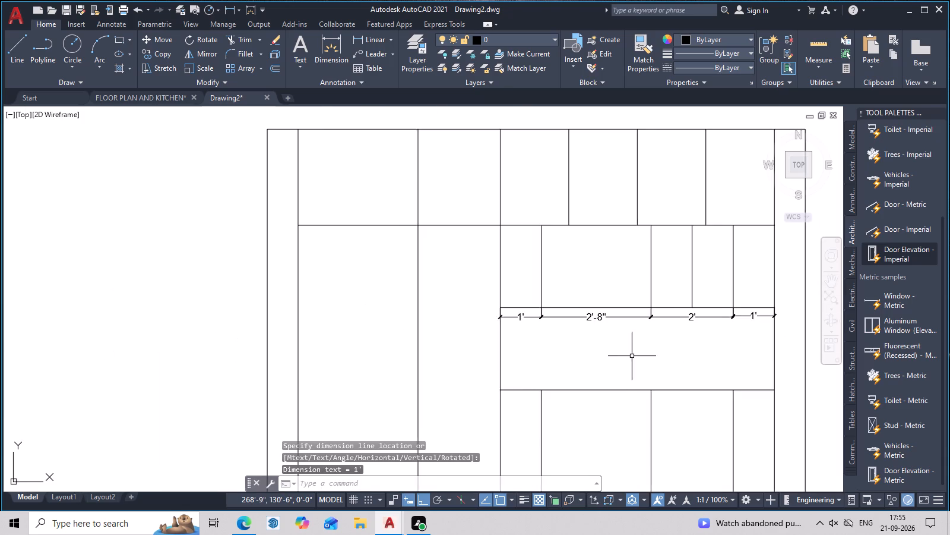
middle_drag(634, 359, 449, 348)
scroll(455, 345, up, 1)
middle_drag(464, 342, 587, 355)
scroll(582, 354, down, 1)
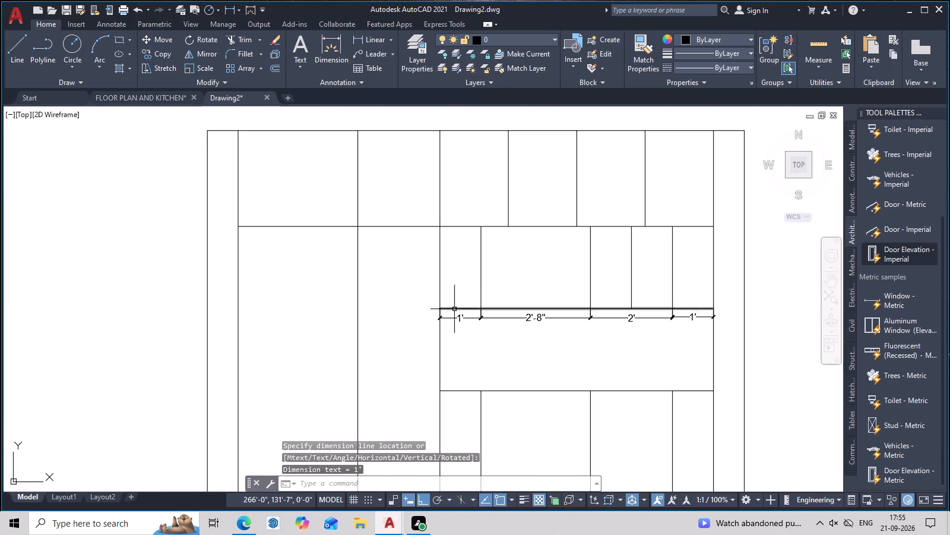
scroll(471, 300, up, 1)
middle_drag(477, 304, 506, 288)
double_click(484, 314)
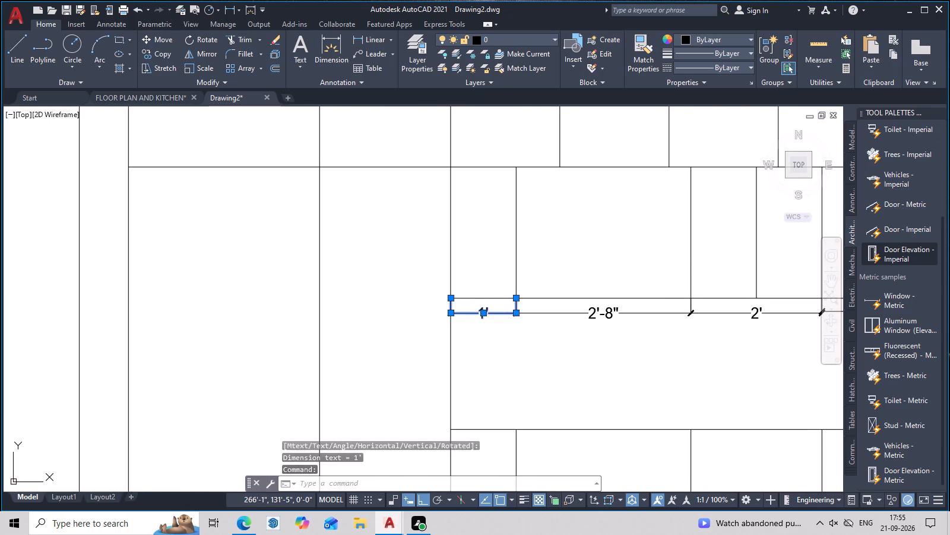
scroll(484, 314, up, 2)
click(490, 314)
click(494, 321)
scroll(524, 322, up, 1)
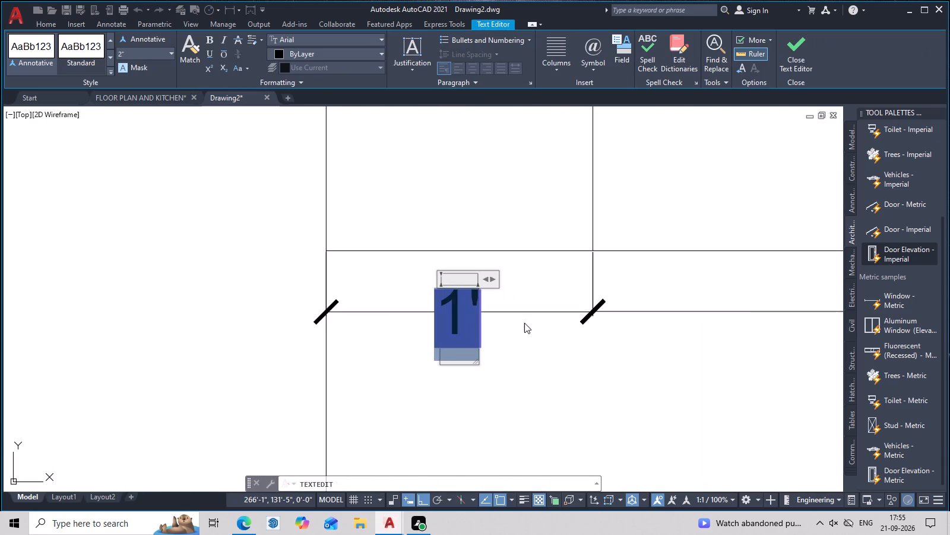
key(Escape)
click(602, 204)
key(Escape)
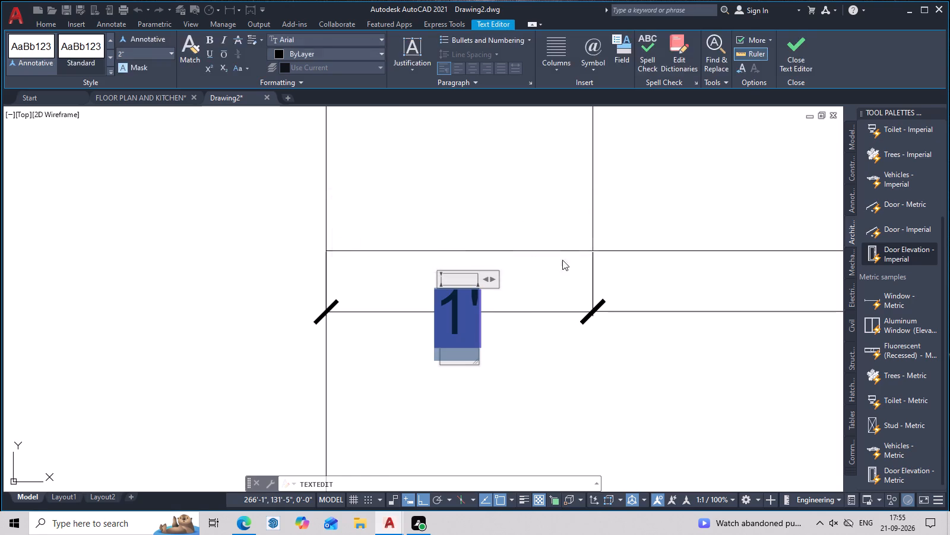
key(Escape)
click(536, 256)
Examine the new elevation's dimensioned cabinet row, open band and base cabinets, down to the dimensioned elevation underneath.
scroll(551, 265, down, 5)
middle_drag(565, 307, 553, 336)
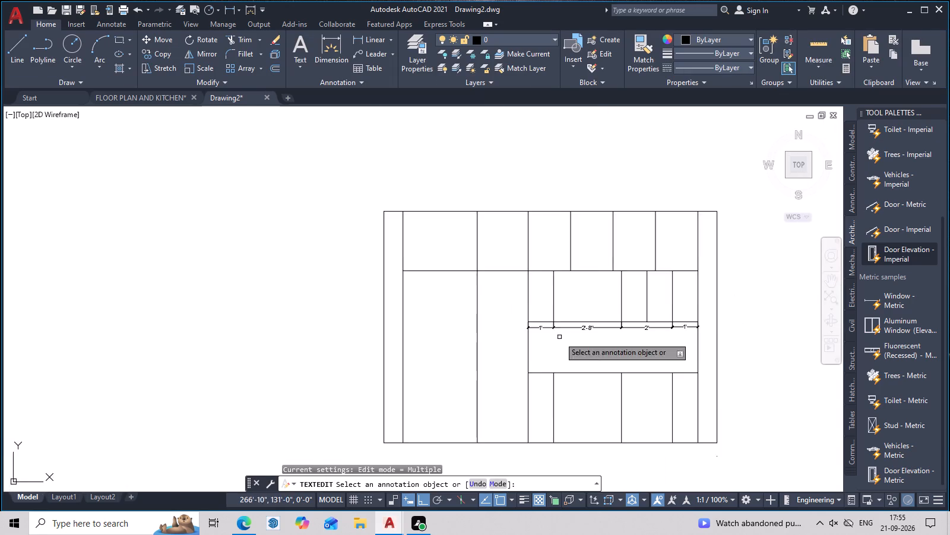
middle_drag(596, 341, 544, 355)
scroll(555, 355, up, 1)
middle_drag(561, 354, 571, 322)
middle_drag(649, 352, 669, 368)
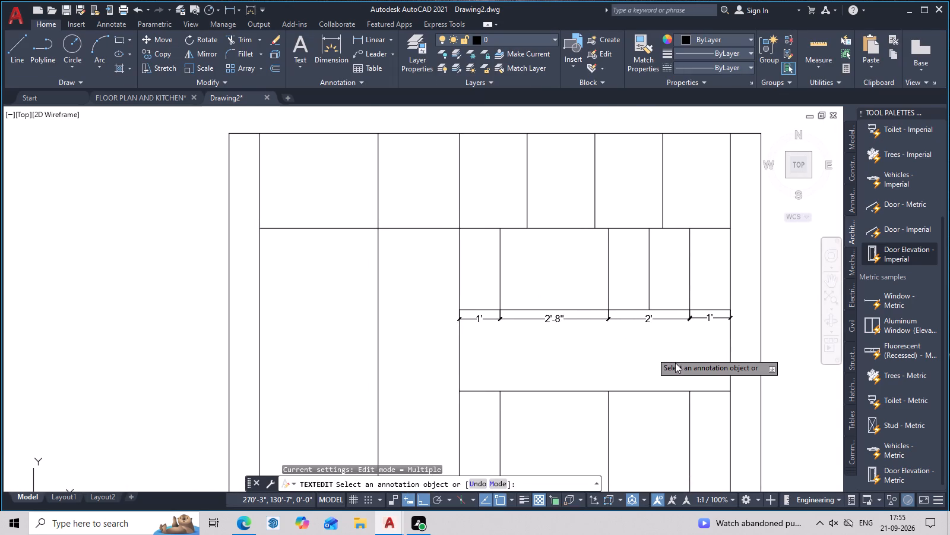
middle_drag(675, 364, 661, 371)
middle_drag(661, 371, 660, 359)
middle_drag(656, 347, 640, 350)
scroll(639, 315, up, 3)
scroll(609, 239, down, 2)
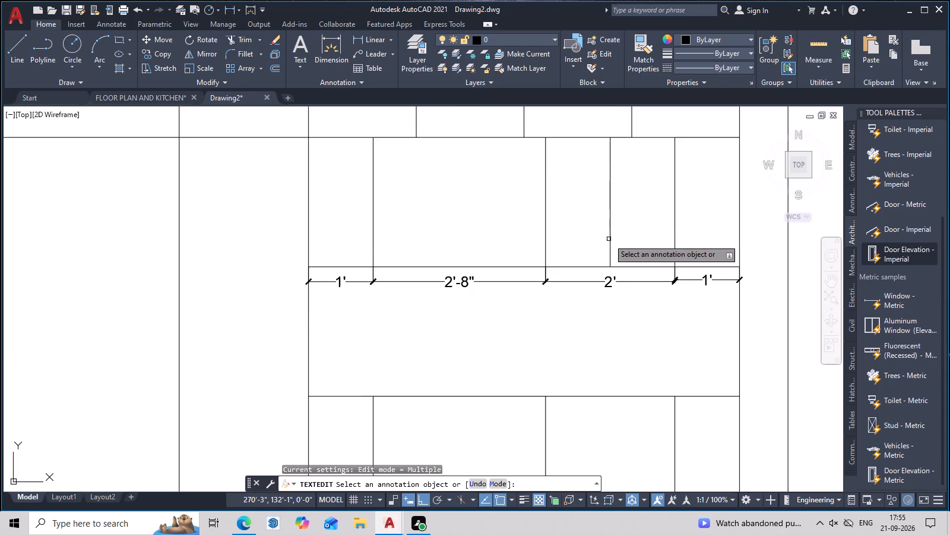
middle_drag(615, 246, 633, 338)
middle_drag(508, 251, 532, 119)
middle_drag(547, 200, 545, 164)
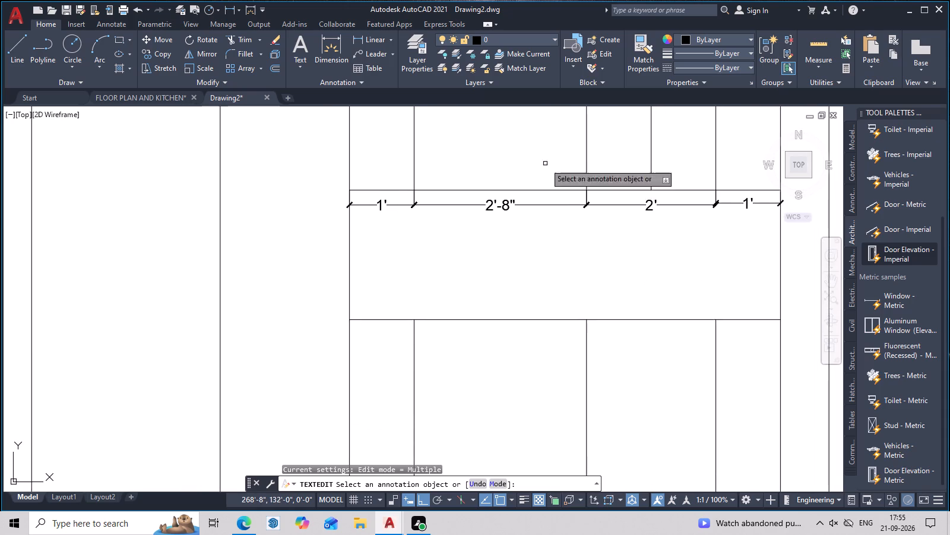
middle_drag(560, 273, 554, 210)
middle_drag(531, 239, 536, 139)
scroll(534, 194, down, 2)
middle_drag(550, 221, 634, 247)
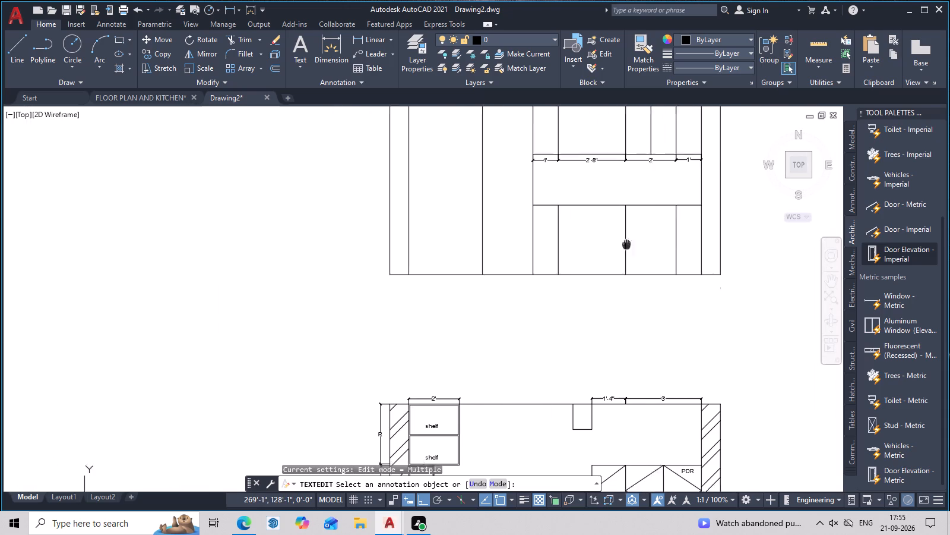
middle_drag(634, 247, 639, 248)
key(Escape)
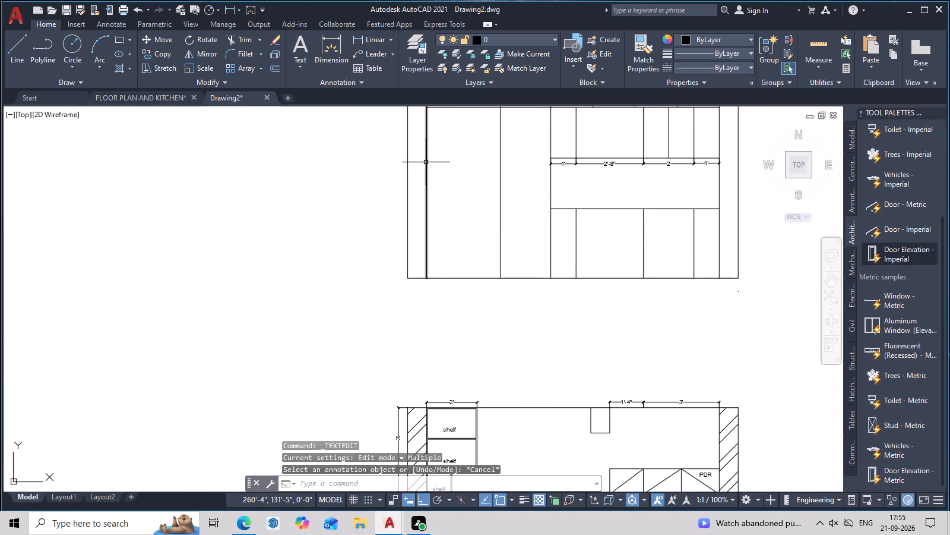
Add a linear dimension for the second tall bay's width, just below the new elevation's base line.
key(d)
text(LI)
key(space)
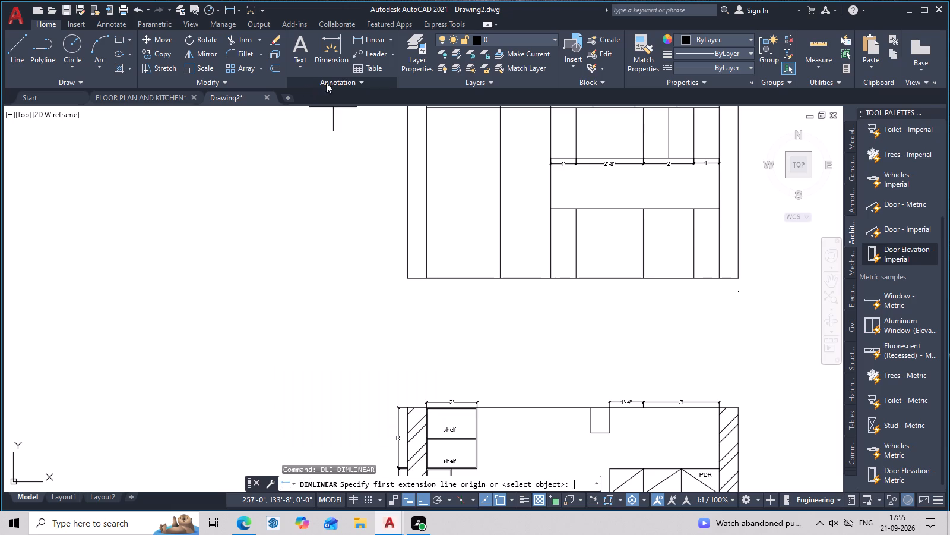
scroll(559, 268, up, 2)
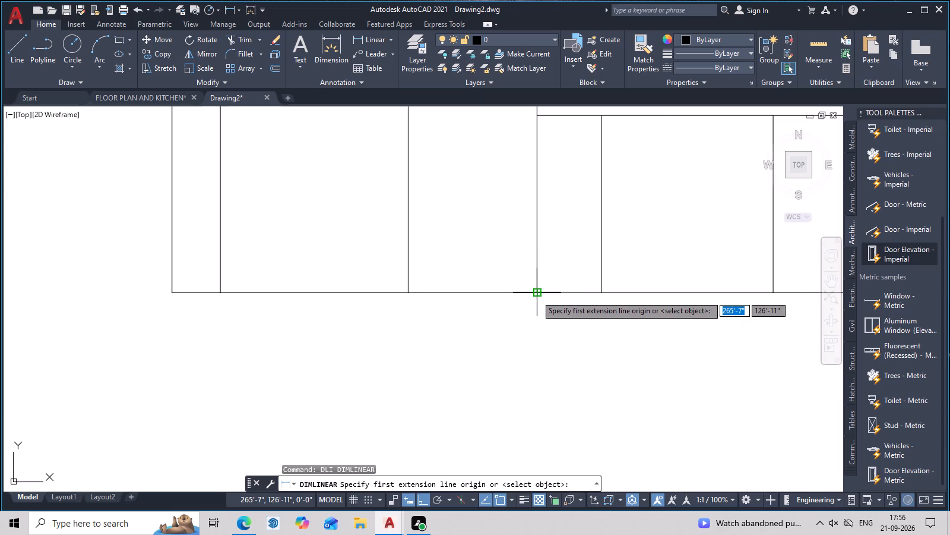
click(536, 295)
click(407, 294)
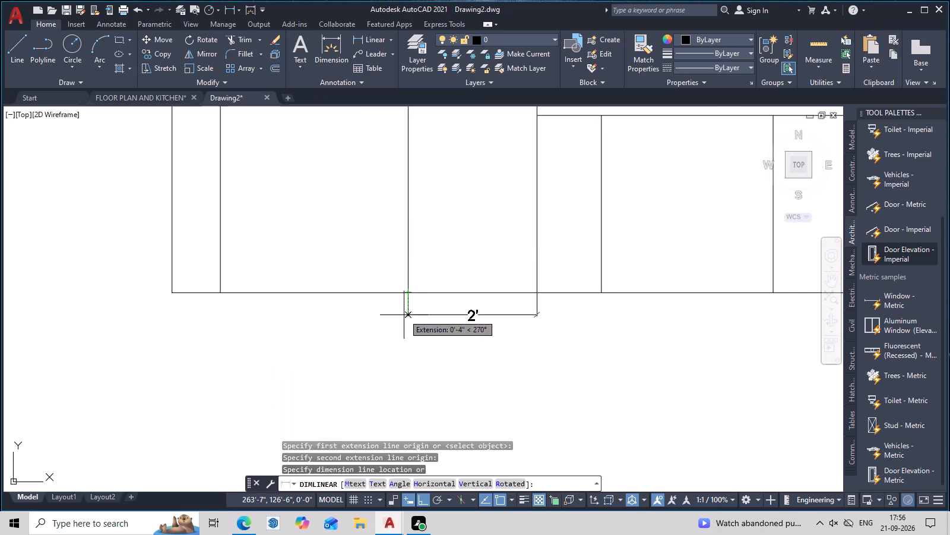
click(404, 315)
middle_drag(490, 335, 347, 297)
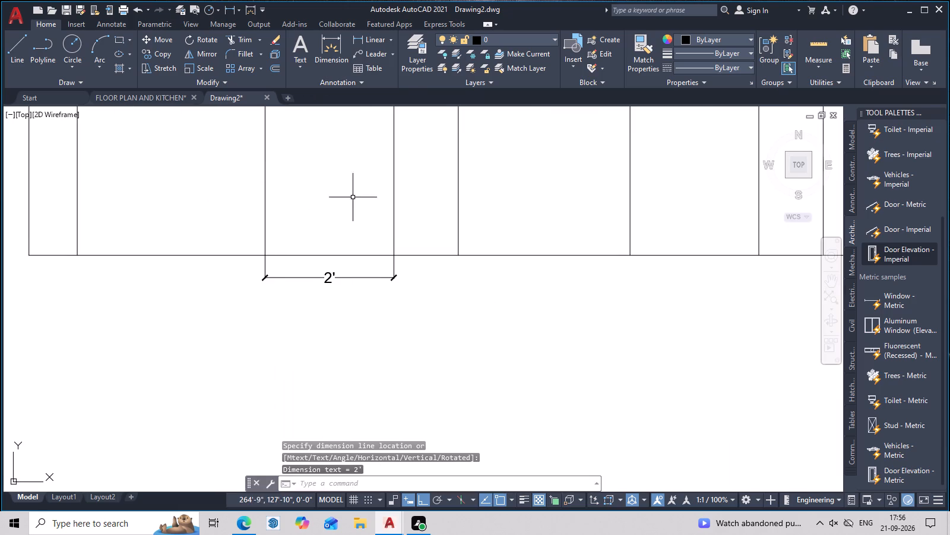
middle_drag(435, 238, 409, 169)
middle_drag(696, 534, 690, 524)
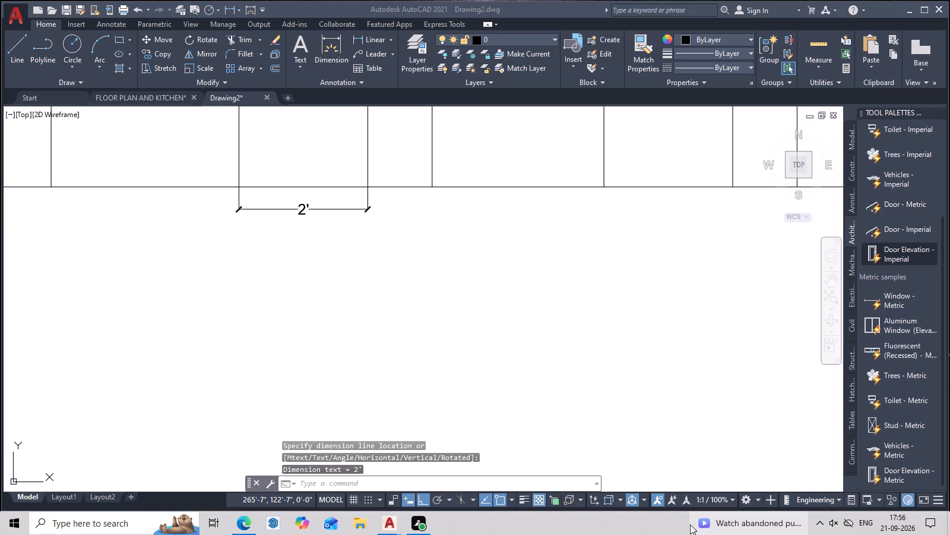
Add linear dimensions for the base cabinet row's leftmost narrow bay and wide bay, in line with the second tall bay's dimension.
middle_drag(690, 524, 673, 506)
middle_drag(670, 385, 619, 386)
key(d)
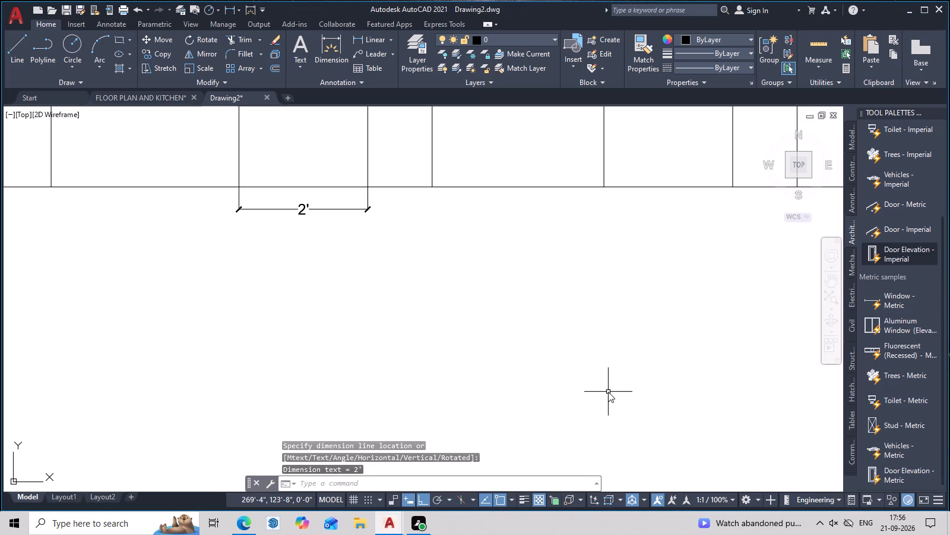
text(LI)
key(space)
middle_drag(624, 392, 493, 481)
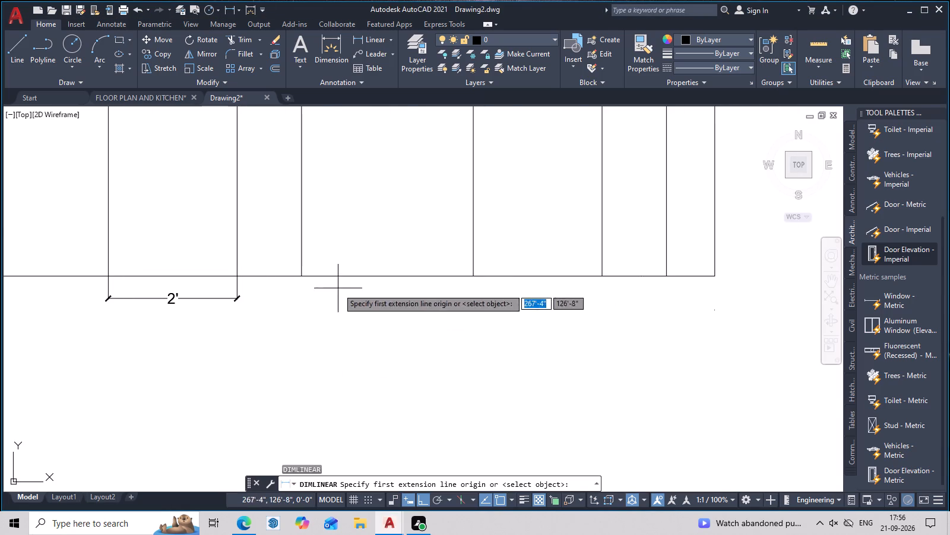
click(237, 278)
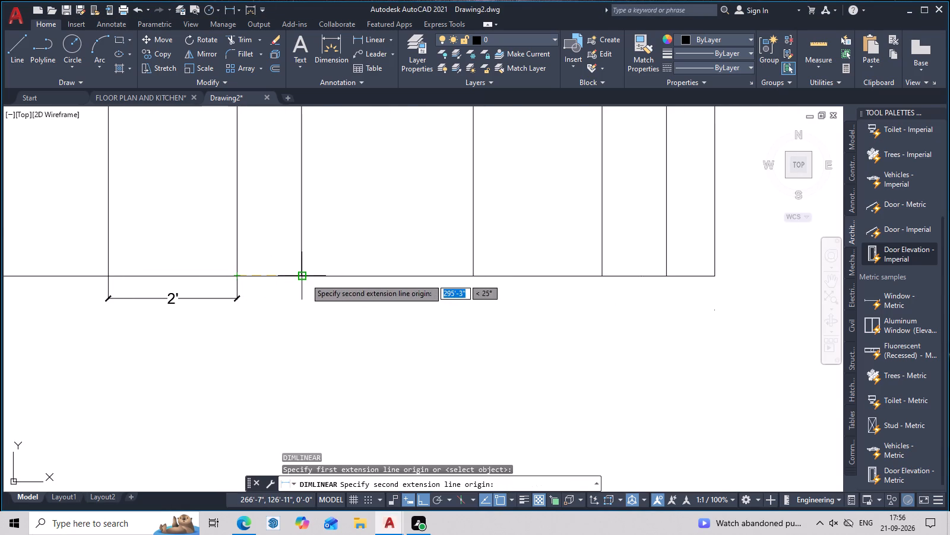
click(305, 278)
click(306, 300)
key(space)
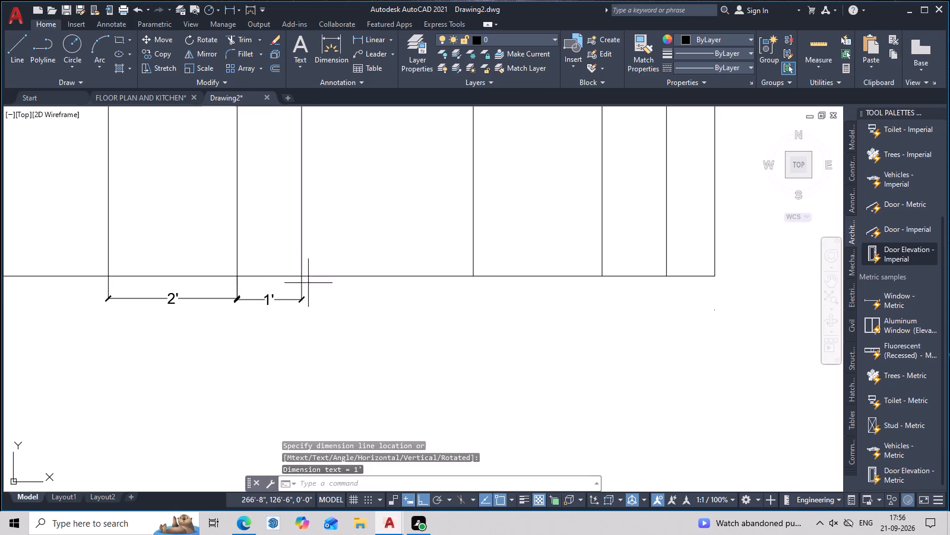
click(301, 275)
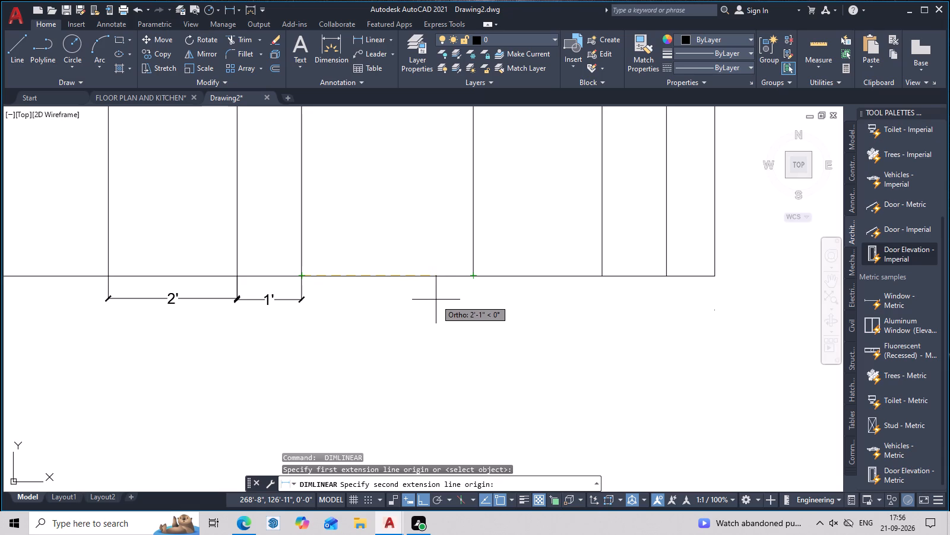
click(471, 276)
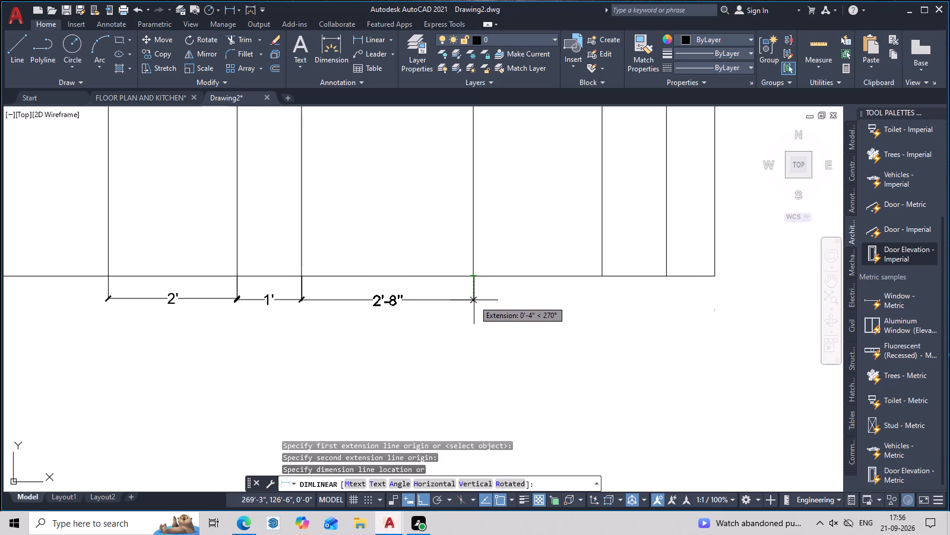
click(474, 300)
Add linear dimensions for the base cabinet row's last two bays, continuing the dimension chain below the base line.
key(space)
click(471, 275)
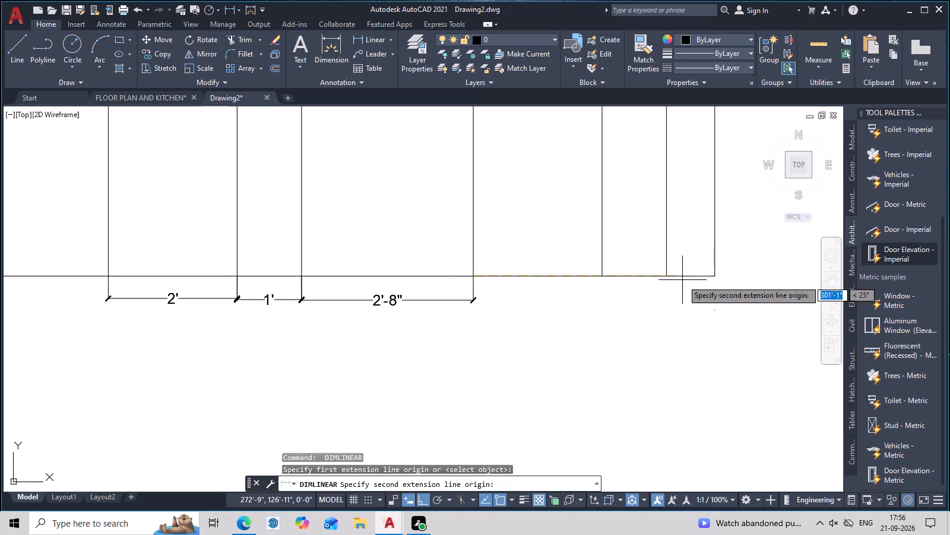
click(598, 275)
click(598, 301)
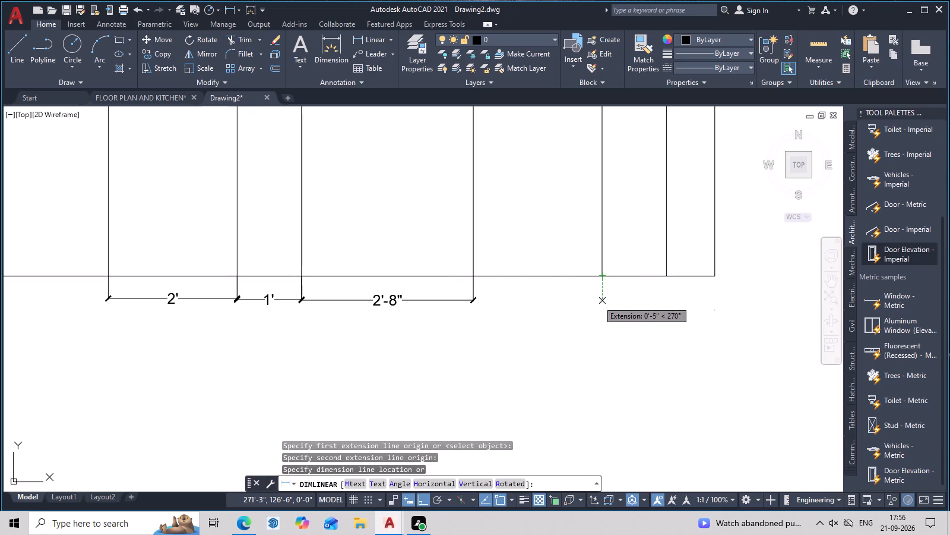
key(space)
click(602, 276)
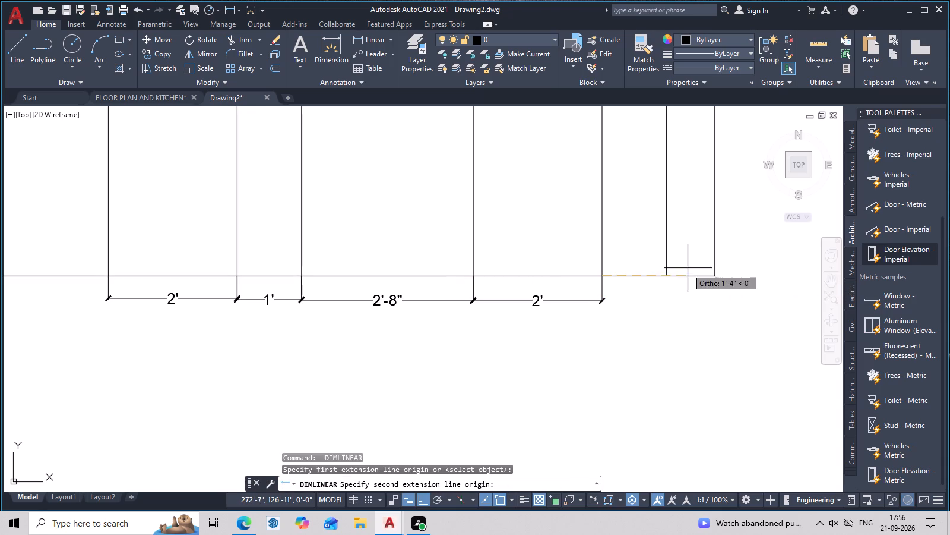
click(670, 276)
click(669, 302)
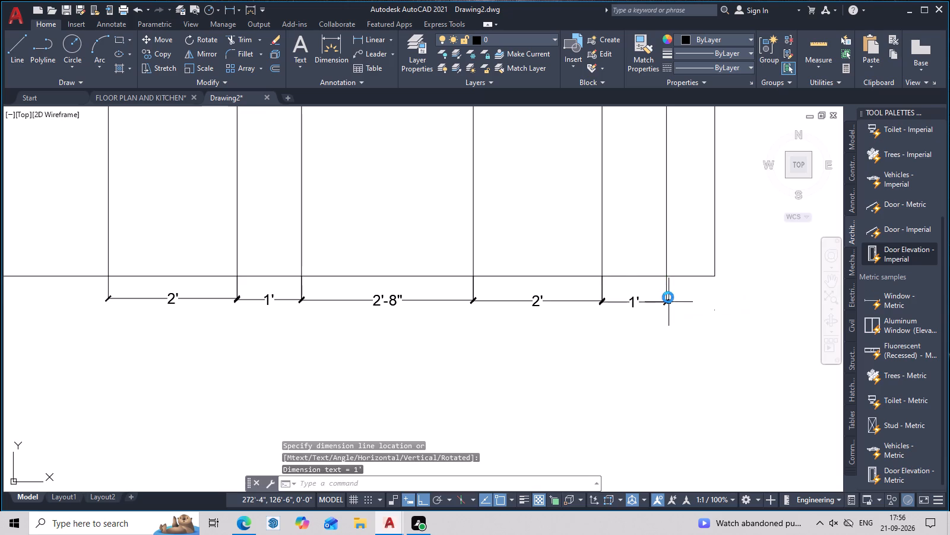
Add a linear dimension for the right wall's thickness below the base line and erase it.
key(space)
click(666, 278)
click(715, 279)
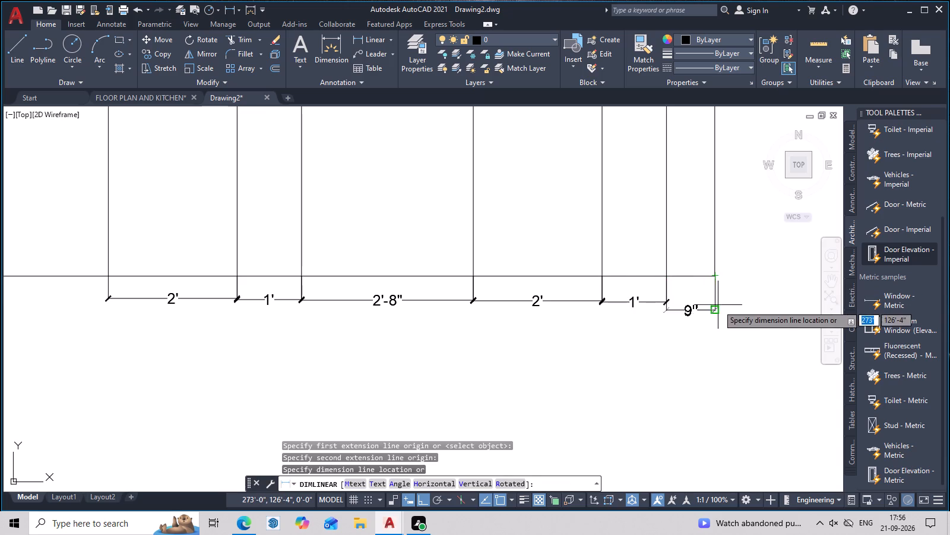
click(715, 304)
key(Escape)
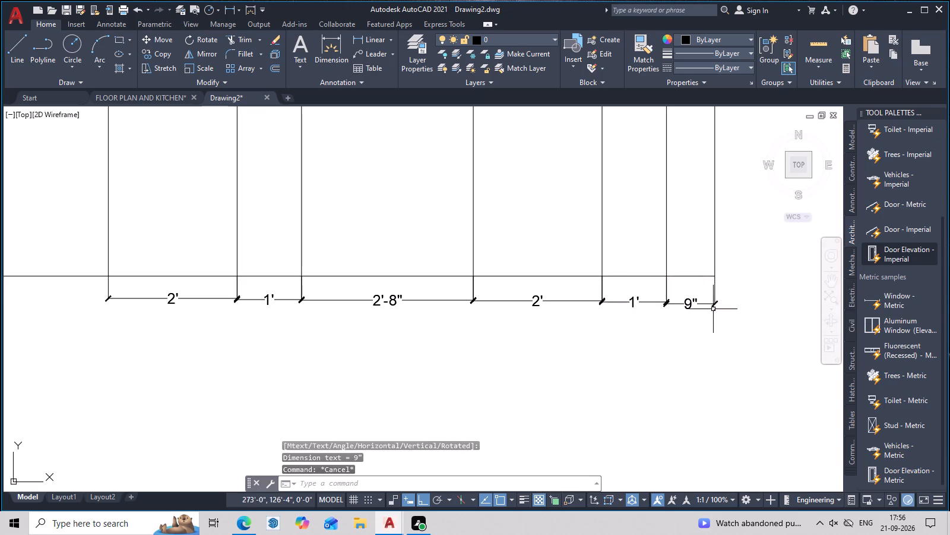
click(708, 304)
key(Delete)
Examine the new elevation's bay widths, comparing the dimensioned divided row with the dimensioned base cabinets.
middle_drag(717, 268, 731, 327)
scroll(730, 322, down, 1)
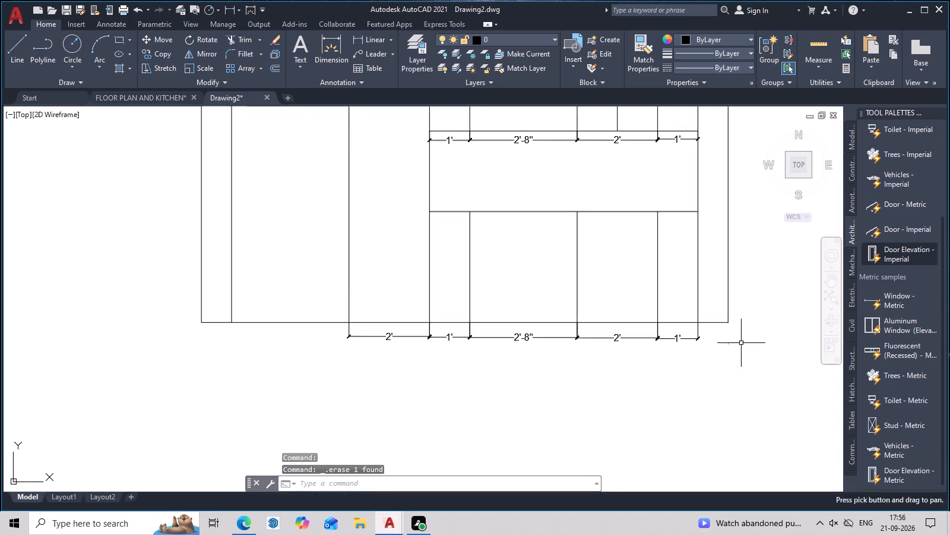
middle_drag(752, 372, 764, 424)
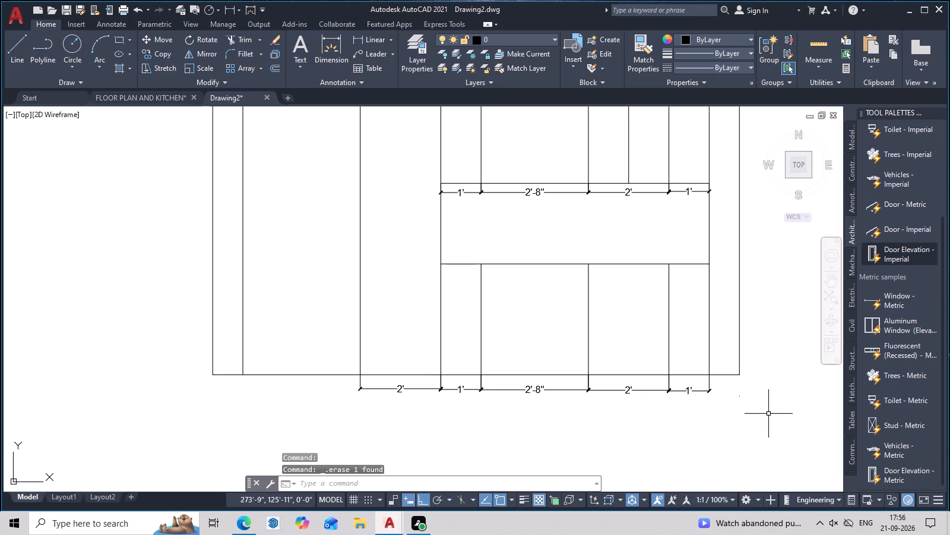
middle_drag(762, 414, 768, 370)
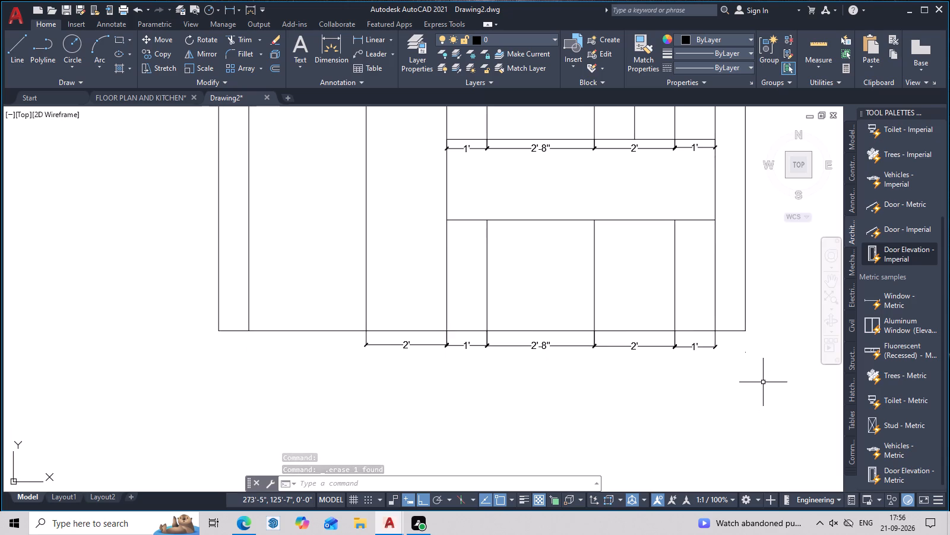
middle_drag(763, 417, 768, 445)
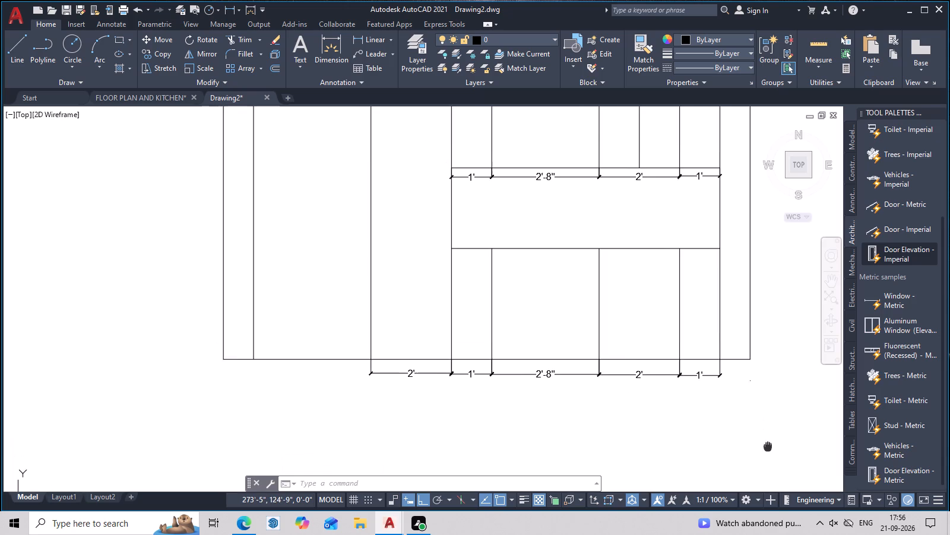
middle_drag(768, 445, 773, 445)
scroll(659, 343, up, 3)
scroll(663, 306, down, 4)
middle_drag(659, 306, 648, 420)
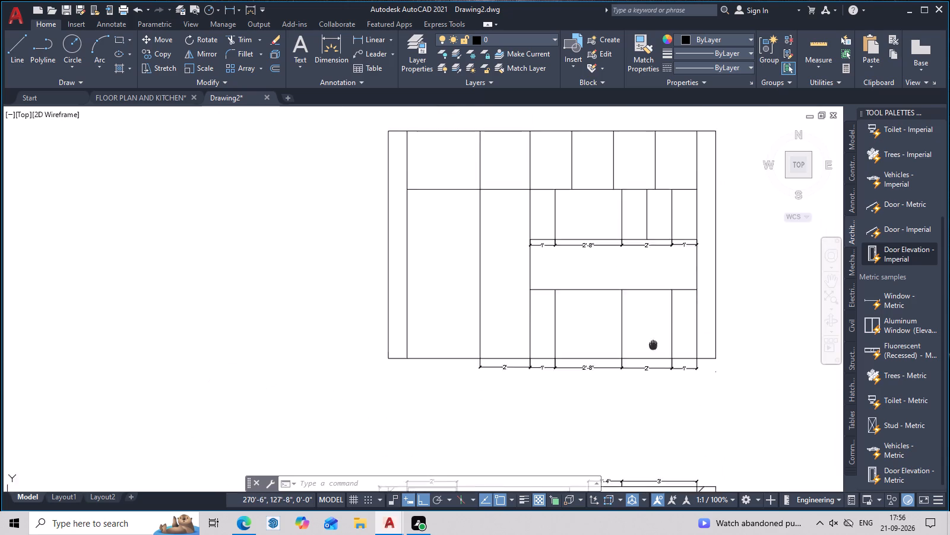
middle_drag(648, 420, 648, 423)
scroll(638, 426, up, 2)
middle_drag(631, 421, 645, 361)
scroll(647, 355, down, 1)
middle_drag(647, 371, 651, 443)
middle_drag(651, 450, 653, 437)
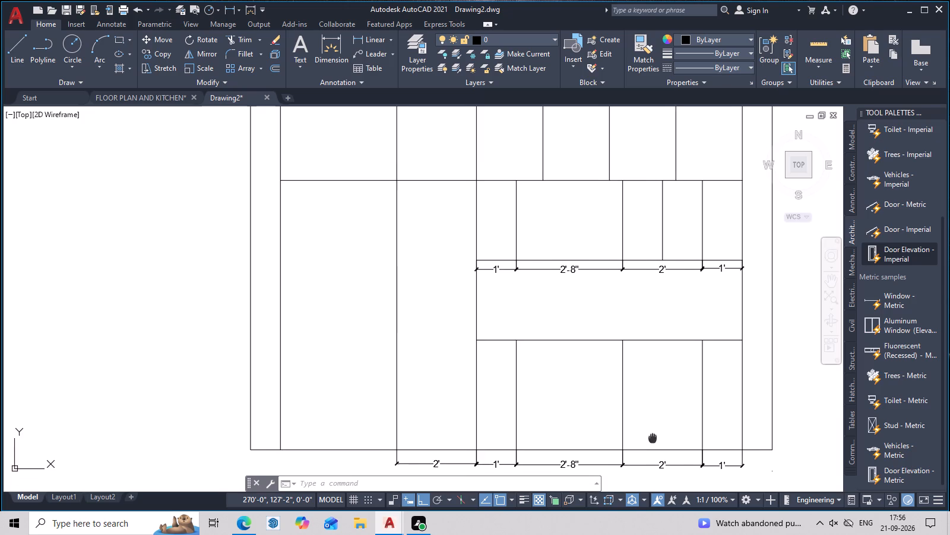
middle_drag(653, 437, 653, 435)
middle_drag(653, 435, 648, 454)
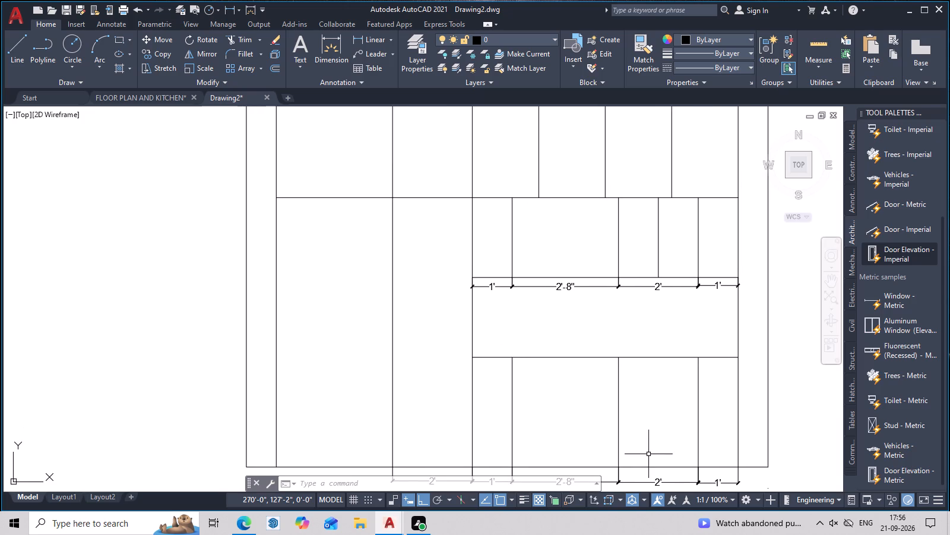
middle_drag(676, 450, 654, 442)
scroll(663, 408, up, 1)
middle_drag(664, 408, 654, 279)
middle_drag(695, 307, 695, 312)
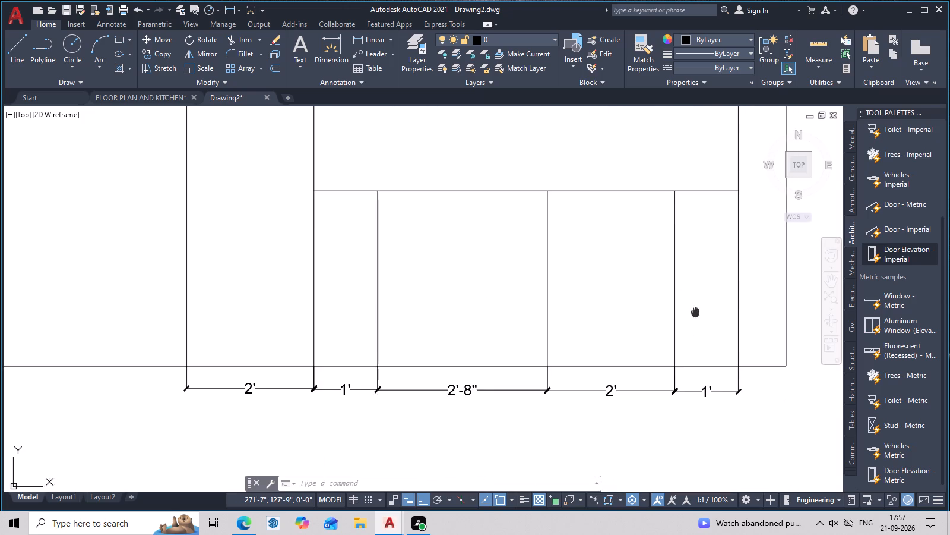
middle_drag(695, 312, 692, 385)
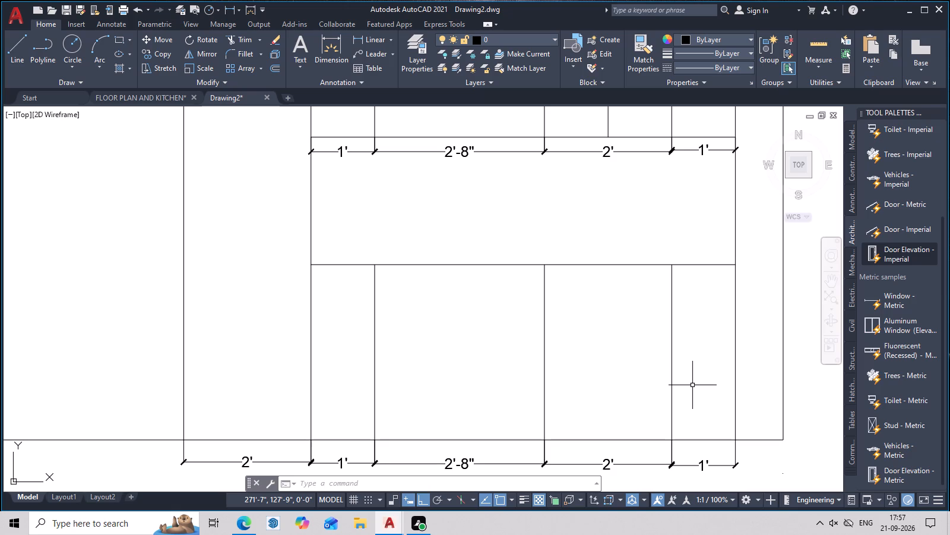
middle_drag(647, 411, 657, 312)
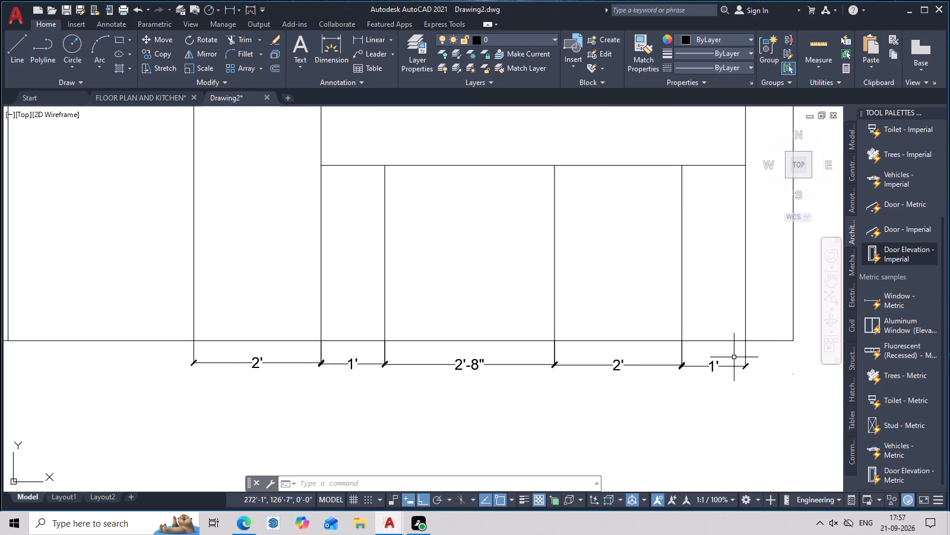
Erase all the width dimensions below the new elevation's base line.
drag(780, 366, 343, 392)
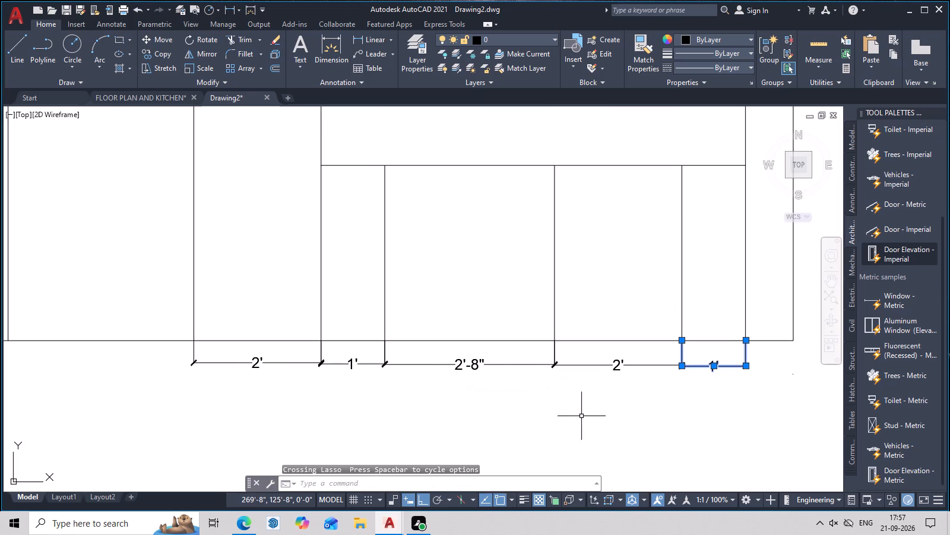
key(Delete)
drag(738, 363, 318, 361)
key(Delete)
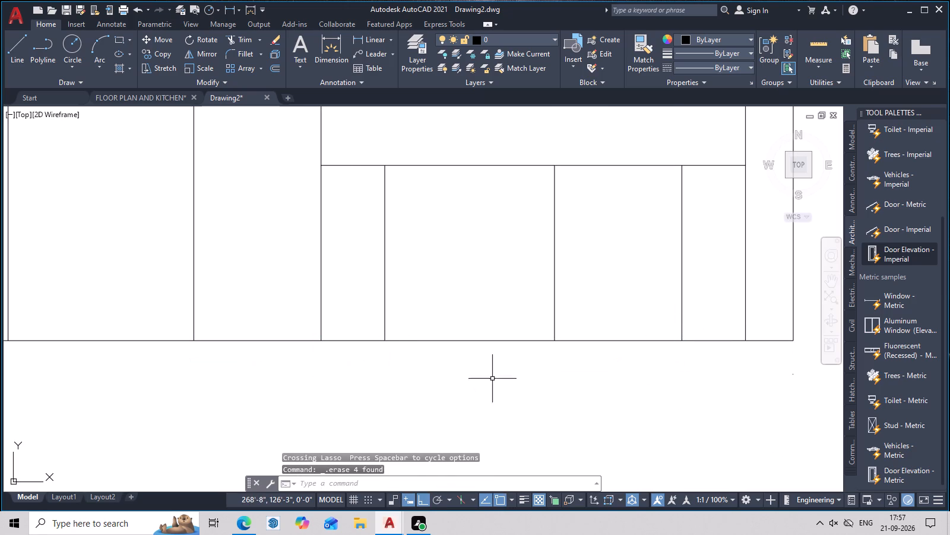
Erase the three vertical dividers inside the new elevation's base cabinet row.
middle_drag(397, 374, 582, 427)
scroll(585, 382, down, 2)
middle_drag(610, 386, 489, 394)
scroll(570, 396, up, 1)
drag(607, 339, 372, 341)
key(Delete)
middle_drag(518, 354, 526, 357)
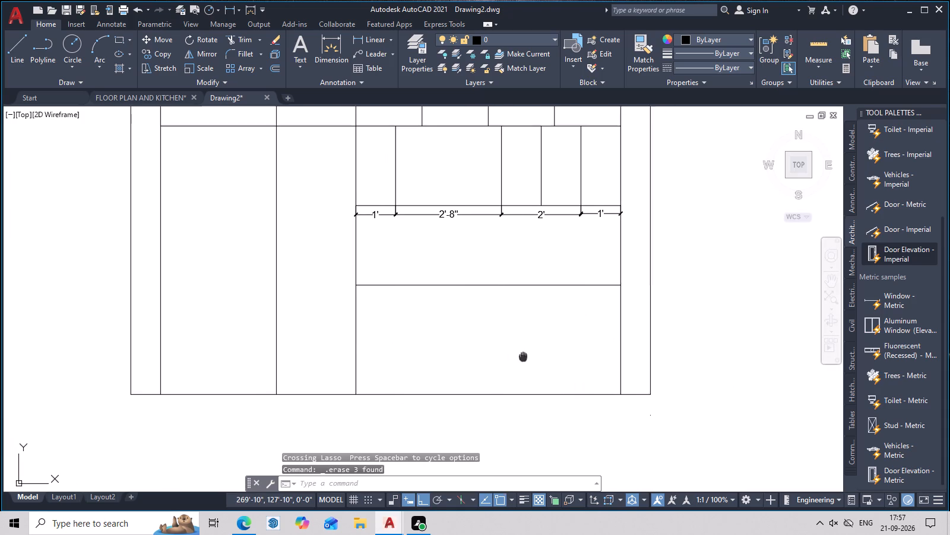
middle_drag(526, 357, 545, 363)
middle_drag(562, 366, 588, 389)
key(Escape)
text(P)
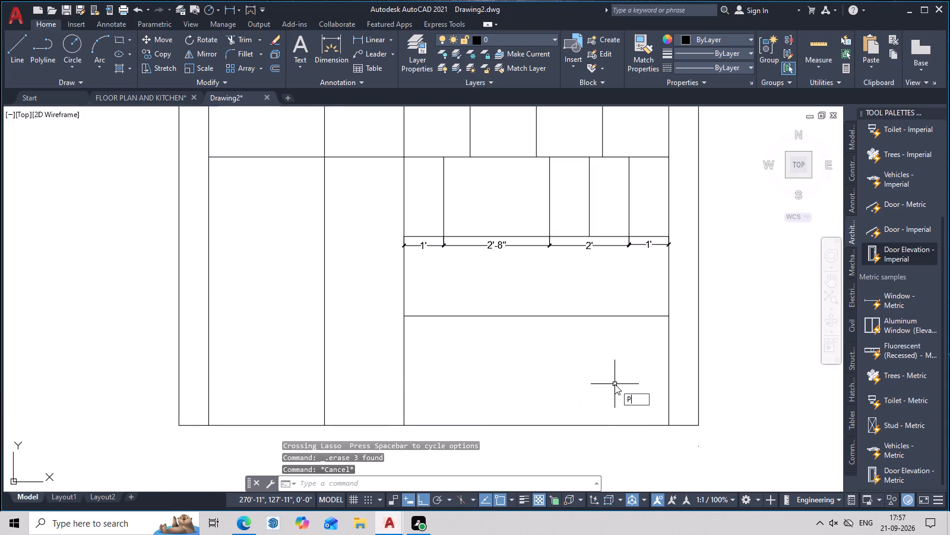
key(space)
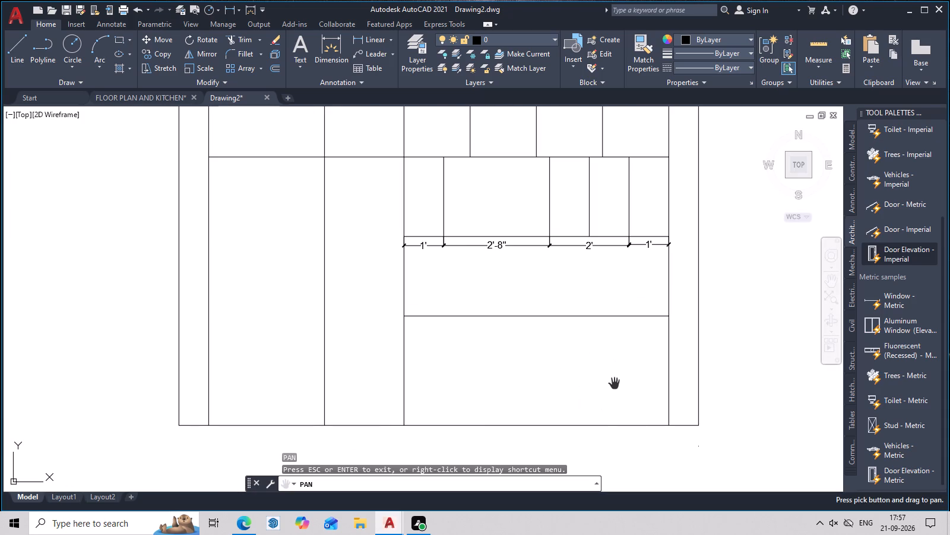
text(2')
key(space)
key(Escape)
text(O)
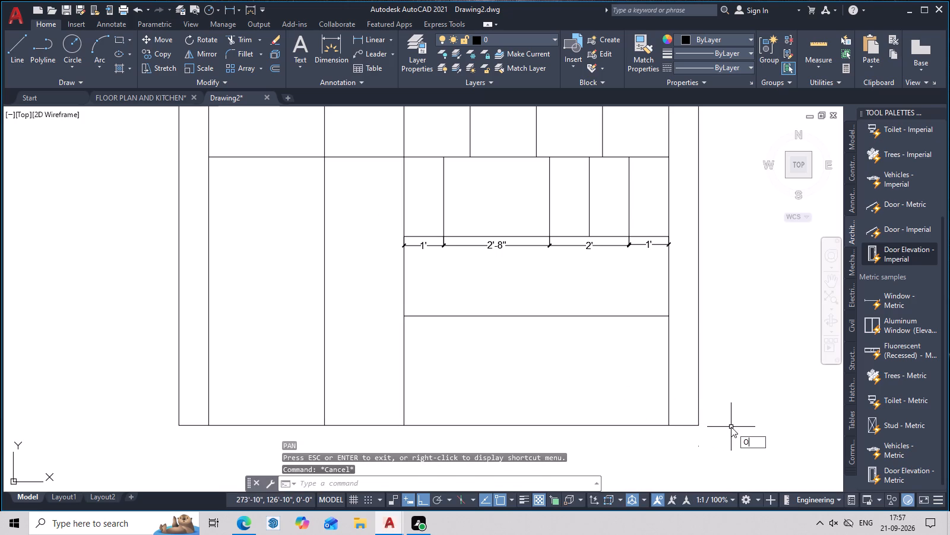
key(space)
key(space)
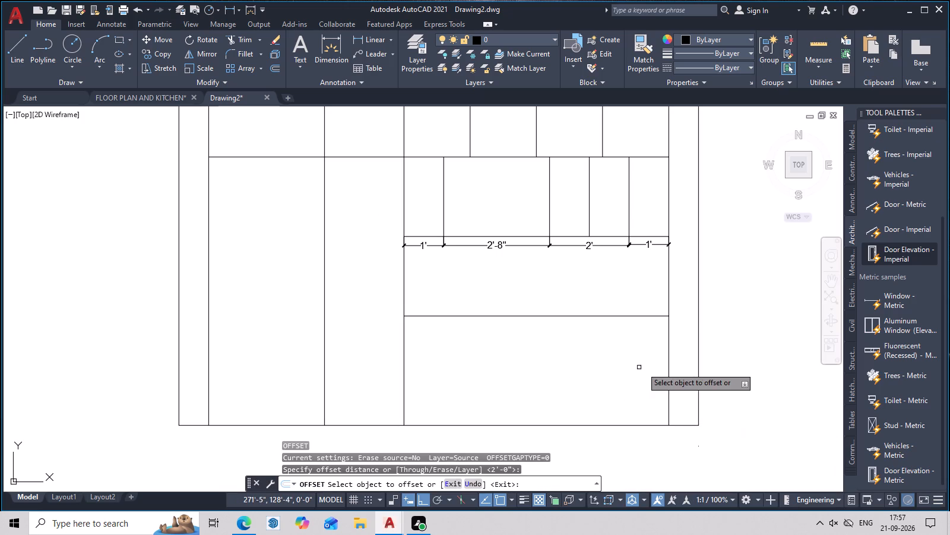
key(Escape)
Break the right wall's inner vertical line at the corner where it meets the base cabinets' top line.
text(BR)
click(746, 402)
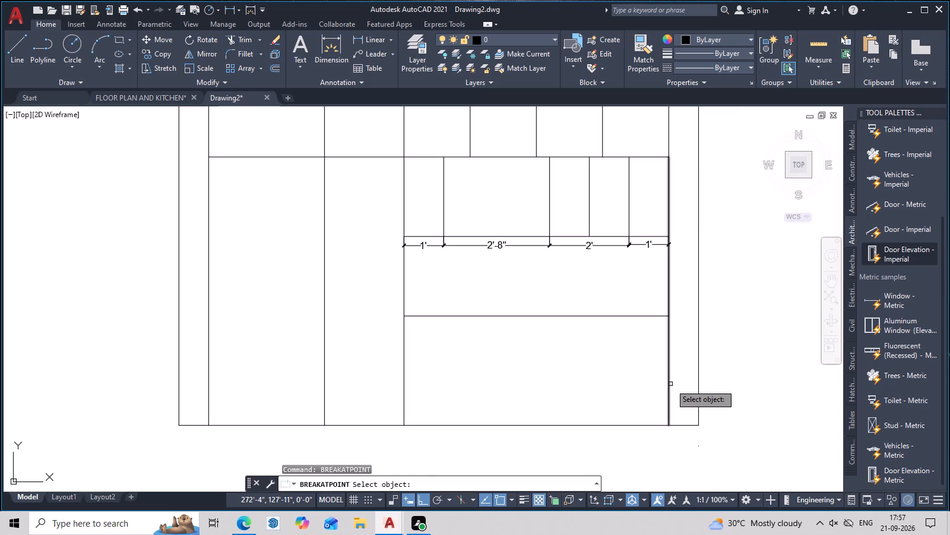
click(669, 385)
click(667, 317)
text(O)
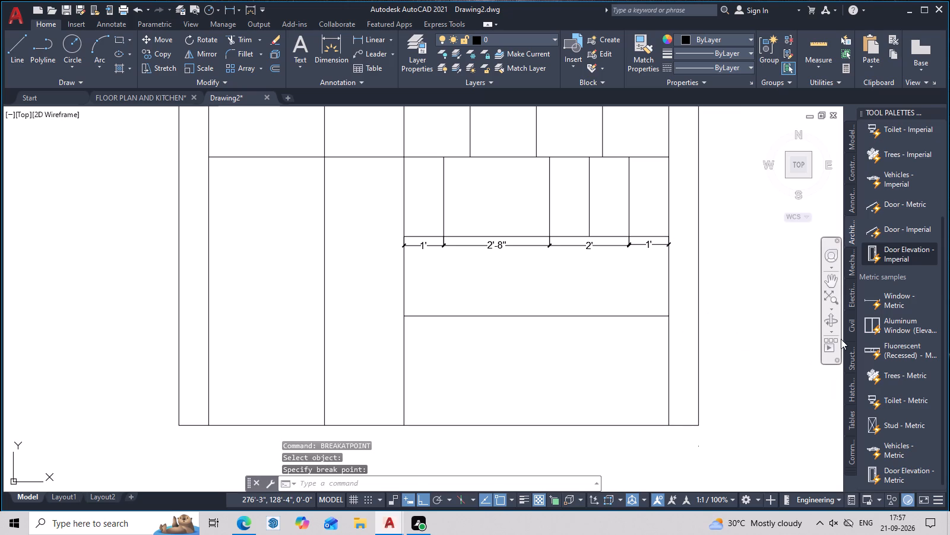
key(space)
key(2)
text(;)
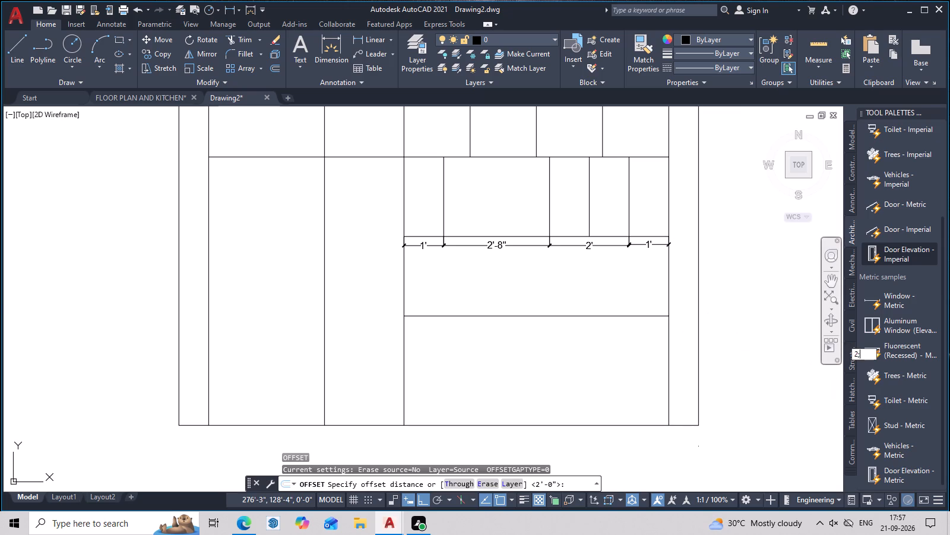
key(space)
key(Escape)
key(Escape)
Offset the base cabinets' right edge line 2' inward to create a new vertical divider.
text(O 2)
text(')
key(space)
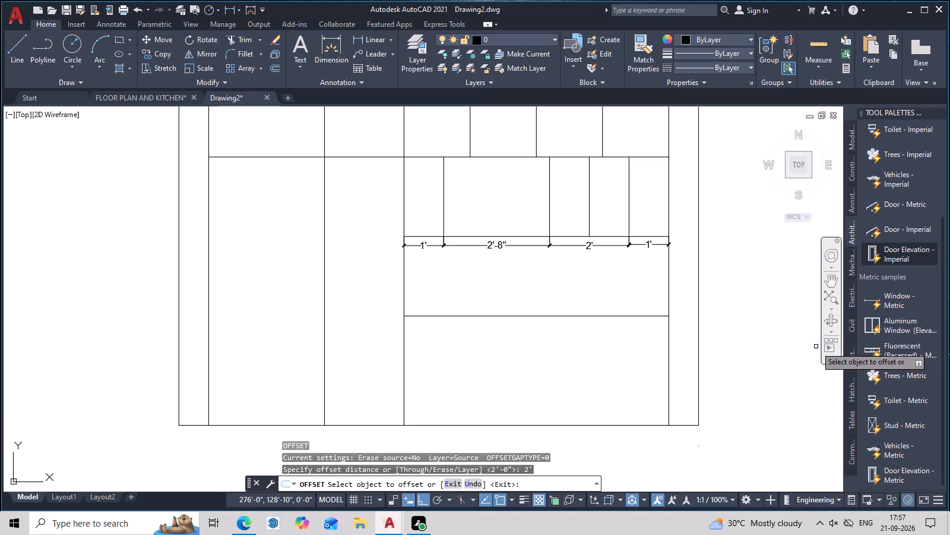
click(668, 366)
click(585, 366)
middle_drag(626, 373, 655, 375)
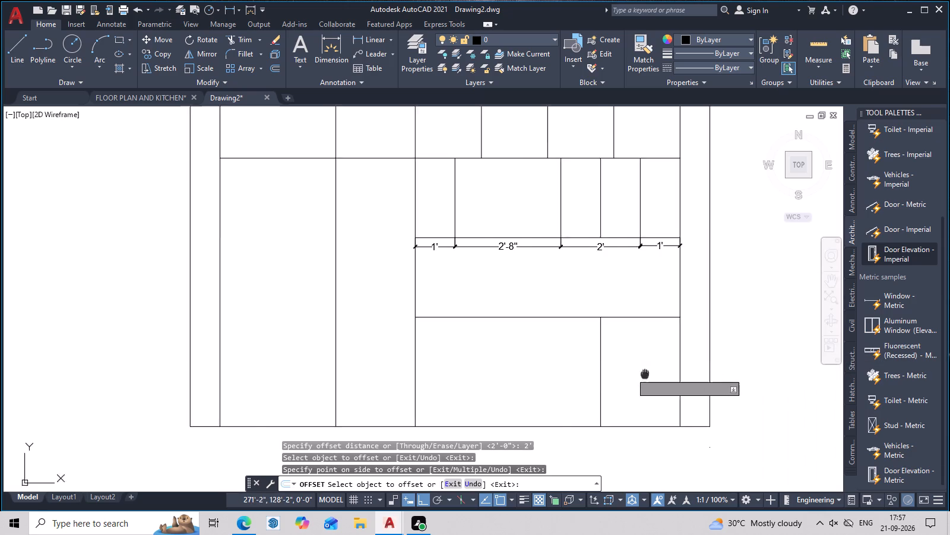
middle_drag(655, 375, 723, 376)
text(OP)
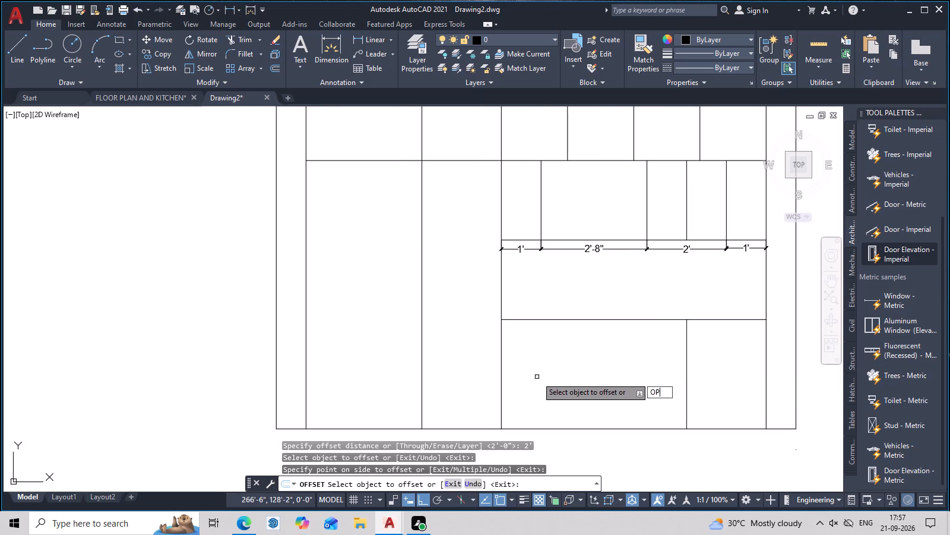
Restore the 2D model space uniform background to its default color and apply the display options.
key(space)
key(Escape)
key(Escape)
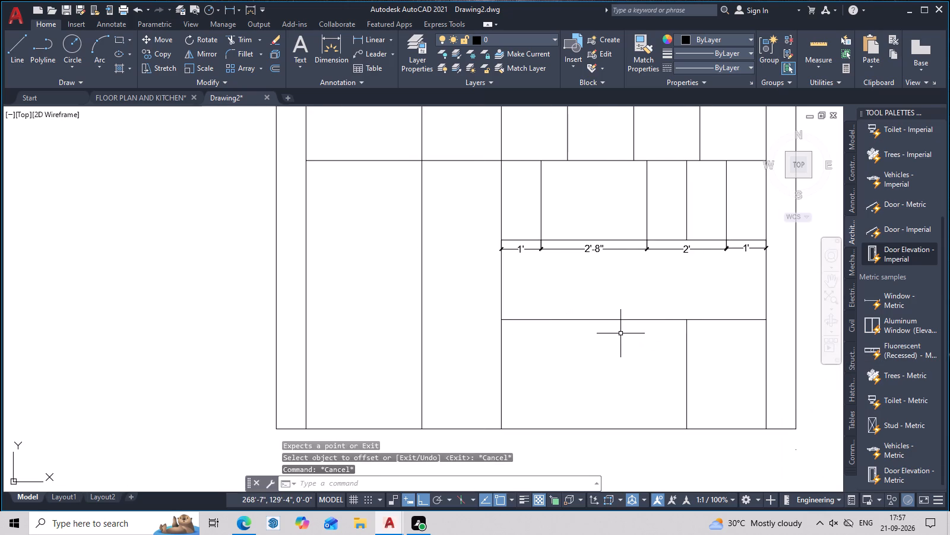
key(Escape)
text(OP)
key(space)
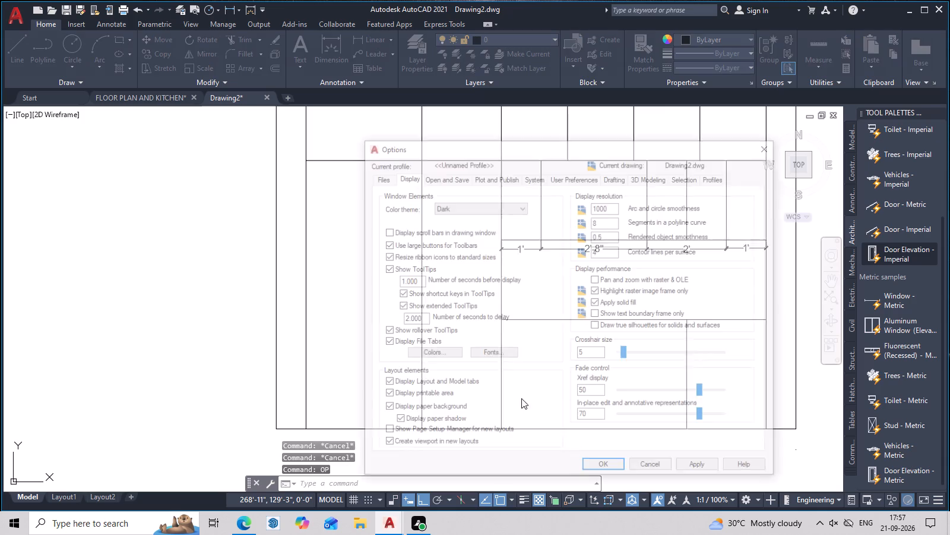
click(442, 355)
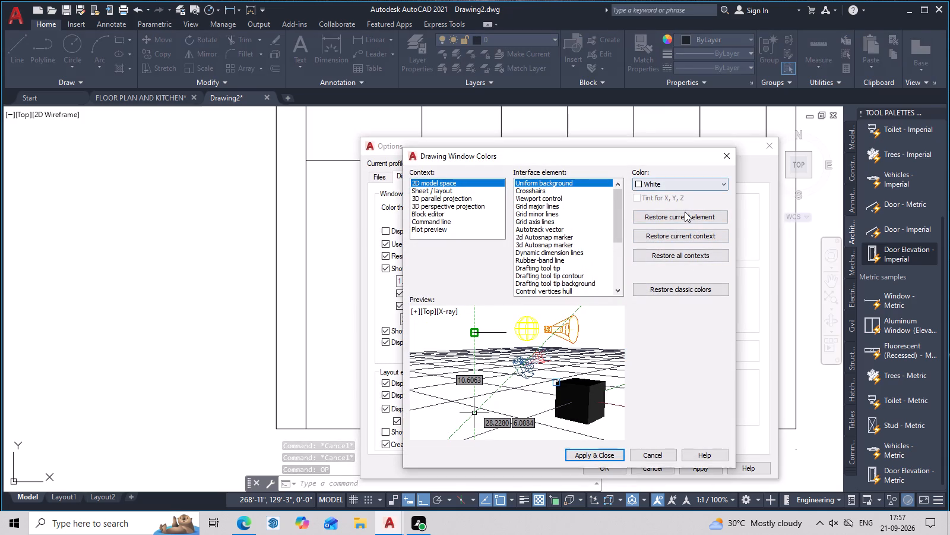
click(685, 221)
click(598, 457)
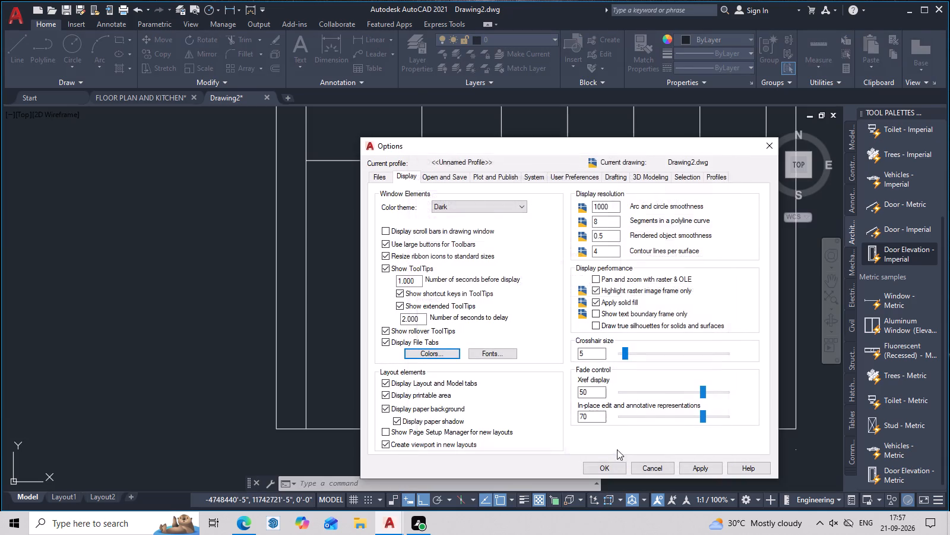
click(615, 467)
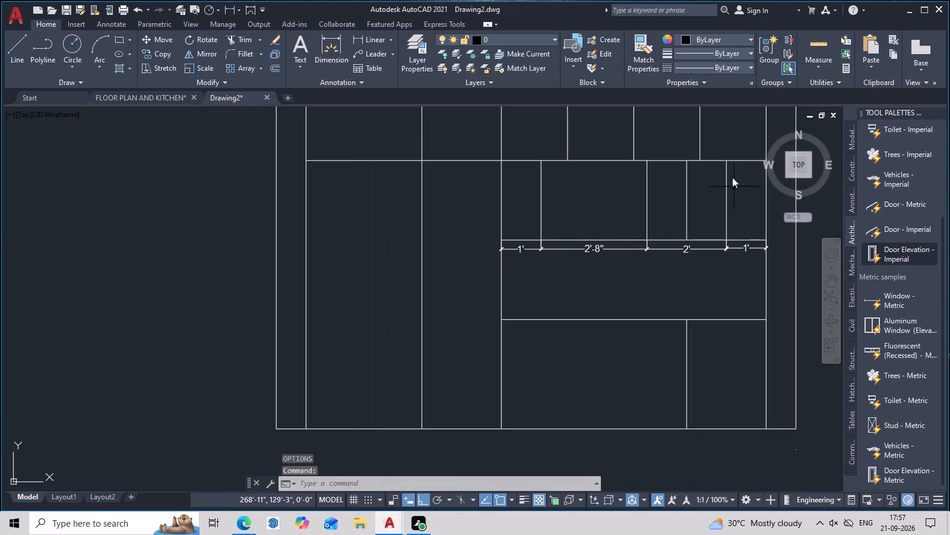
Turn on the grid display in the drawing.
middle_drag(667, 248, 628, 300)
key(F7)
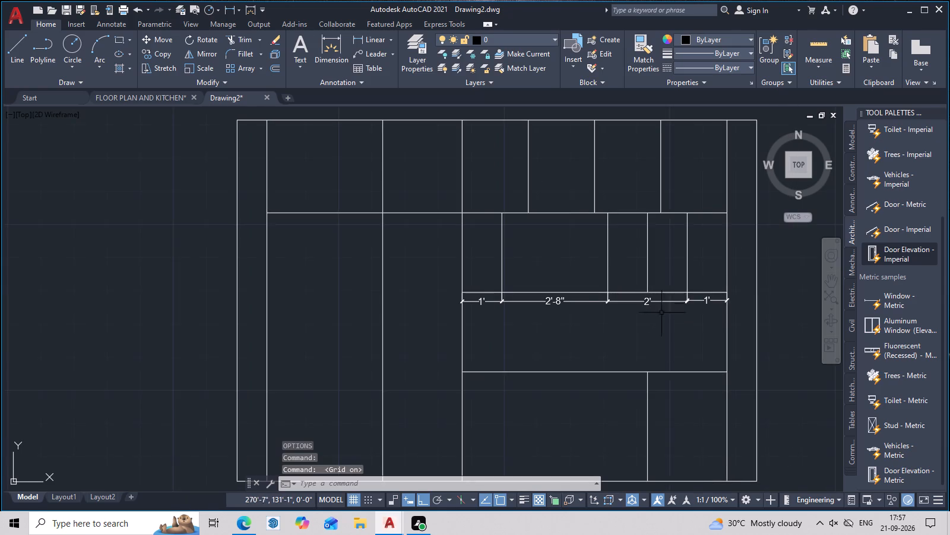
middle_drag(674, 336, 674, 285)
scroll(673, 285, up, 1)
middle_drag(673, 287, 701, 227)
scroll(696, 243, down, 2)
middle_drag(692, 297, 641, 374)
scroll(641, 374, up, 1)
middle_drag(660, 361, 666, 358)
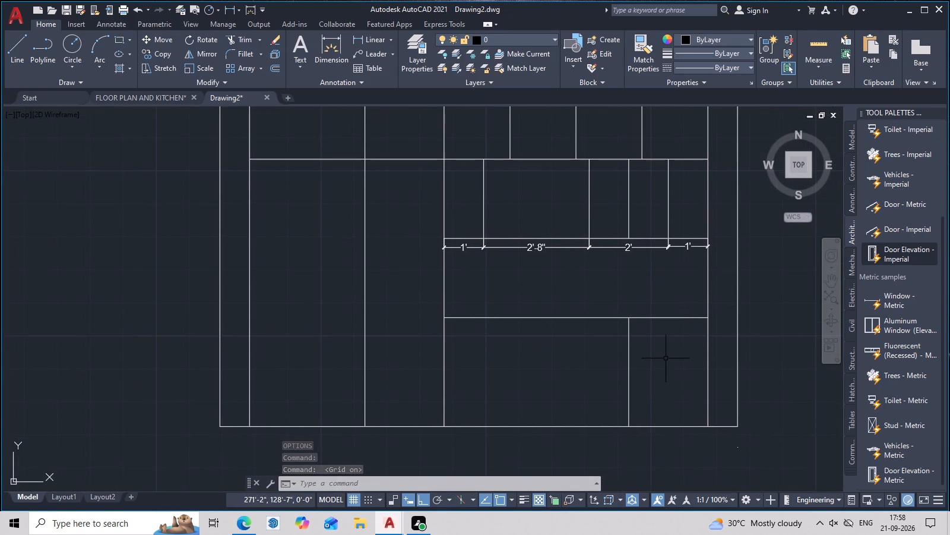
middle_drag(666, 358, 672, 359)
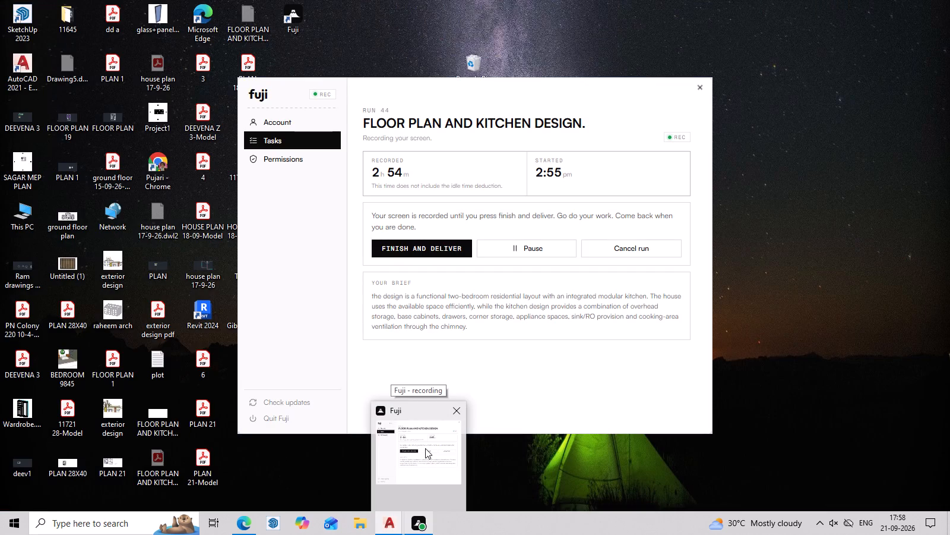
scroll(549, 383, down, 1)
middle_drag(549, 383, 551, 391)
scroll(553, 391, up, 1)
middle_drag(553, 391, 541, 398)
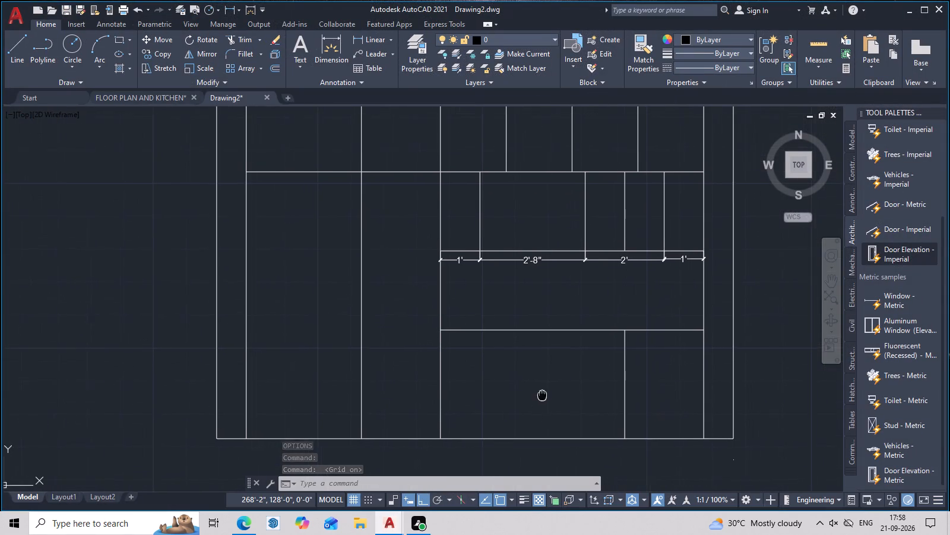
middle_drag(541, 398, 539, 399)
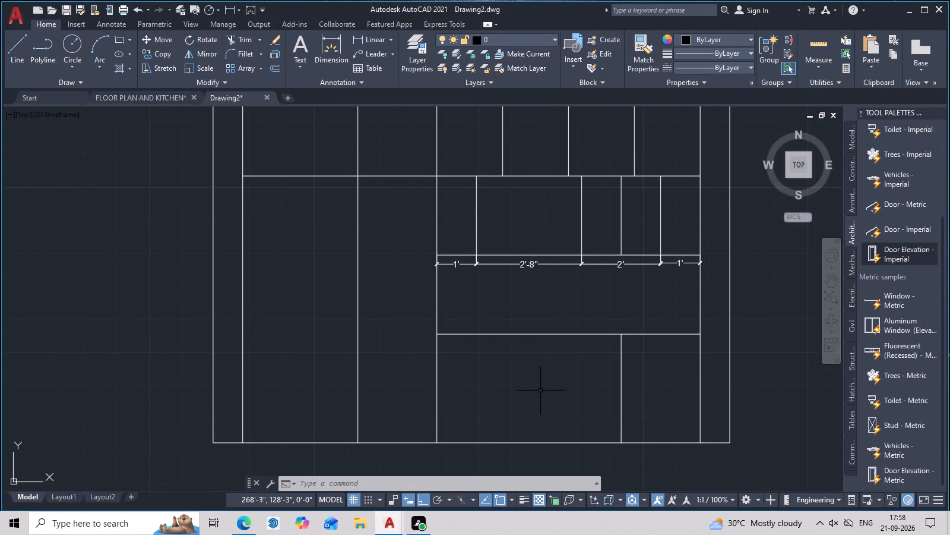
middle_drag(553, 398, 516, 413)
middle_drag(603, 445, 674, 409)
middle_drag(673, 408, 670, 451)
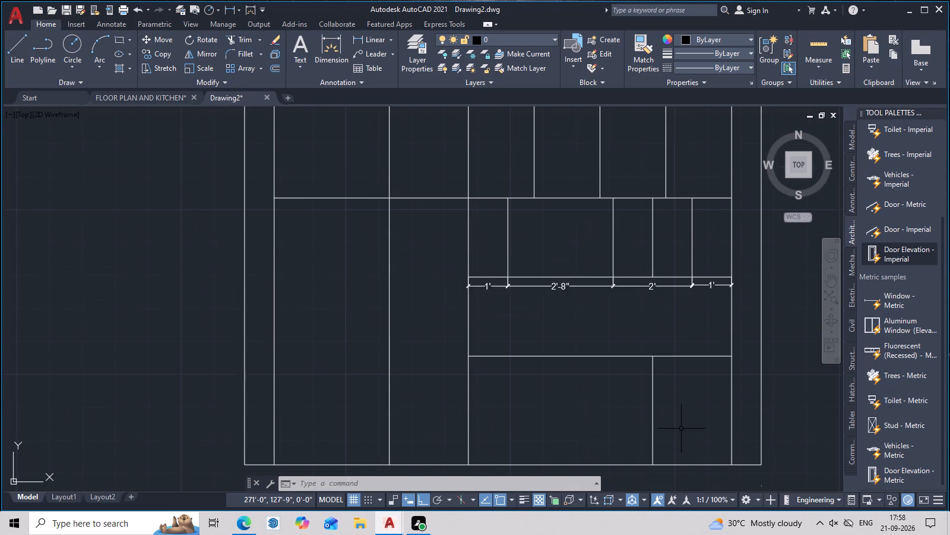
Offset the new base cabinet divider 1'1" to its left to add a second vertical divider.
key(o)
key(space)
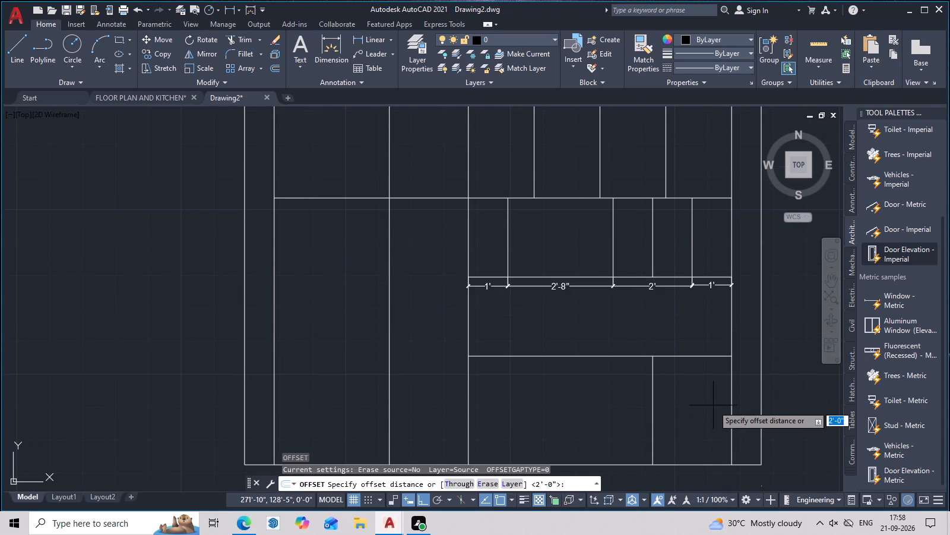
text(1'1")
key(space)
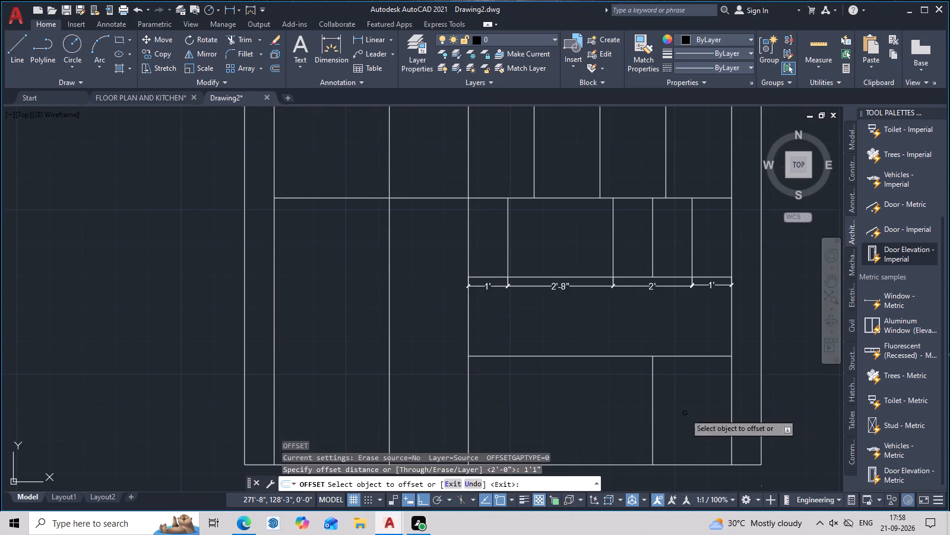
click(651, 398)
click(601, 398)
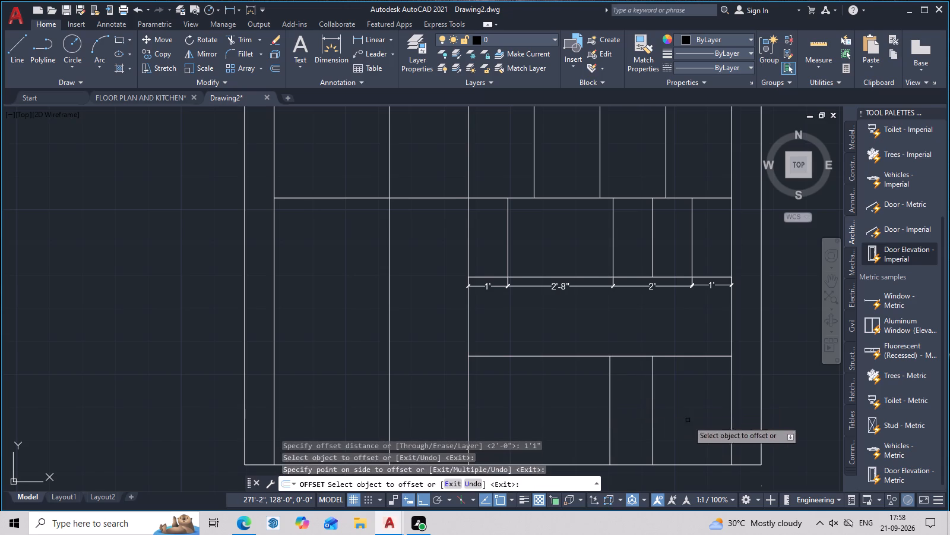
middle_drag(688, 420, 742, 430)
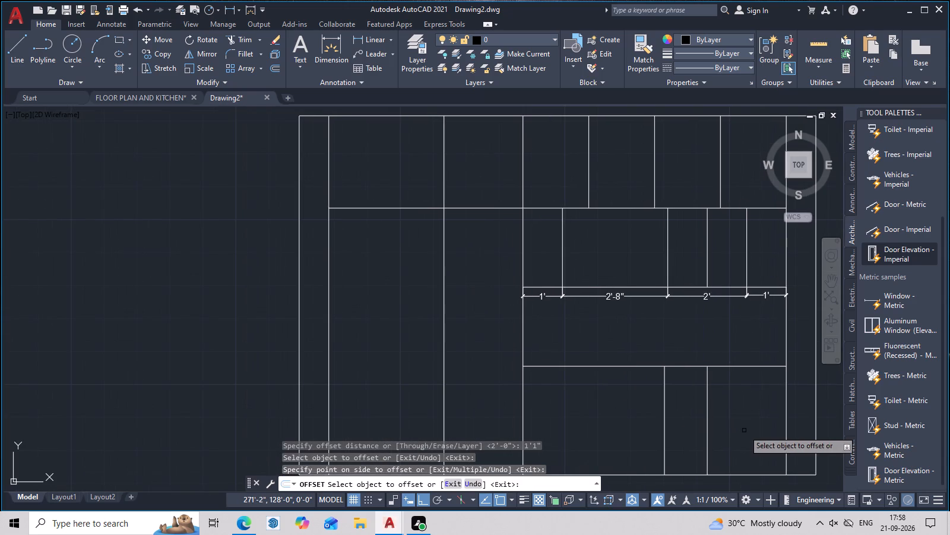
key(Escape)
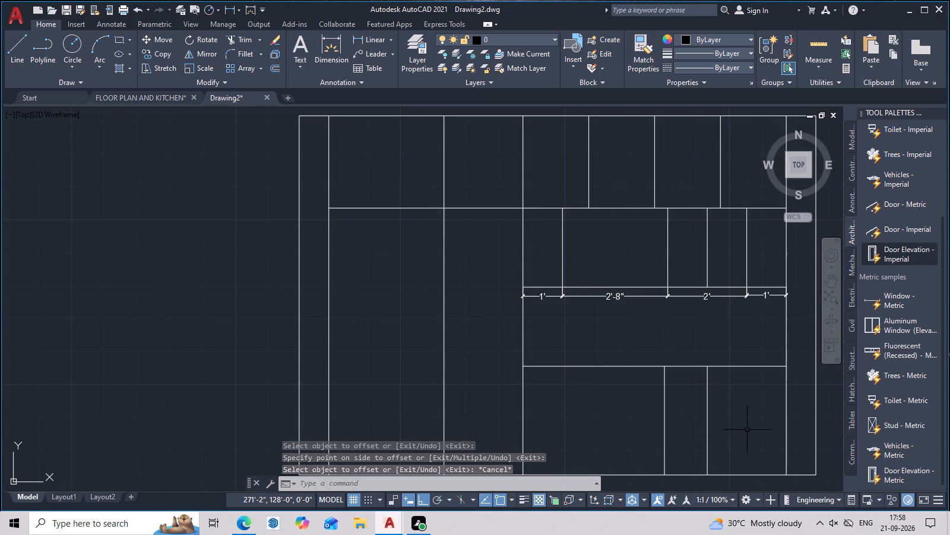
Offset the second base cabinet divider 2'6" to its left to add a third vertical divider.
key(o)
key(space)
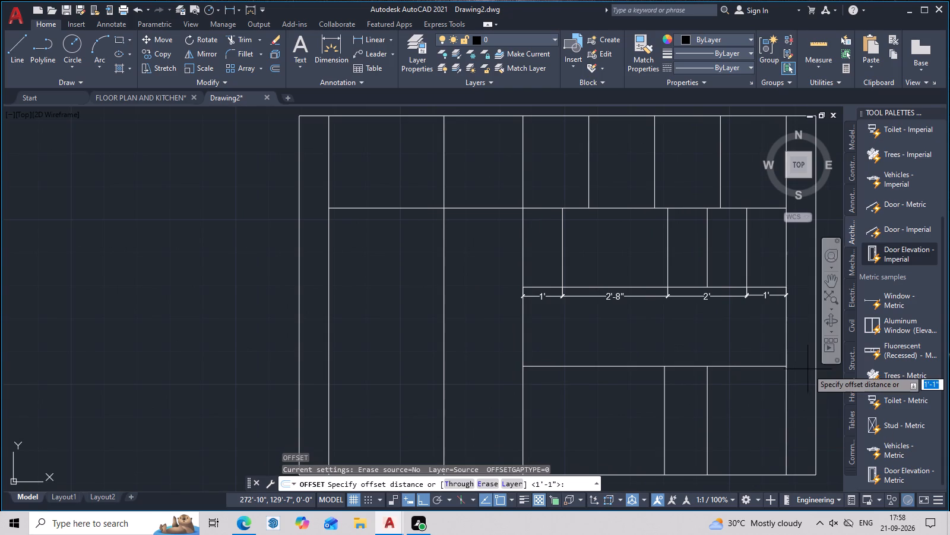
key(2)
text('6)
key(shift+quotedbl)
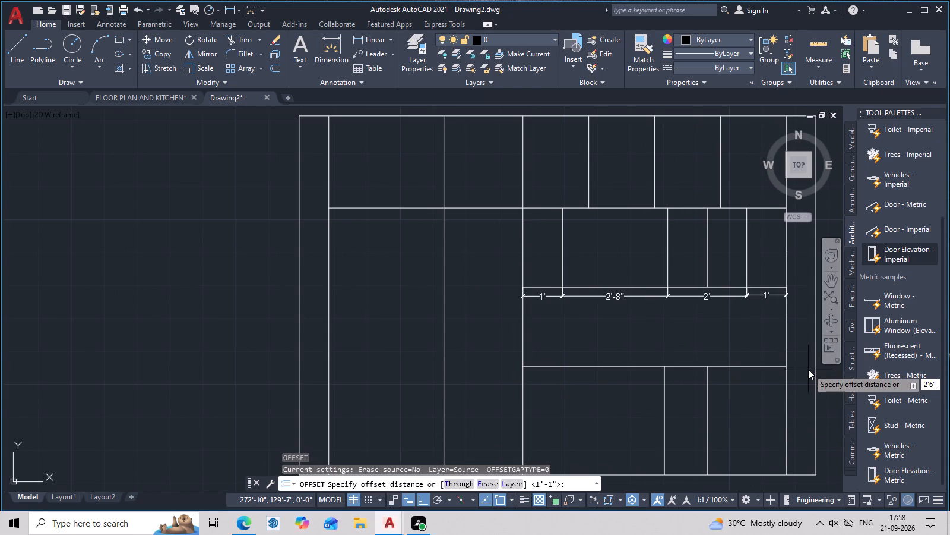
key(space)
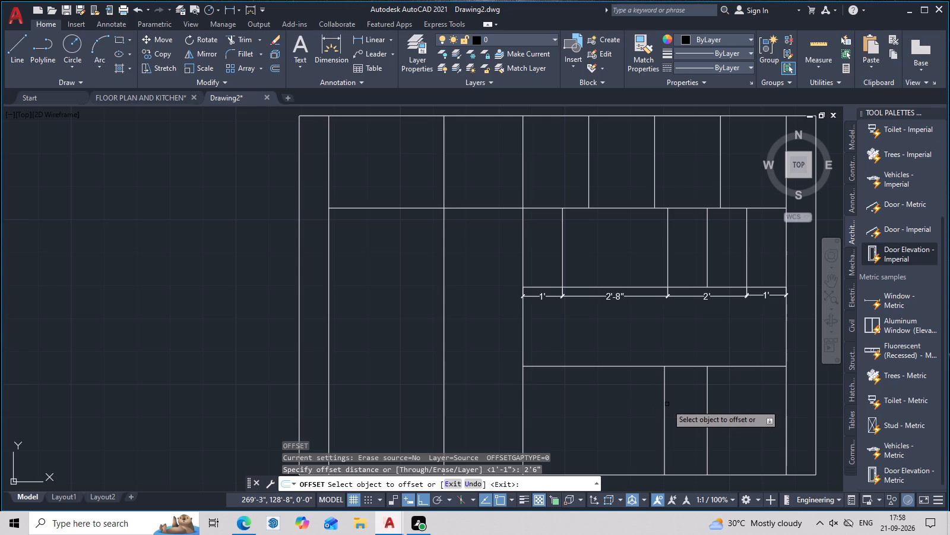
click(664, 406)
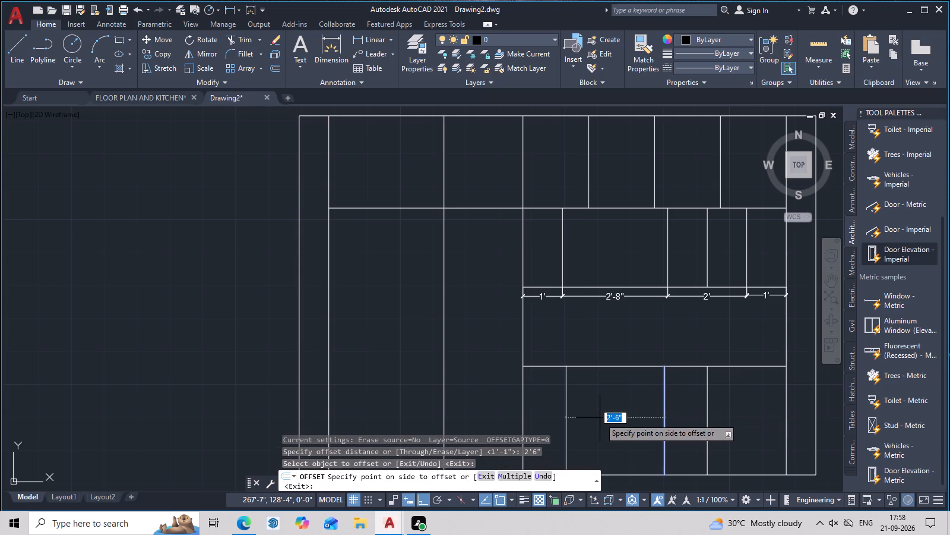
click(600, 418)
Examine the redivided base cabinet row in relation to the rest of the new elevation.
middle_drag(635, 414, 767, 398)
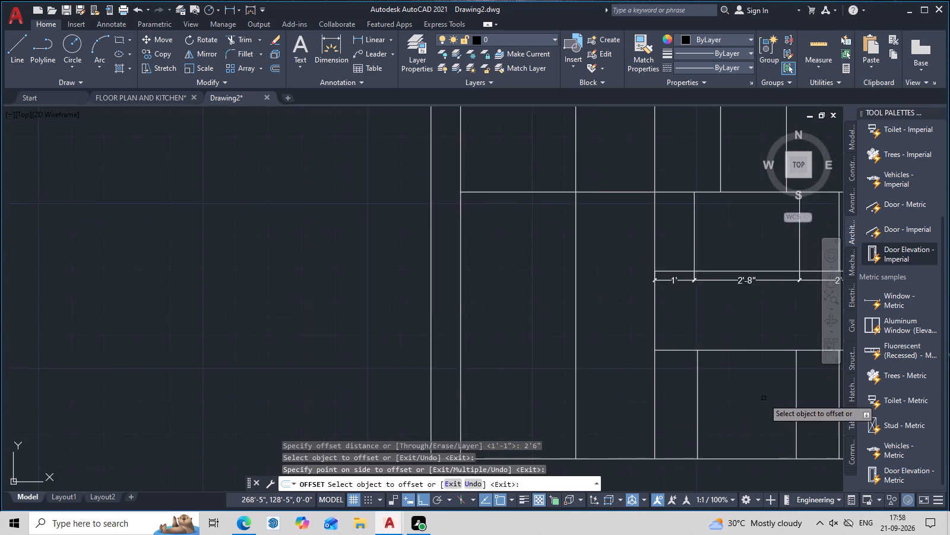
scroll(762, 398, down, 2)
middle_drag(762, 398, 762, 418)
middle_drag(762, 417, 754, 360)
middle_drag(747, 364, 721, 366)
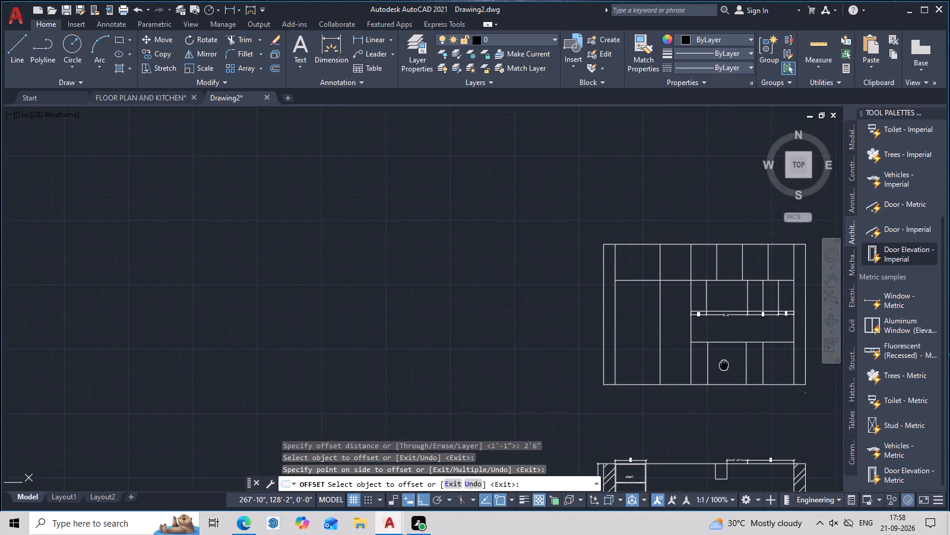
middle_drag(721, 366, 720, 366)
scroll(711, 368, up, 2)
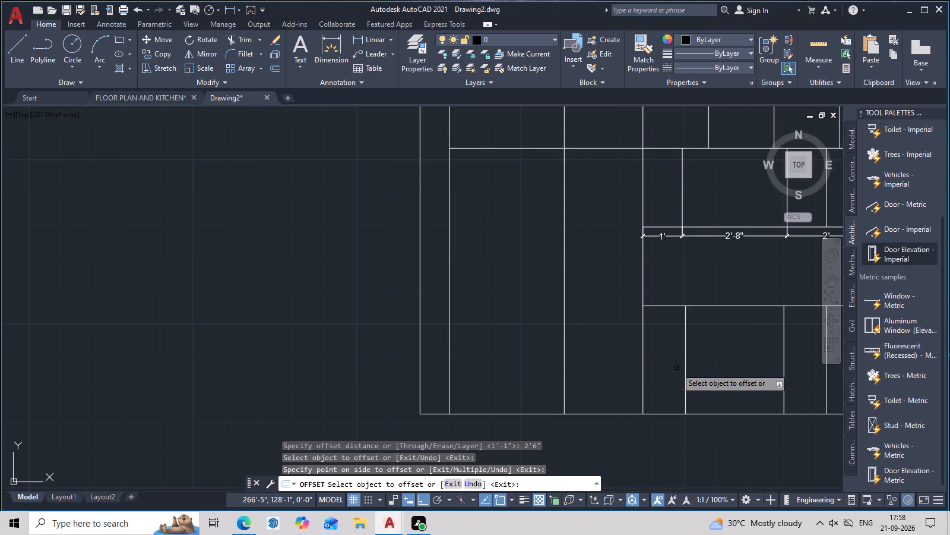
middle_drag(676, 367, 668, 335)
scroll(667, 335, down, 1)
middle_drag(666, 335, 647, 364)
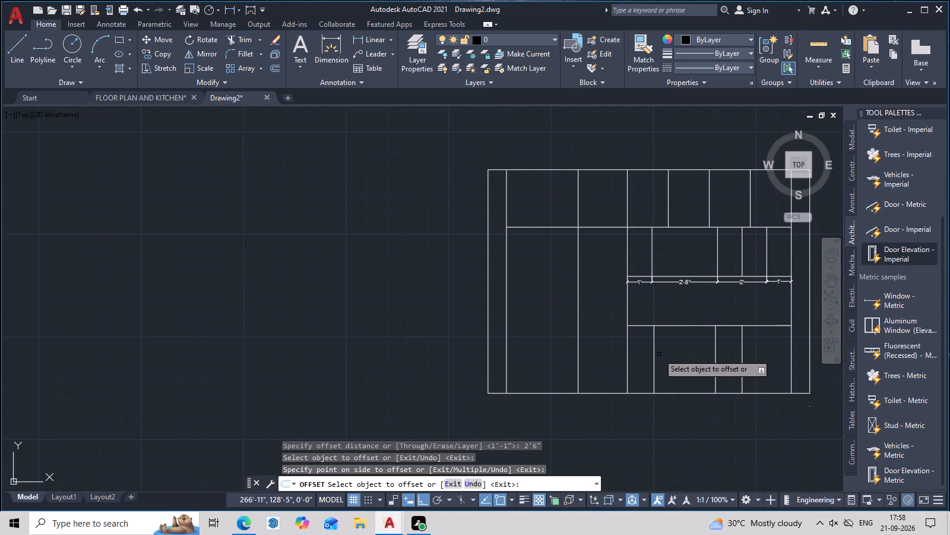
middle_drag(658, 354, 674, 392)
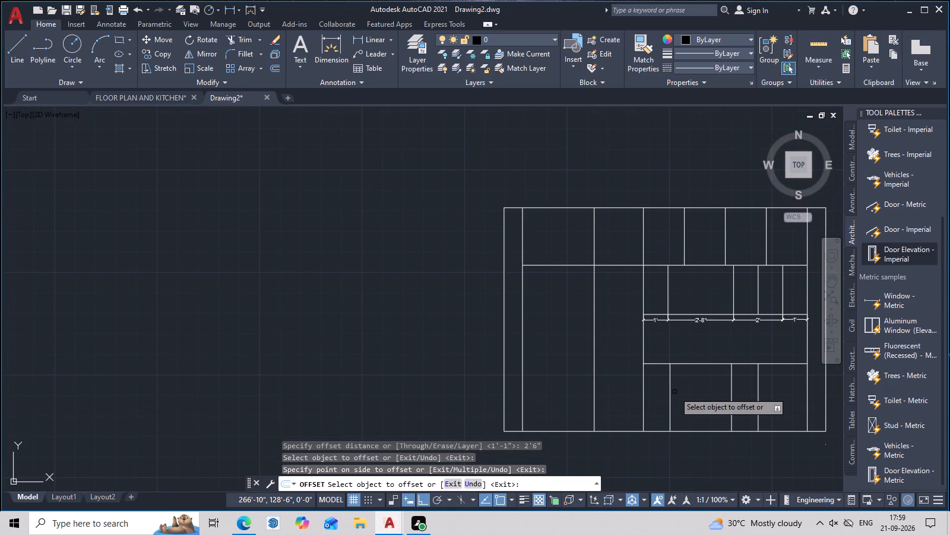
middle_drag(677, 388, 693, 344)
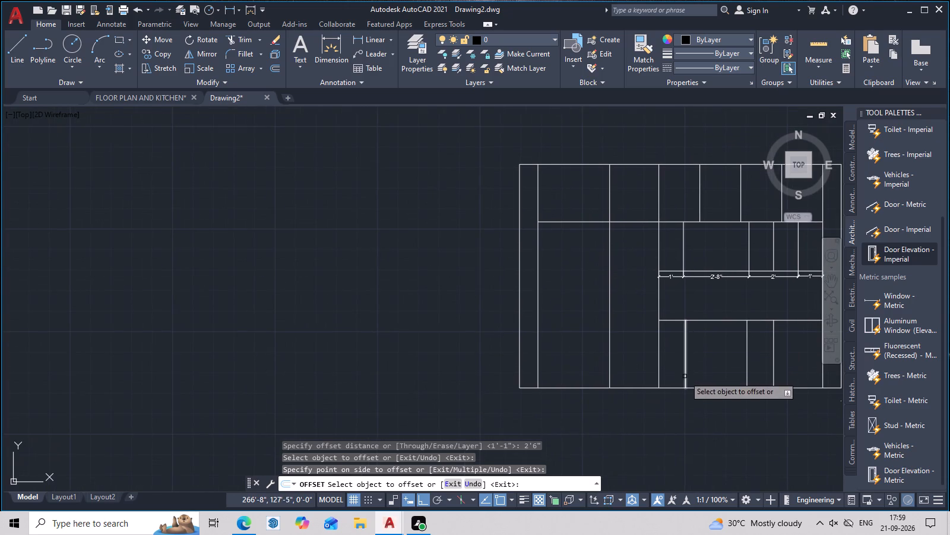
middle_drag(685, 378, 594, 388)
scroll(612, 385, up, 1)
middle_drag(648, 389, 609, 404)
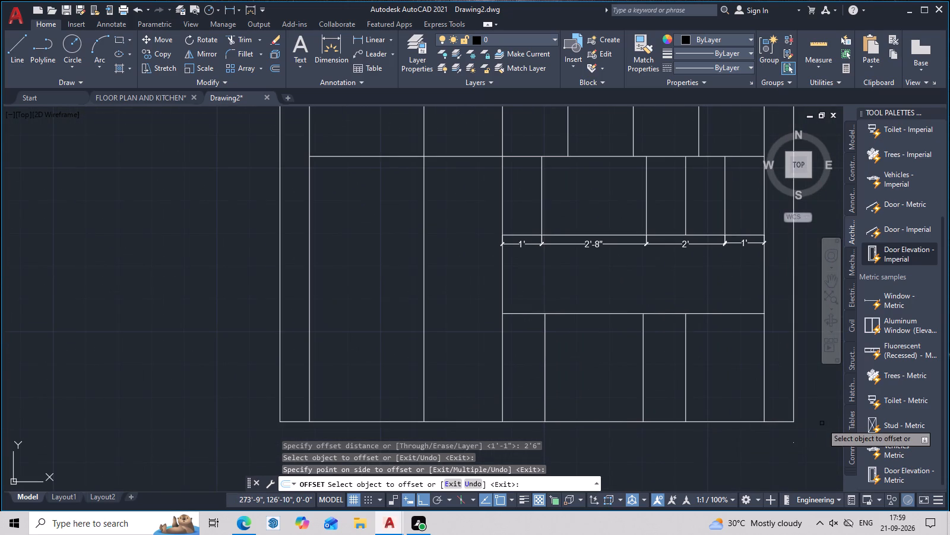
Add a linear dimension below the base line for the width of the rightmost base cabinet section.
text(DLI)
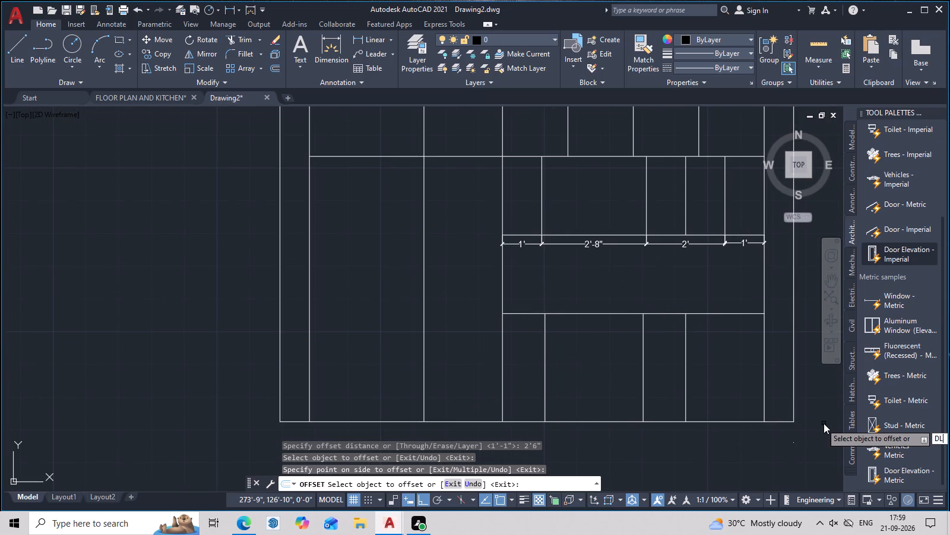
key(space)
scroll(791, 418, up, 3)
key(Escape)
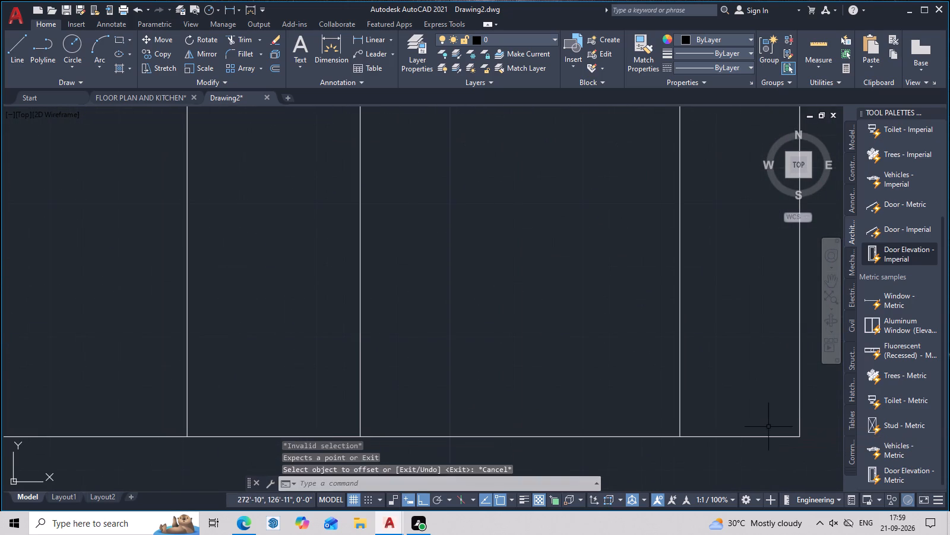
key(Escape)
key(d)
text(LI)
key(space)
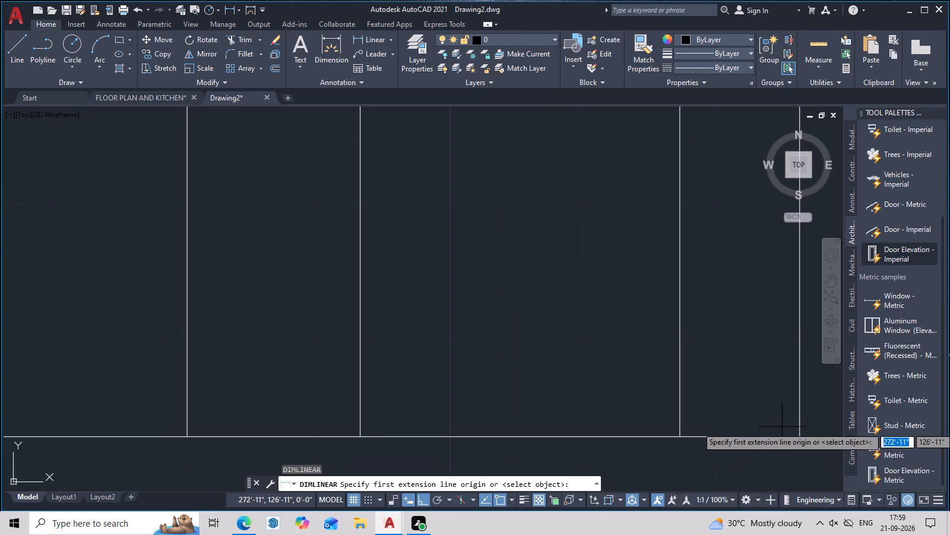
click(682, 438)
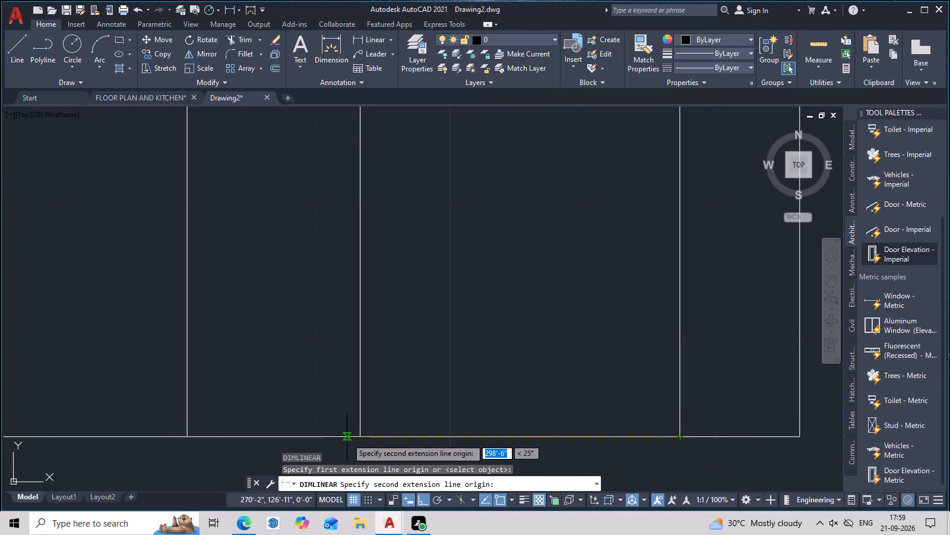
click(357, 434)
middle_drag(375, 432, 396, 358)
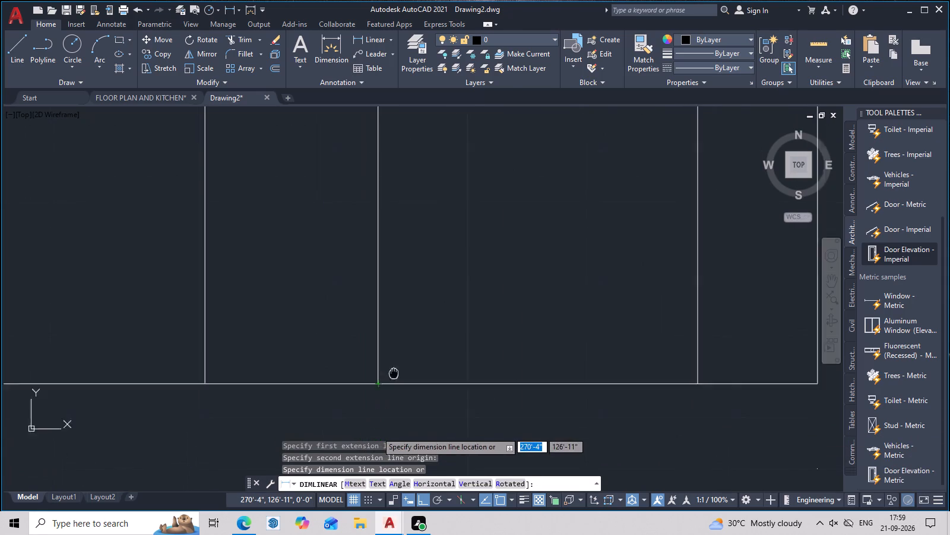
middle_drag(396, 358, 400, 323)
click(395, 355)
Dimension the width of the adjacent base cabinet section, aligned with the first dimension below the base line.
key(space)
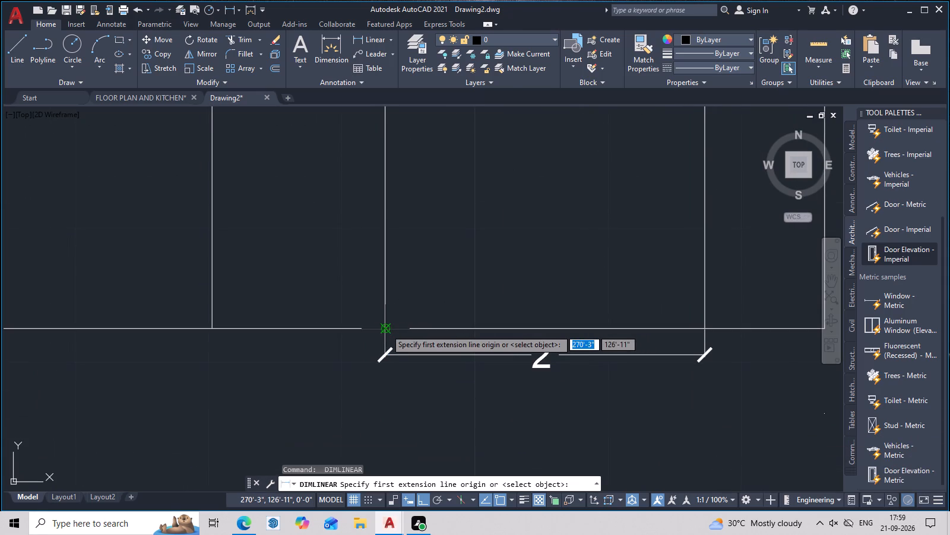
click(386, 329)
click(213, 325)
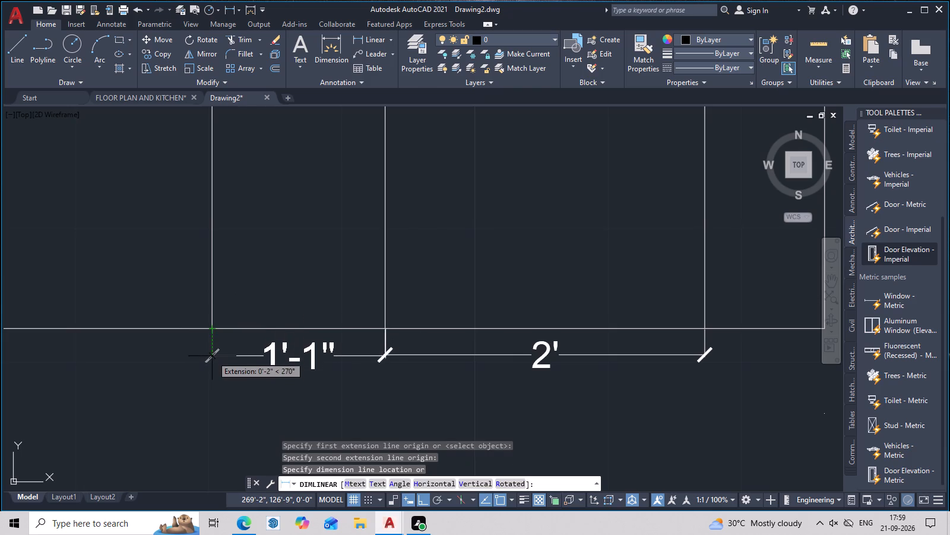
click(212, 356)
middle_drag(273, 367, 540, 368)
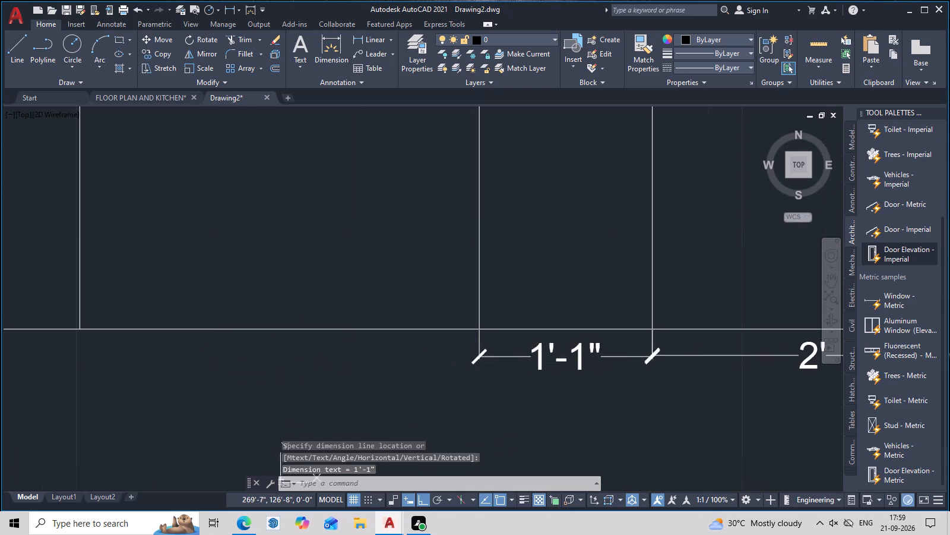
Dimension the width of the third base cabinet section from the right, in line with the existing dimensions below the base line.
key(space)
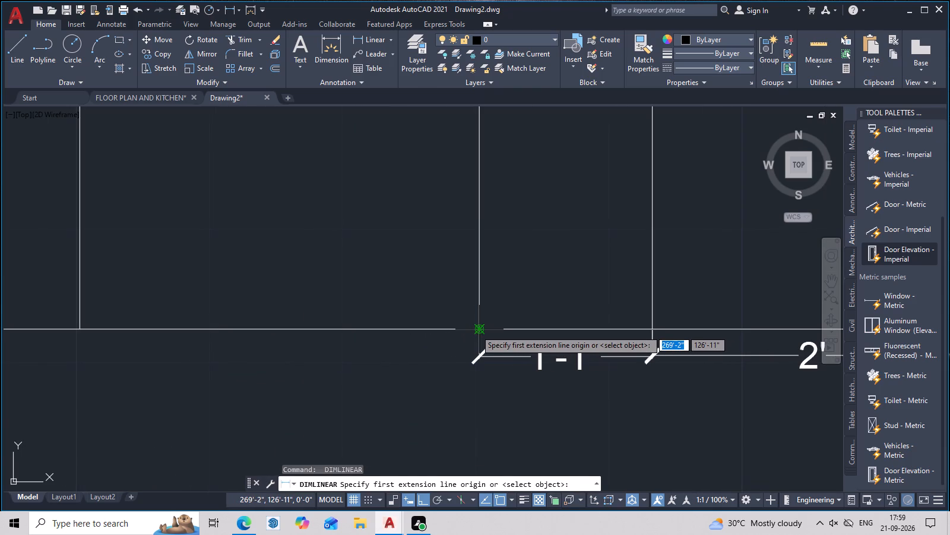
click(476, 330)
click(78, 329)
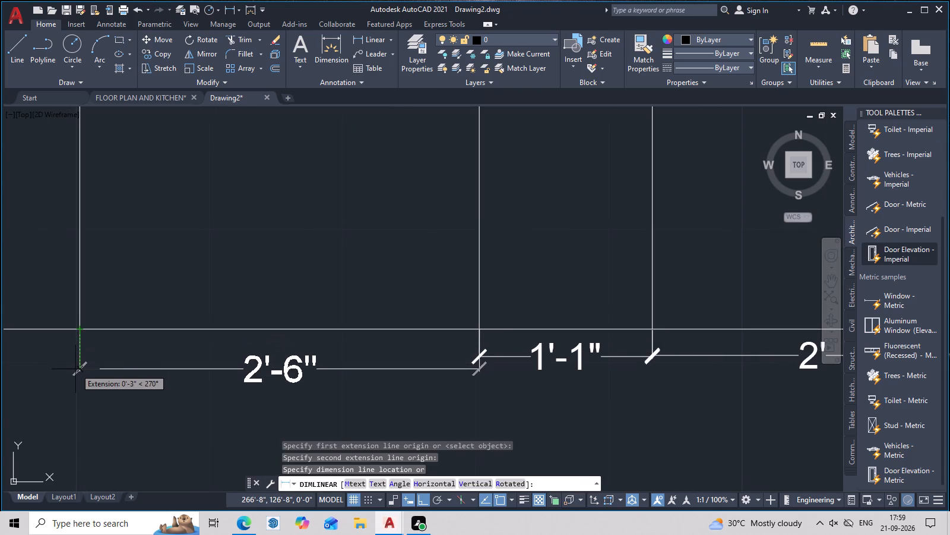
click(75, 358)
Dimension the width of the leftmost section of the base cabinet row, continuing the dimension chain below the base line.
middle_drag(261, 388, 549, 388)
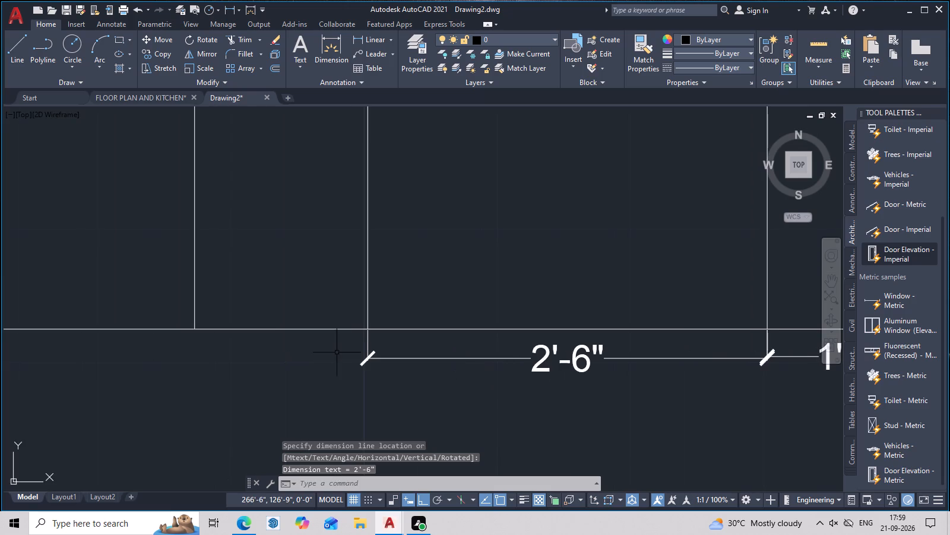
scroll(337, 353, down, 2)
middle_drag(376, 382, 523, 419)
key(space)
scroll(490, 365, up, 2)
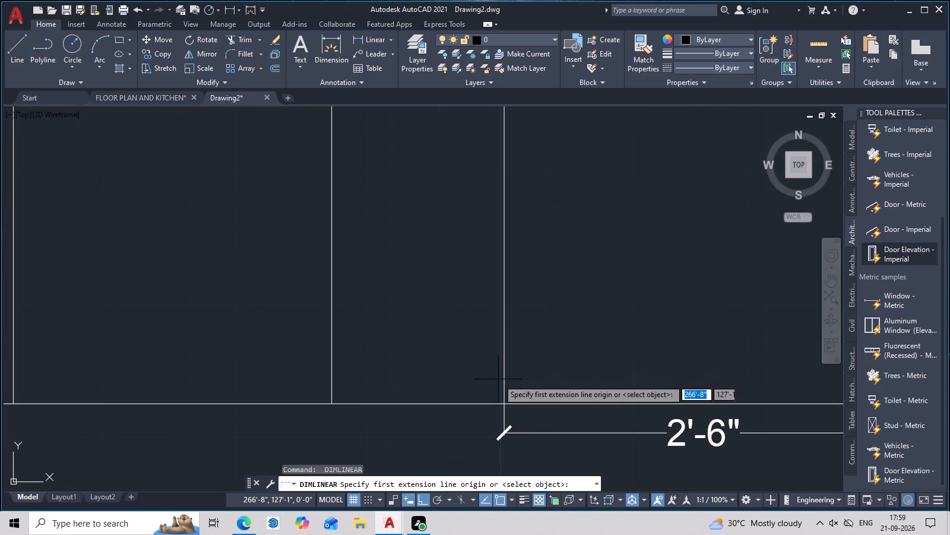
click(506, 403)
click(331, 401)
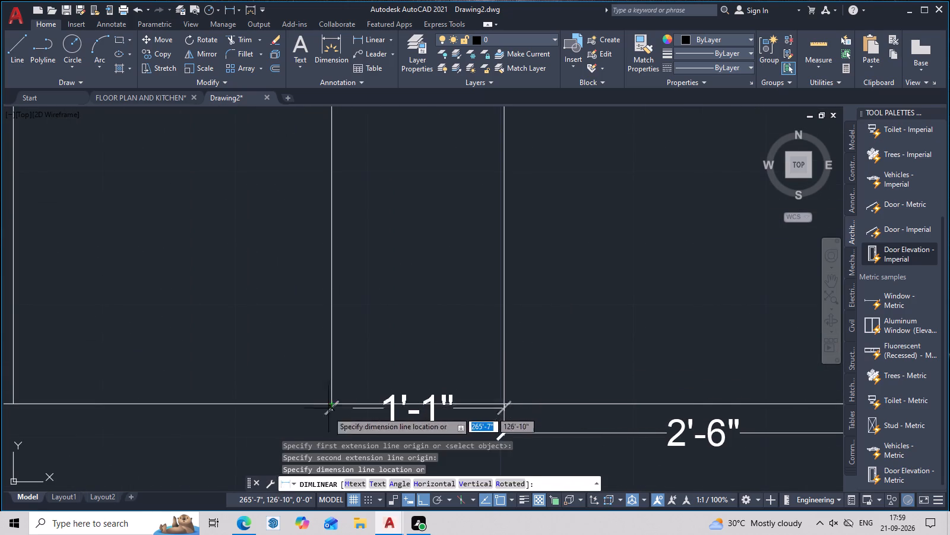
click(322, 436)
Examine the dimensioned base cabinet row against the dimensioned row above it and the rest of the new elevation.
scroll(357, 423, down, 2)
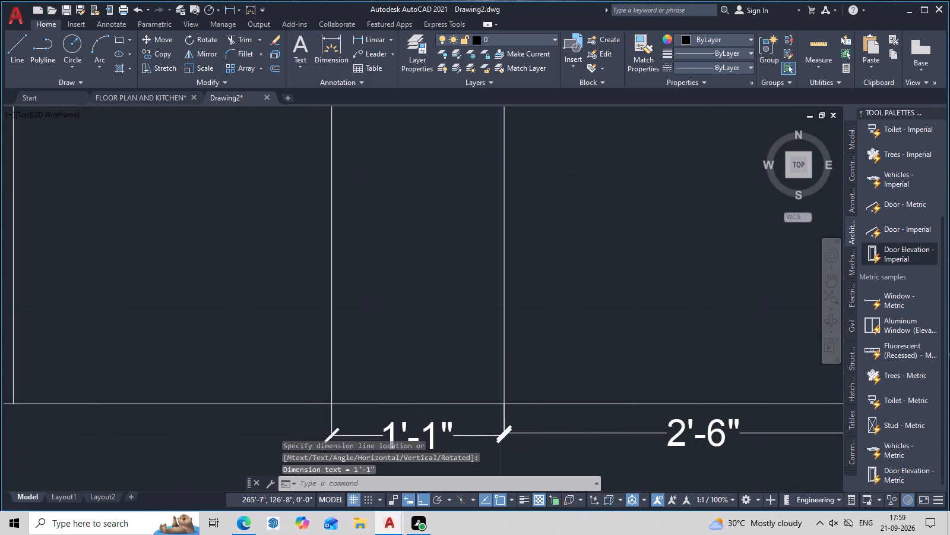
middle_drag(458, 429, 601, 408)
scroll(541, 405, up, 2)
scroll(436, 401, down, 2)
middle_drag(457, 414, 579, 434)
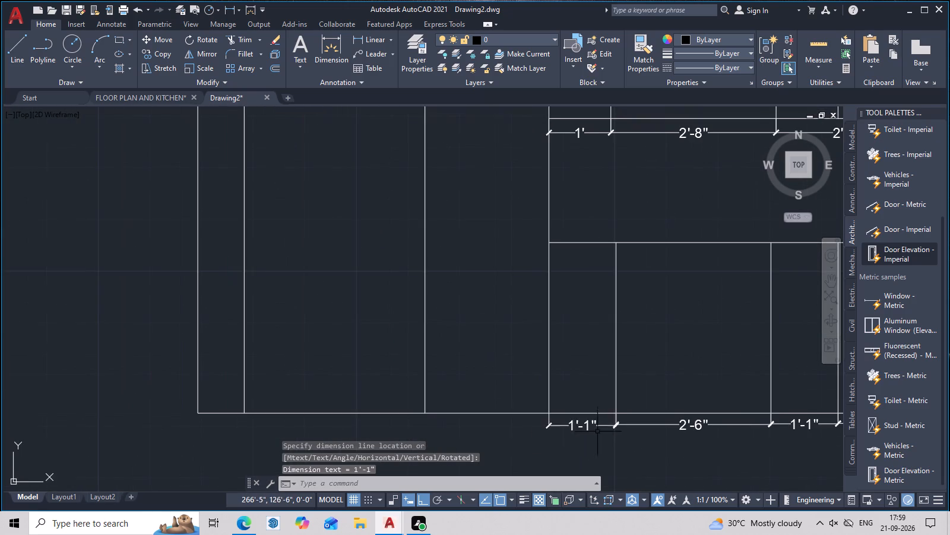
middle_drag(575, 383, 562, 419)
middle_drag(563, 410, 565, 442)
middle_drag(554, 408, 557, 350)
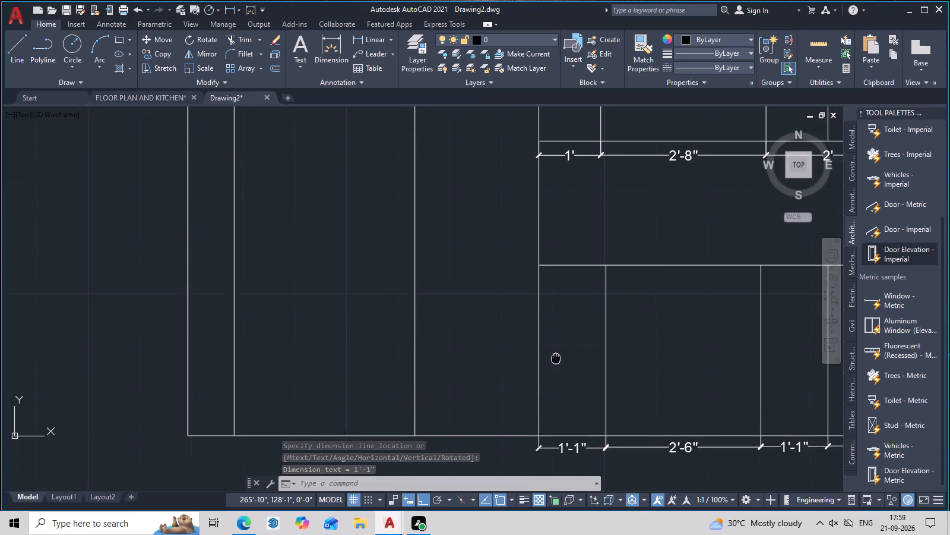
middle_drag(557, 350, 560, 335)
scroll(561, 347, down, 1)
scroll(577, 404, up, 2)
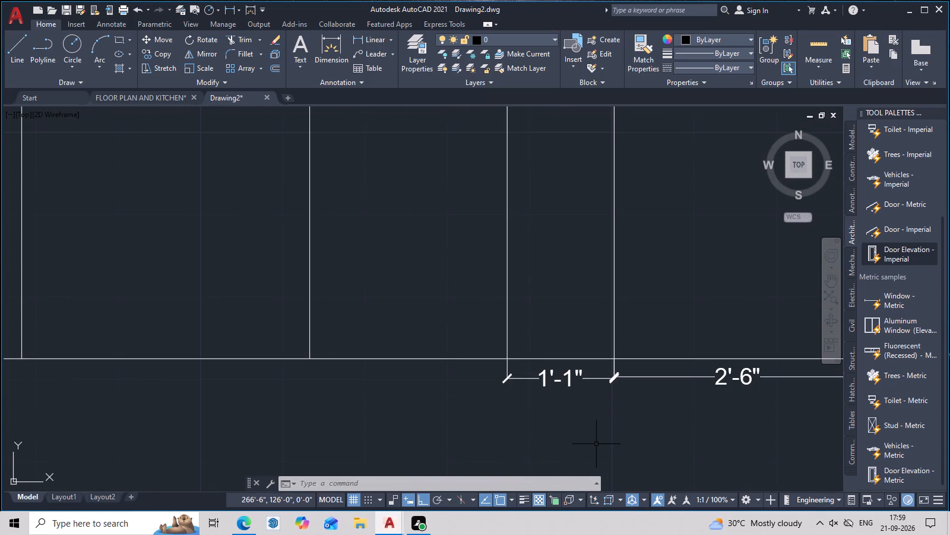
middle_drag(594, 443, 582, 505)
scroll(615, 316, down, 2)
middle_drag(614, 354, 613, 467)
scroll(609, 373, up, 2)
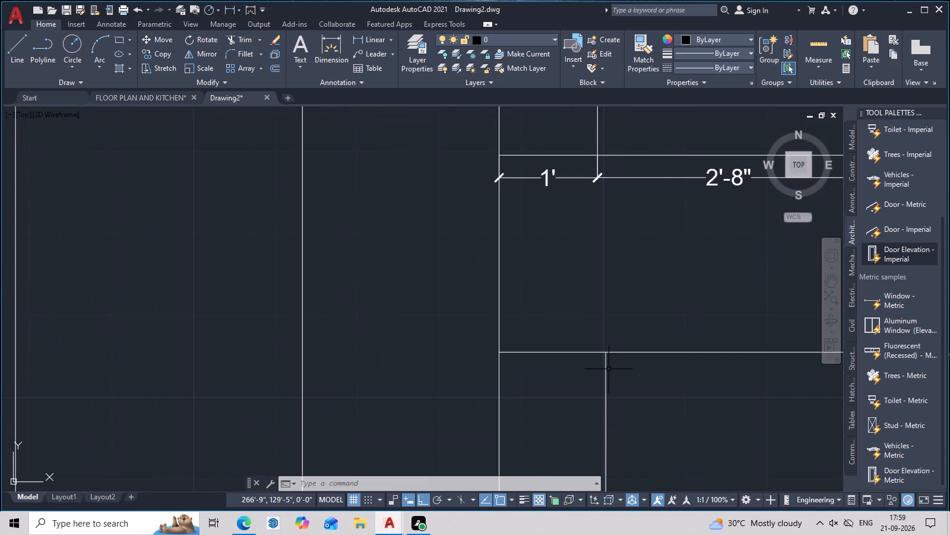
scroll(609, 369, down, 2)
middle_drag(618, 393, 622, 421)
scroll(622, 423, up, 1)
middle_drag(584, 388, 587, 319)
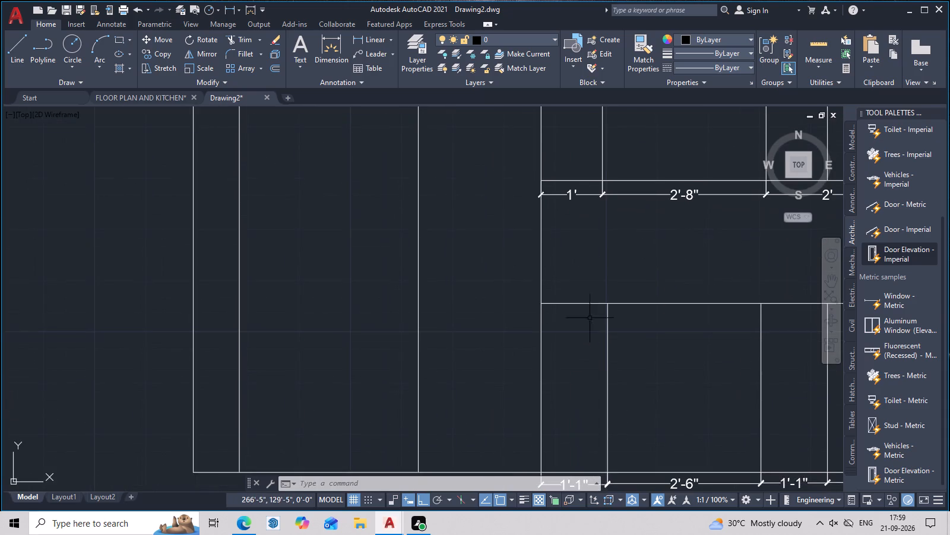
middle_drag(603, 368, 606, 323)
scroll(628, 374, up, 2)
middle_drag(631, 370, 684, 313)
scroll(685, 312, down, 2)
scroll(674, 389, down, 2)
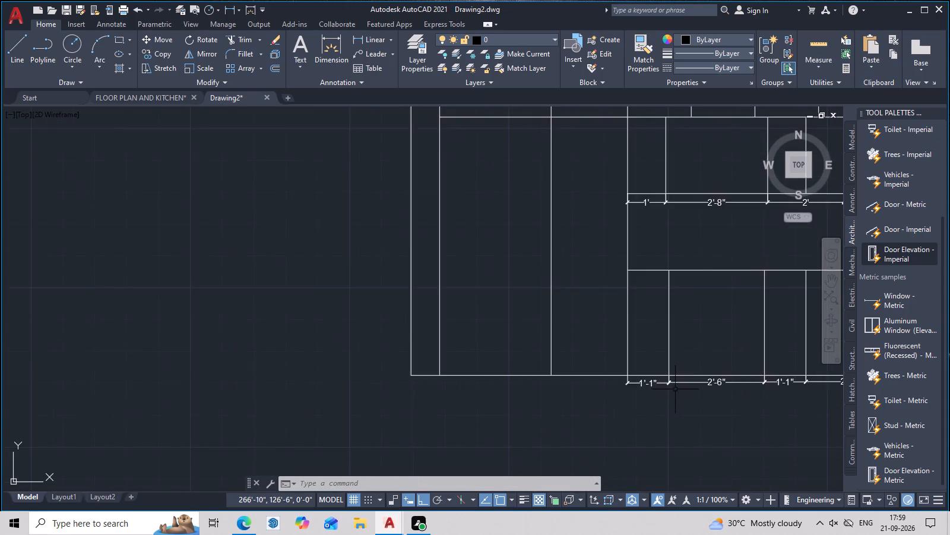
scroll(676, 389, down, 1)
middle_drag(680, 398, 593, 426)
scroll(601, 421, up, 2)
middle_drag(607, 419, 585, 390)
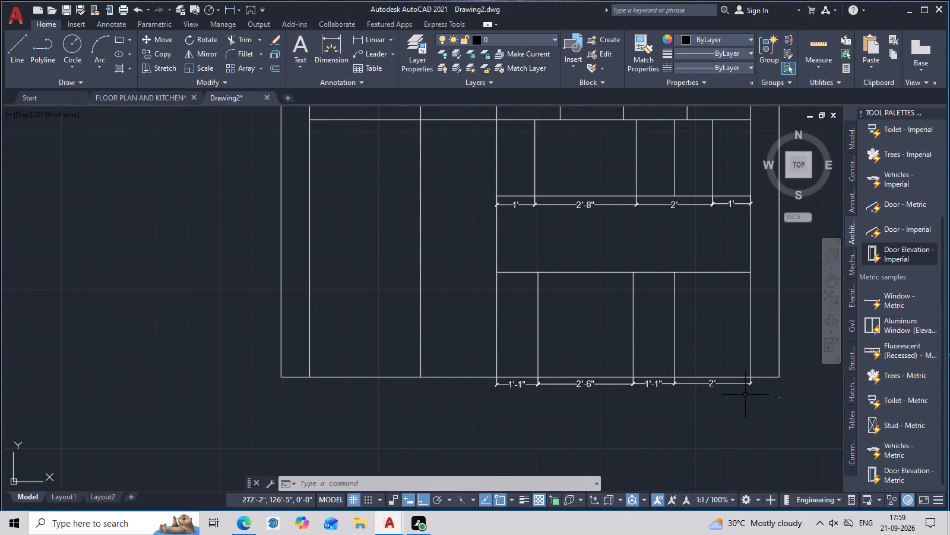
scroll(744, 401, down, 2)
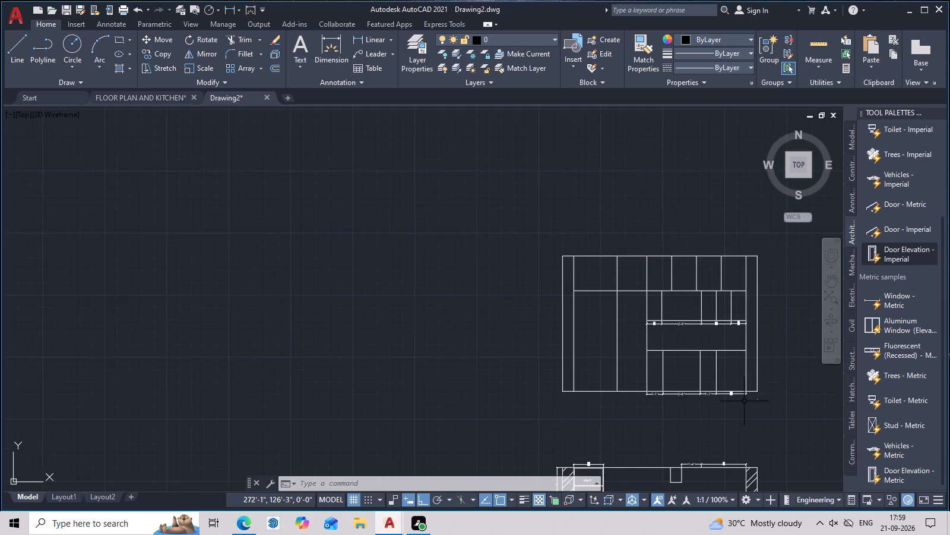
Erase the entire new elevation above the existing kitchen drawing, including its dimensions.
middle_drag(744, 401, 704, 384)
drag(711, 198, 522, 389)
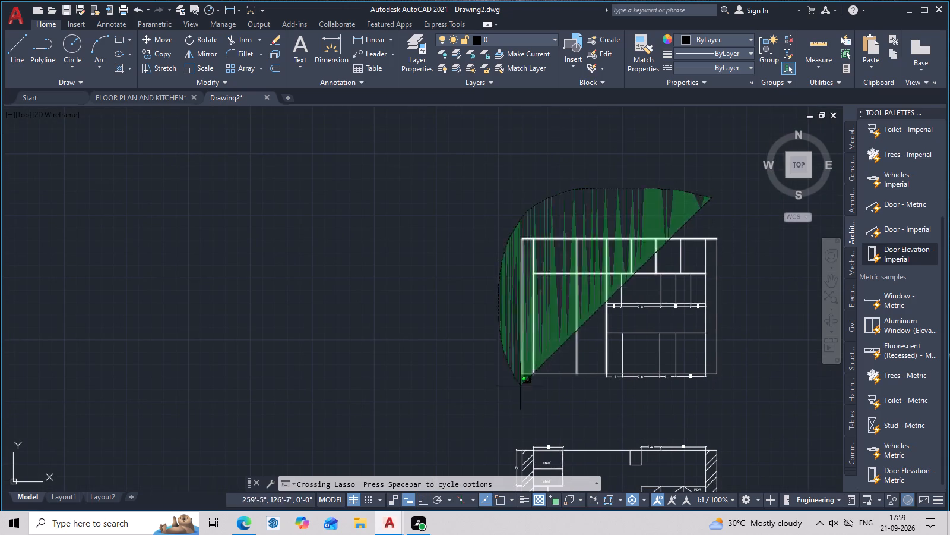
drag(522, 389, 744, 354)
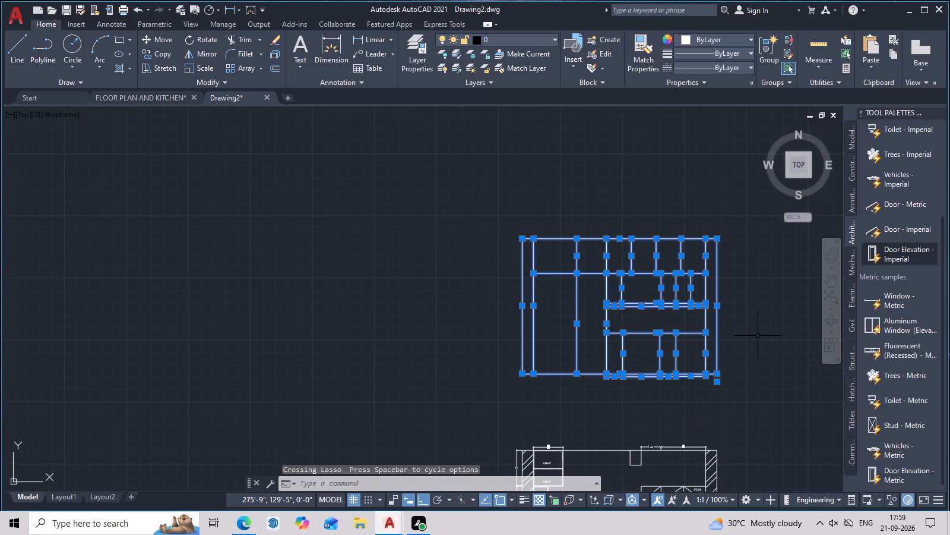
key(Delete)
middle_drag(640, 345, 607, 309)
key(Escape)
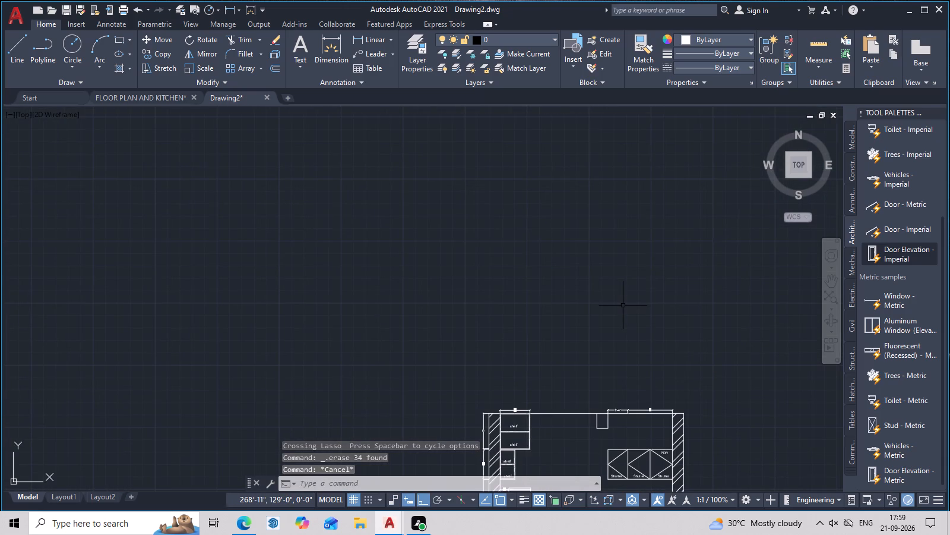
Place a horizontal construction line across the empty area just above the existing kitchen drawing.
key(x)
key(l)
key(space)
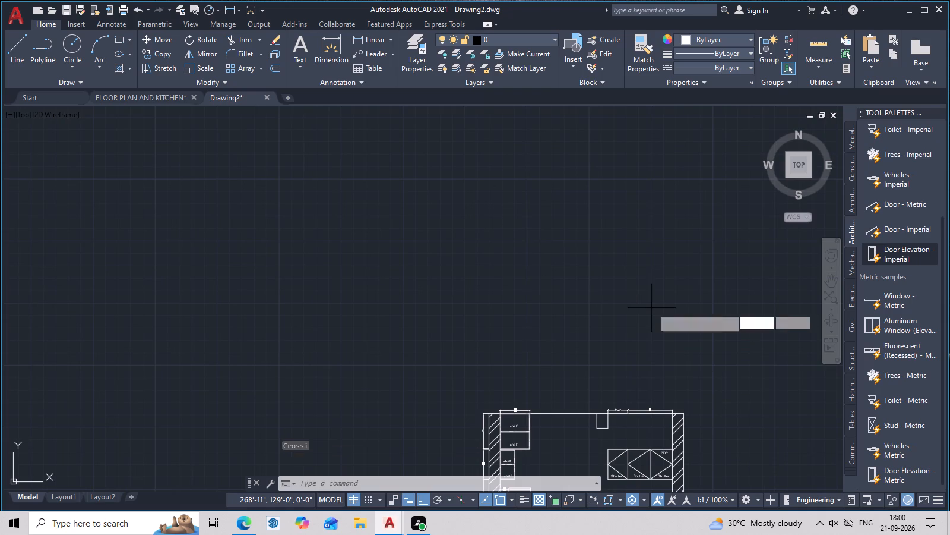
text(H)
key(space)
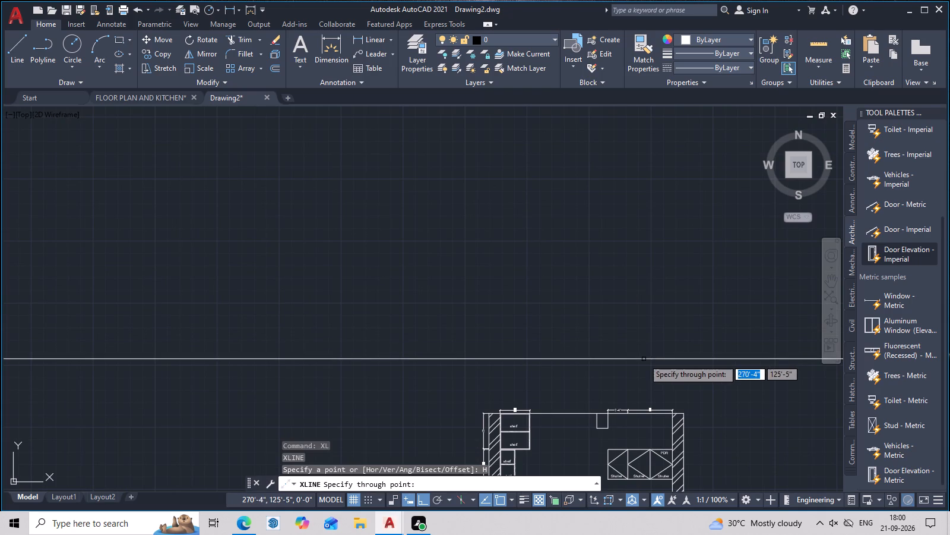
click(644, 363)
key(Escape)
middle_drag(598, 326, 609, 295)
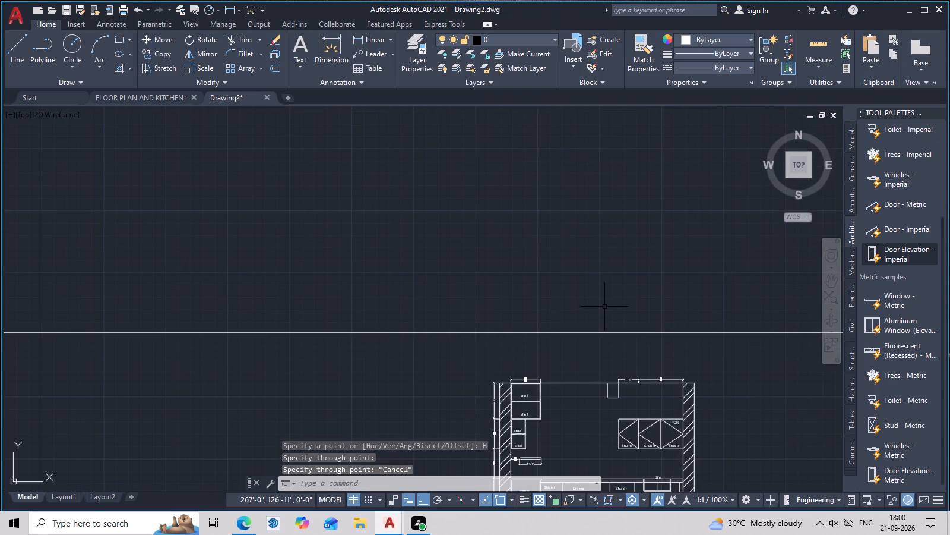
key(x)
key(Escape)
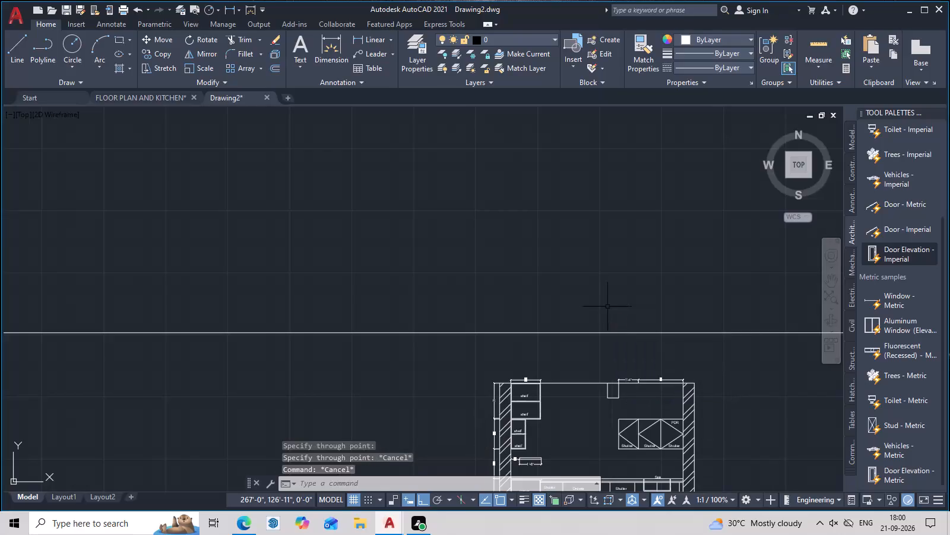
Draw a 6'9" vertical line up from the construction line, aligned with the outer face of the left hatched wall below.
text(L)
key(space)
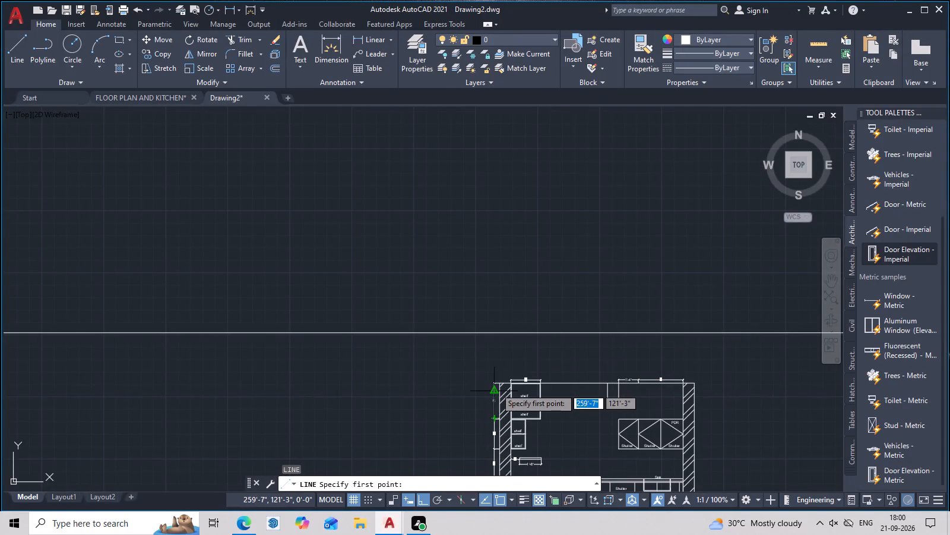
click(499, 329)
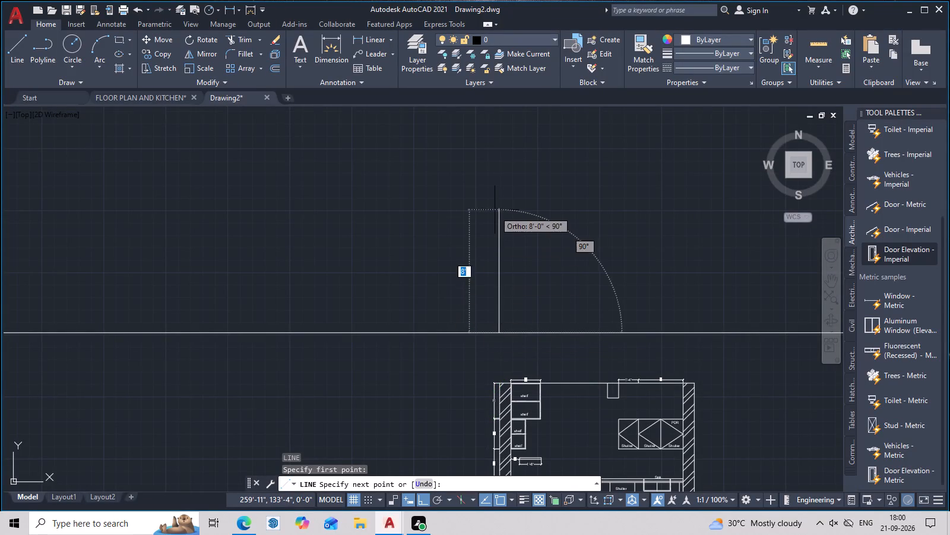
key(6)
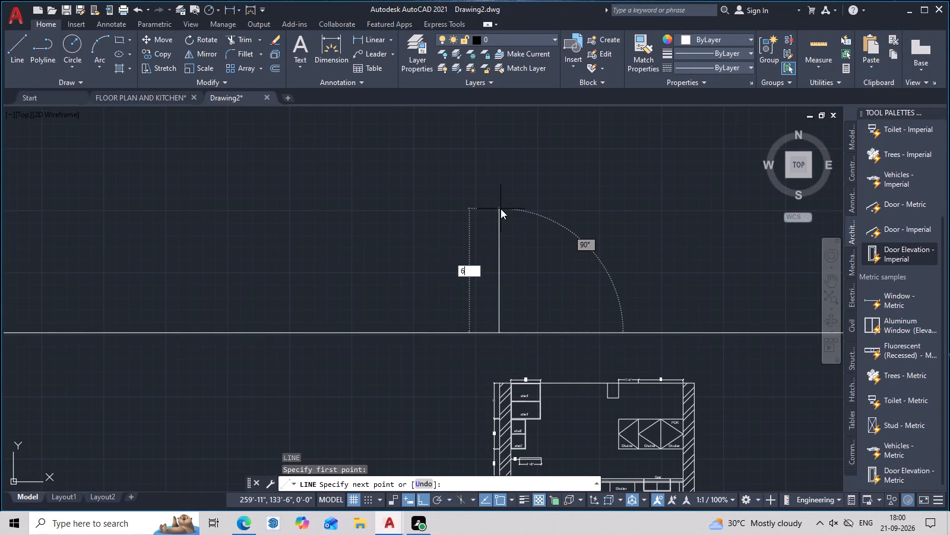
text('9)
key(shift+quotedbl)
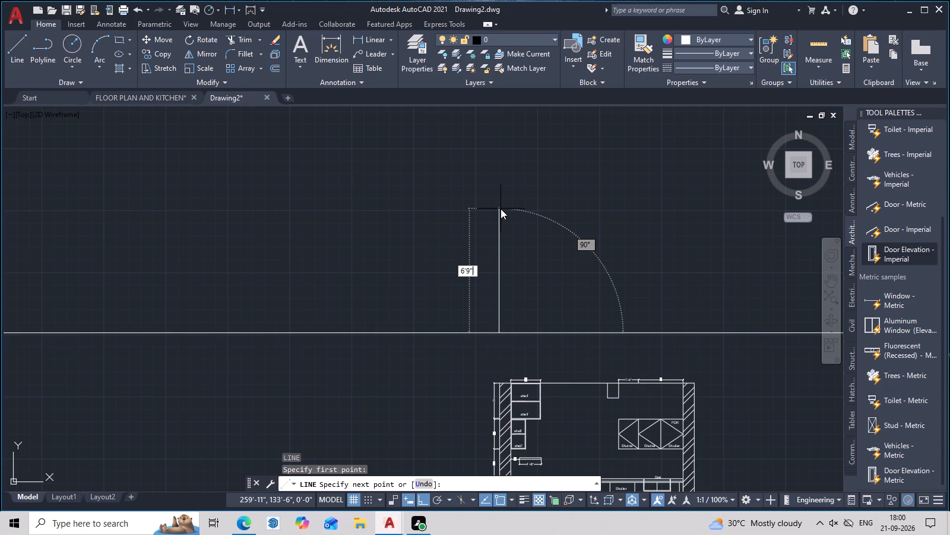
key(space)
key(Escape)
middle_drag(525, 242, 518, 242)
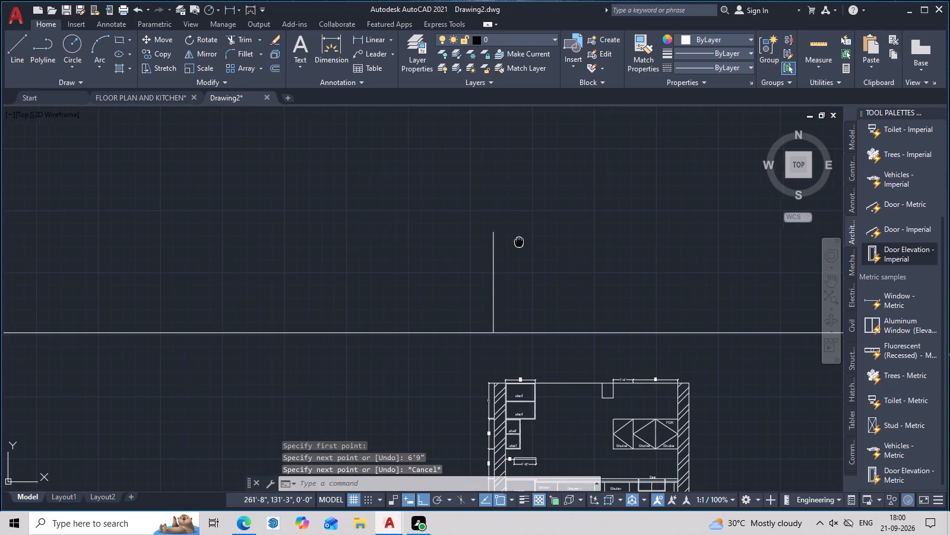
middle_drag(518, 242, 513, 242)
Offset the vertical line 9" to its right.
scroll(505, 280, up, 2)
middle_drag(518, 294, 516, 271)
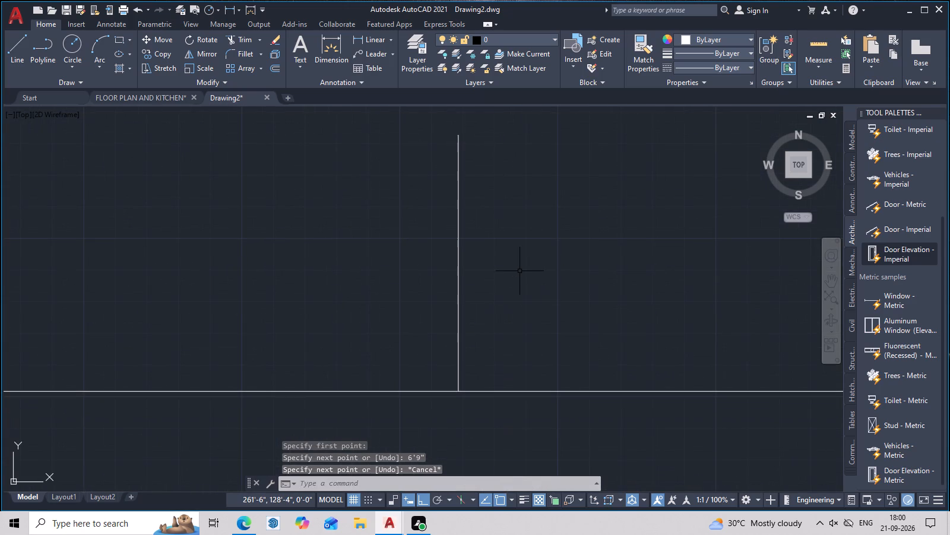
text(O 9)
key(space)
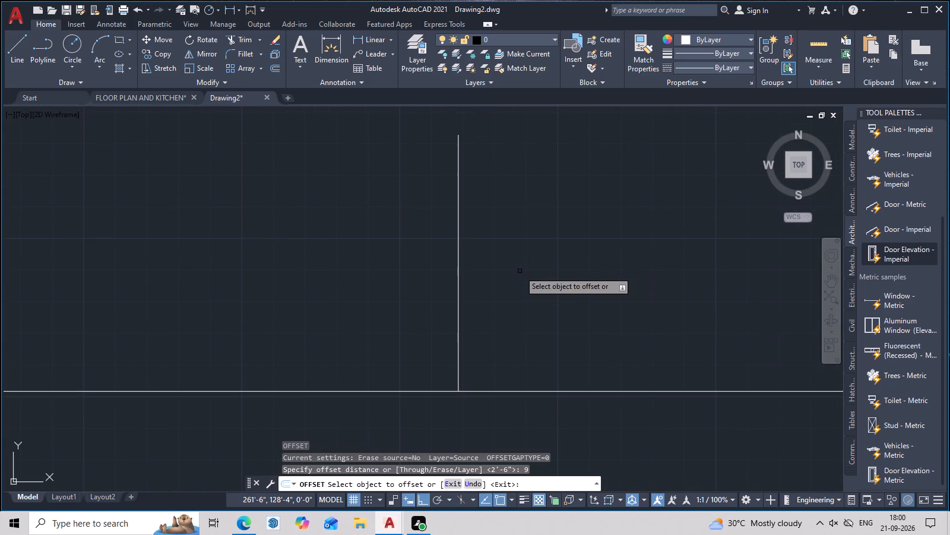
click(457, 253)
click(564, 269)
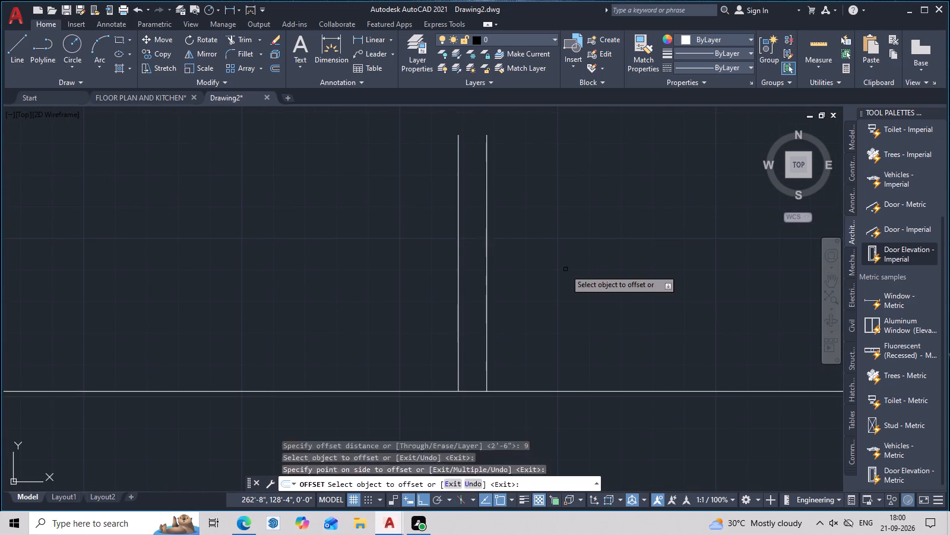
key(Escape)
Offset the second vertical line 2'11" to its right to add a third vertical.
text(O)
key(space)
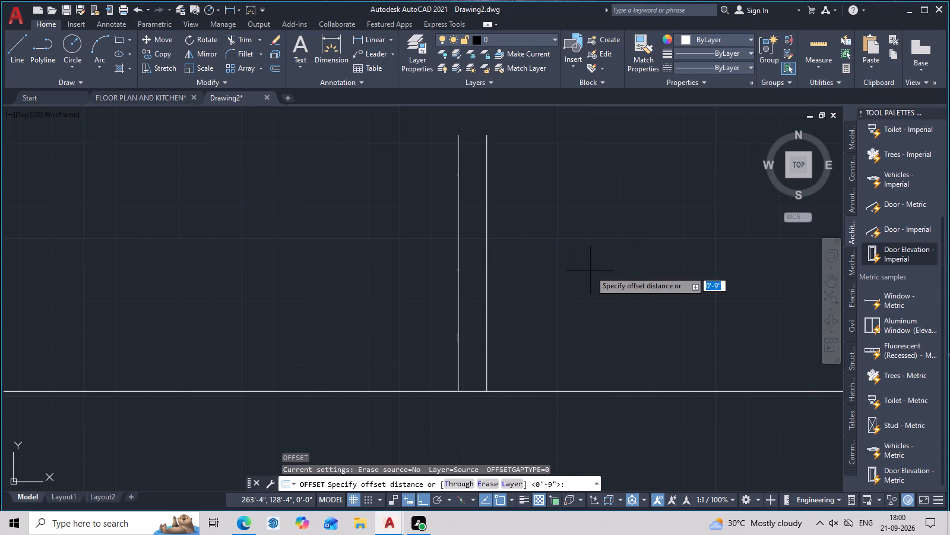
key(2)
text('11")
key(space)
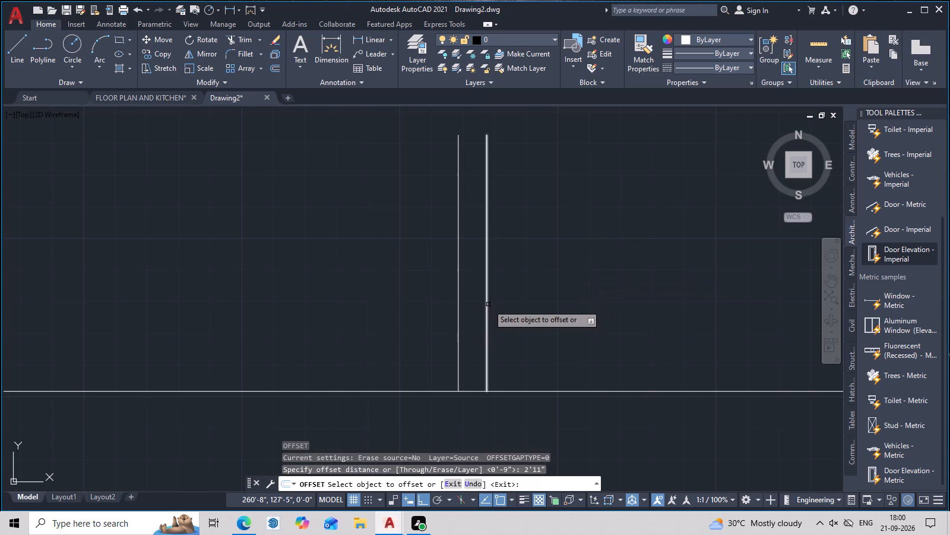
click(488, 304)
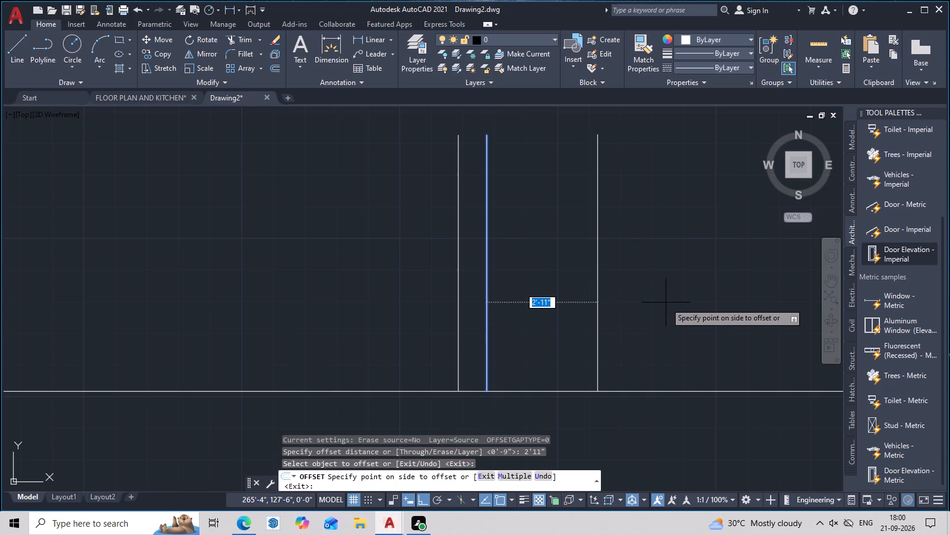
click(666, 303)
middle_drag(692, 313, 641, 333)
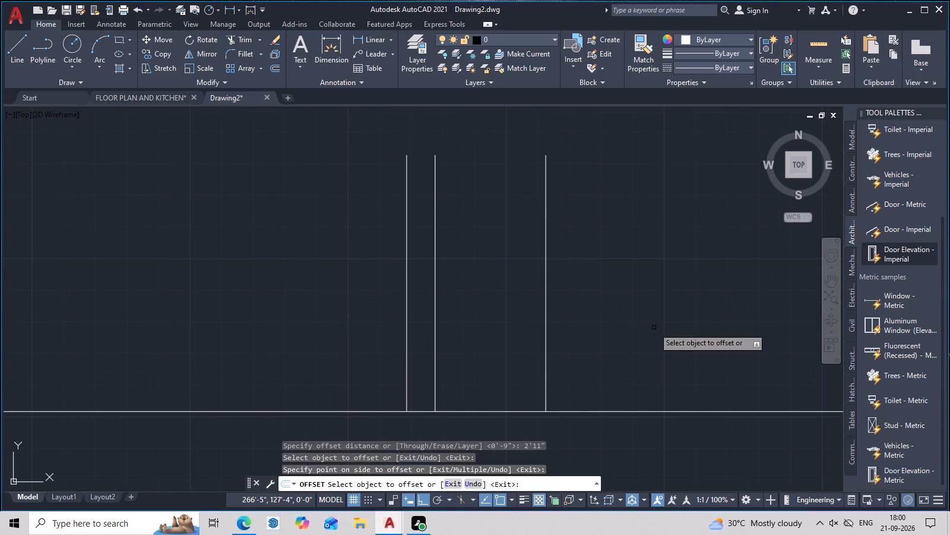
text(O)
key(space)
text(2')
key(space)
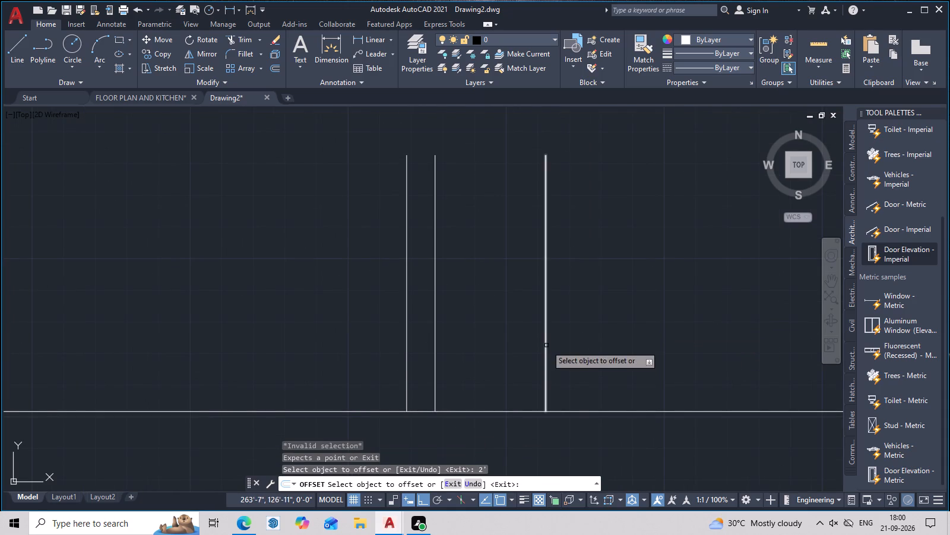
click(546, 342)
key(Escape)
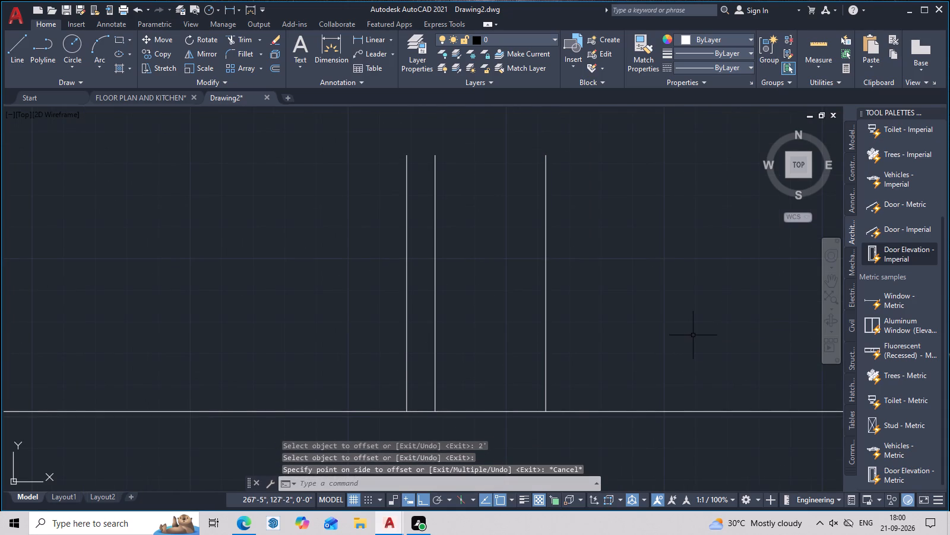
Offset the third vertical line 2' to its right to add a fourth vertical.
text(O)
key(space)
text(2')
key(space)
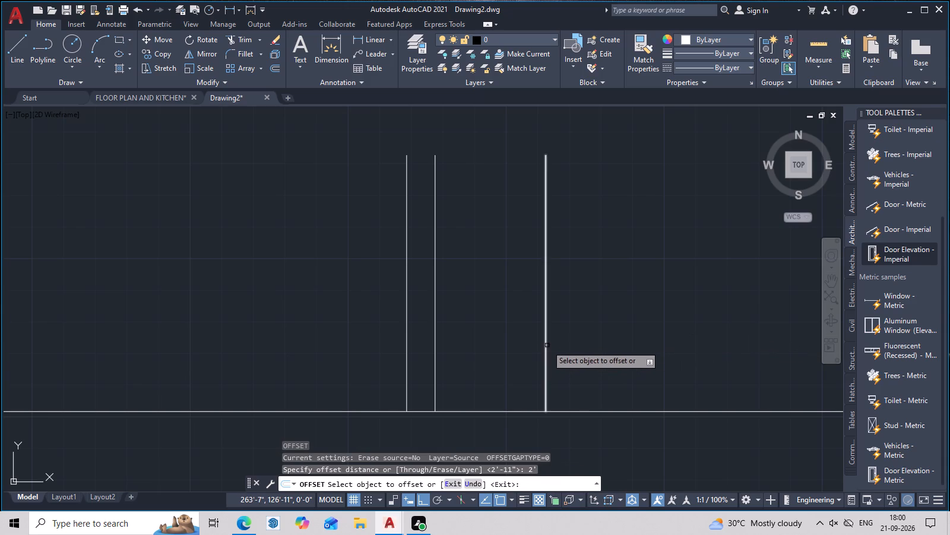
click(547, 345)
scroll(634, 346, down, 1)
middle_drag(634, 346, 558, 337)
click(594, 337)
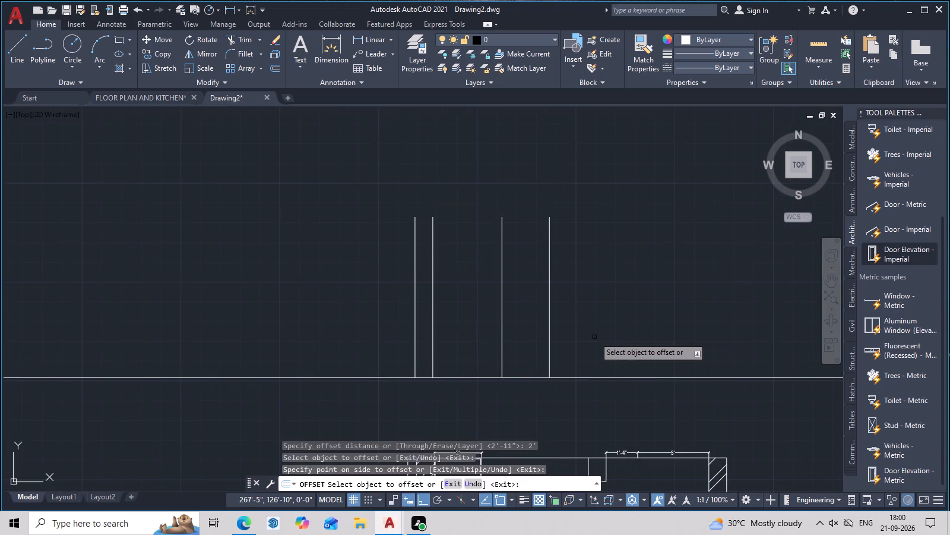
middle_drag(594, 337, 514, 359)
key(space)
Offset the fourth vertical line 1'6" to its right to add a fifth vertical.
key(space)
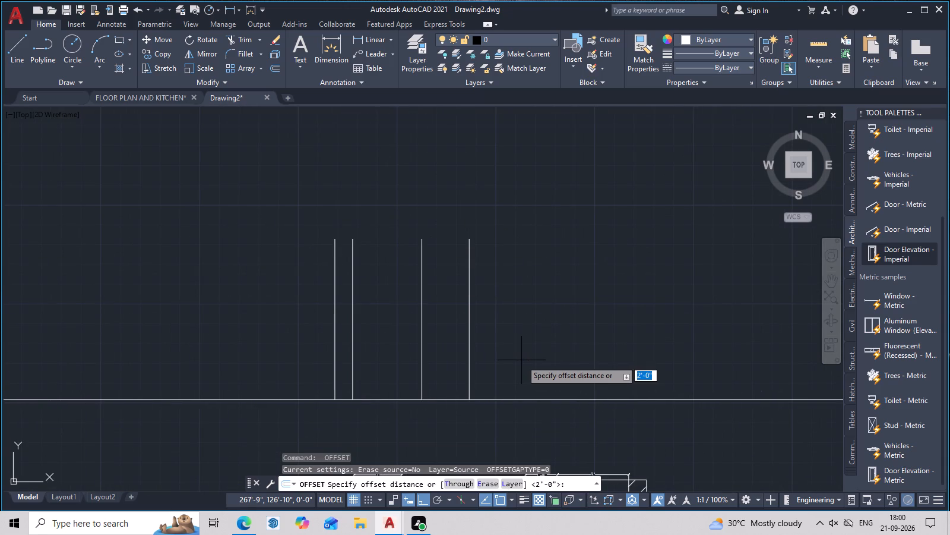
text(1'6)
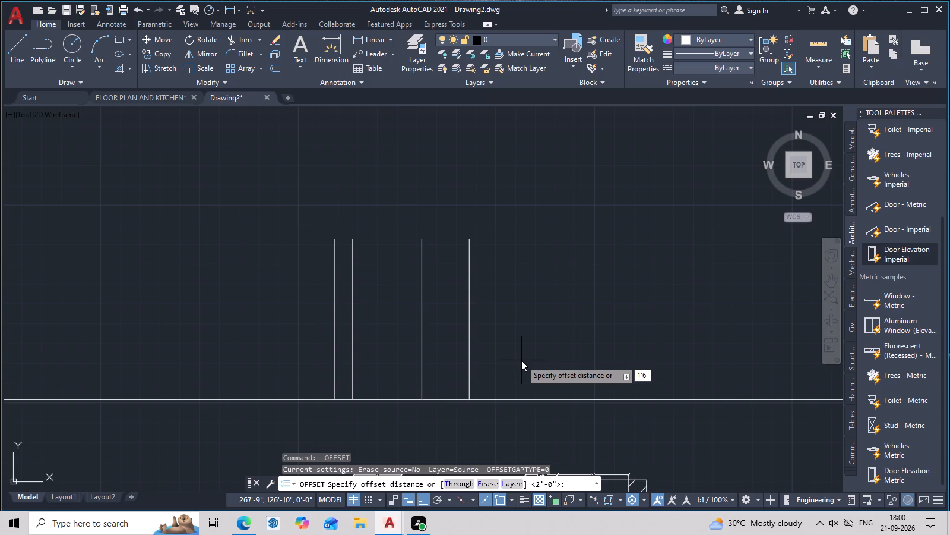
text(")
key(space)
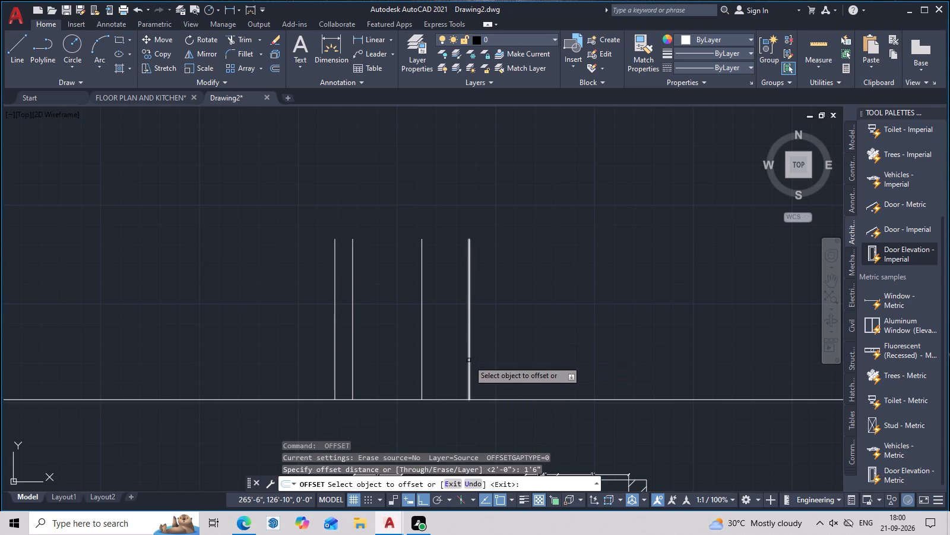
click(470, 360)
click(625, 353)
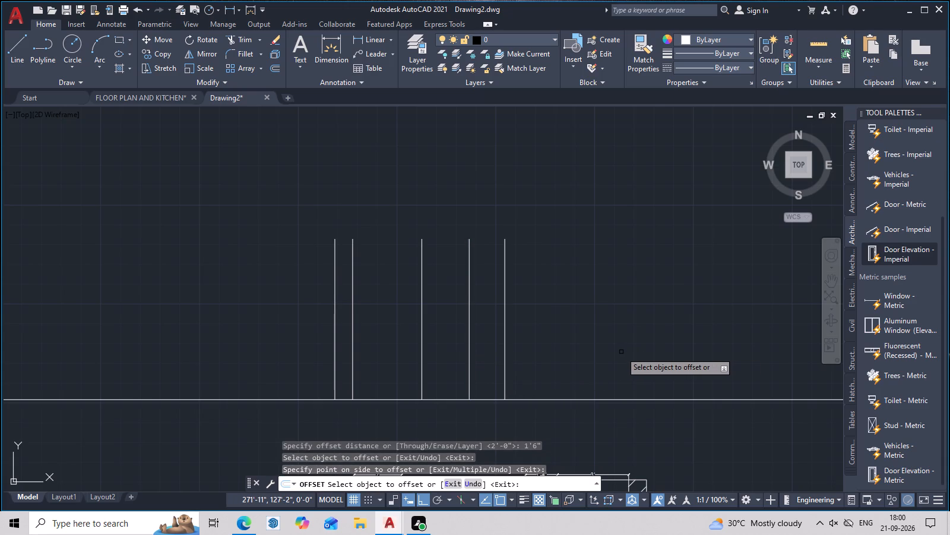
key(space)
Offset the fifth vertical line 2'6" to its right to add a sixth vertical.
key(space)
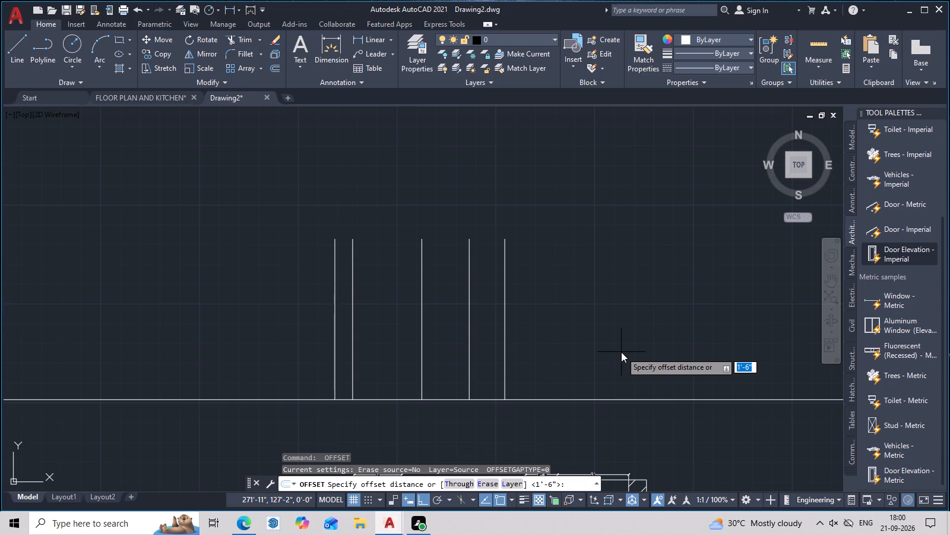
text(2'6)
text(")
key(space)
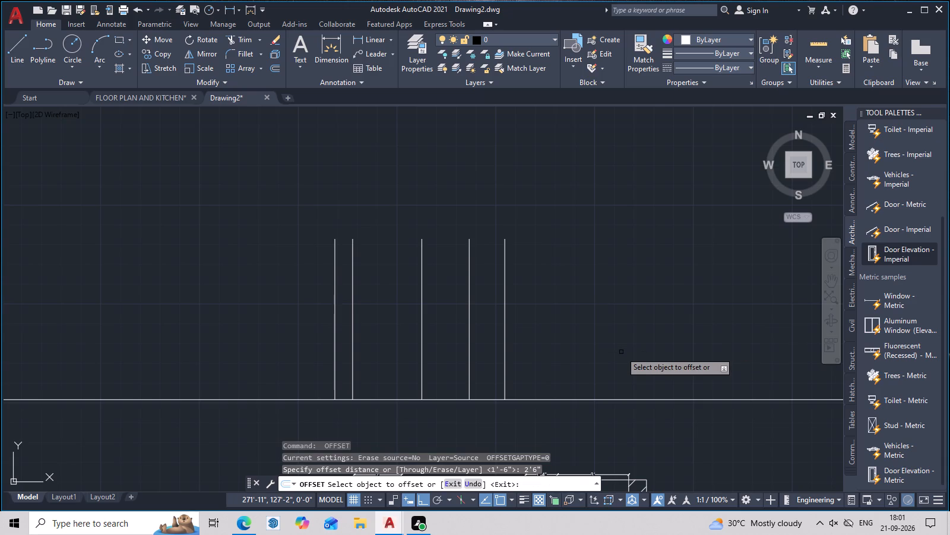
click(506, 370)
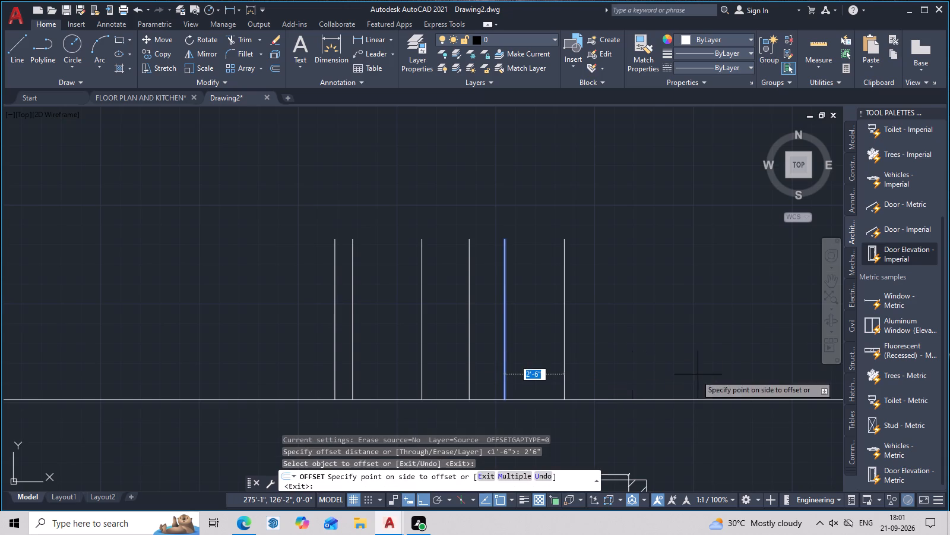
click(698, 374)
middle_drag(691, 374, 660, 383)
key(space)
Offset the sixth vertical line 1'1" to its right to add a seventh vertical.
key(space)
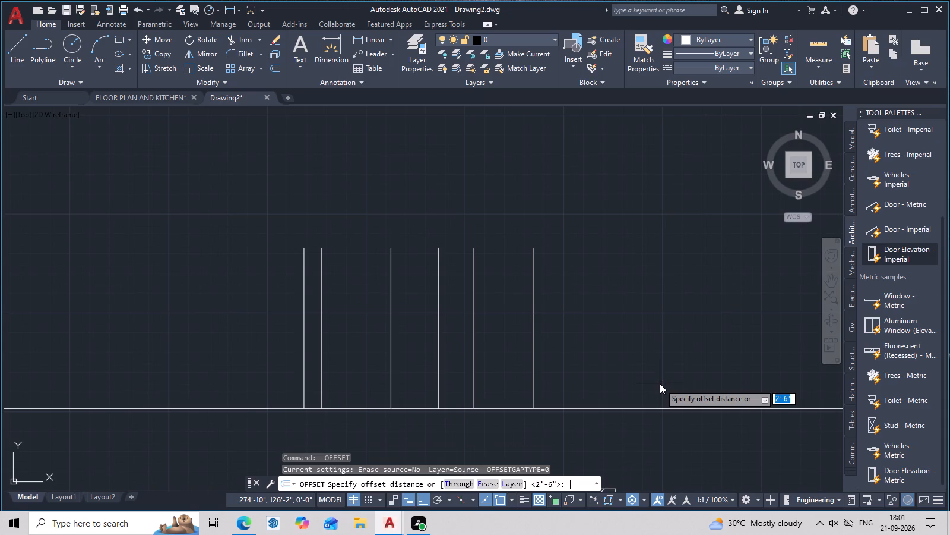
text(1'1")
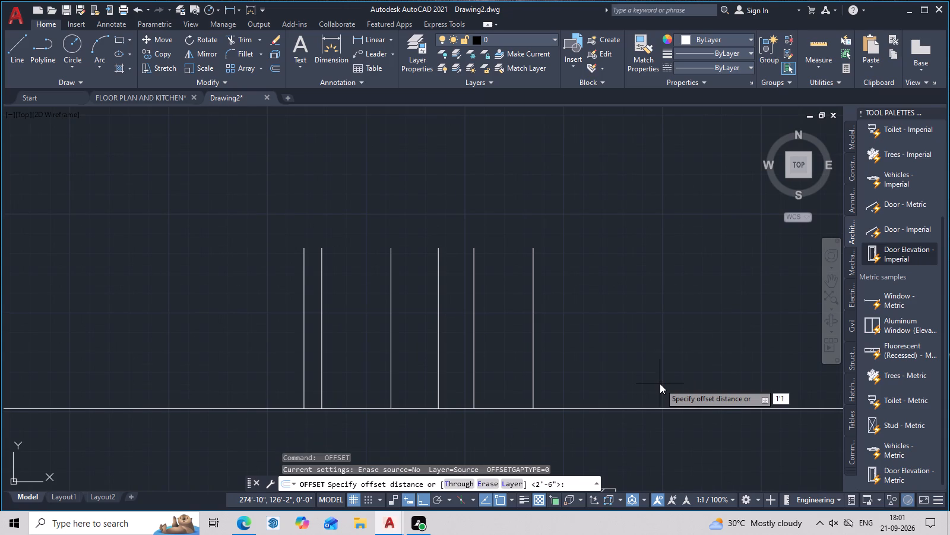
key(space)
click(534, 346)
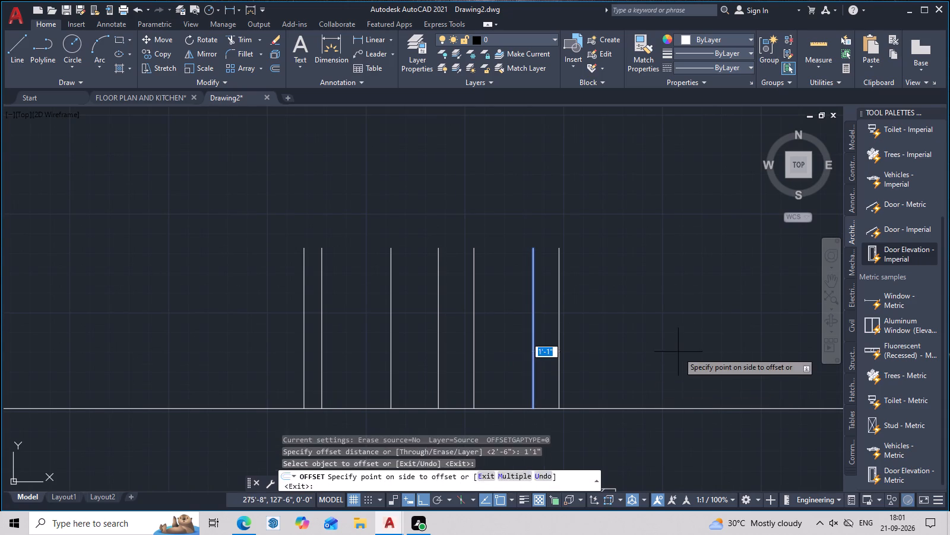
click(691, 351)
middle_drag(651, 351, 604, 355)
key(space)
Offset the seventh vertical line 2' to its right to add an eighth vertical.
key(space)
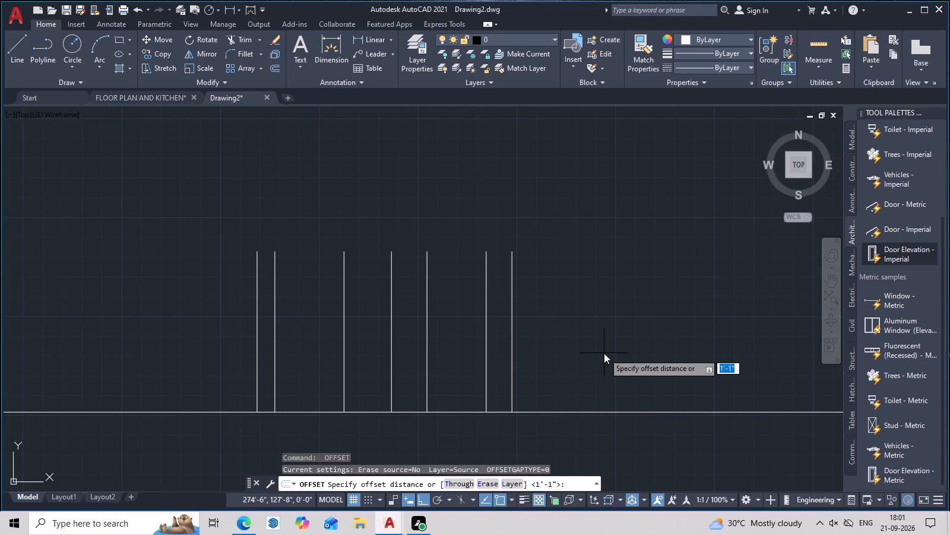
text(2')
key(Return)
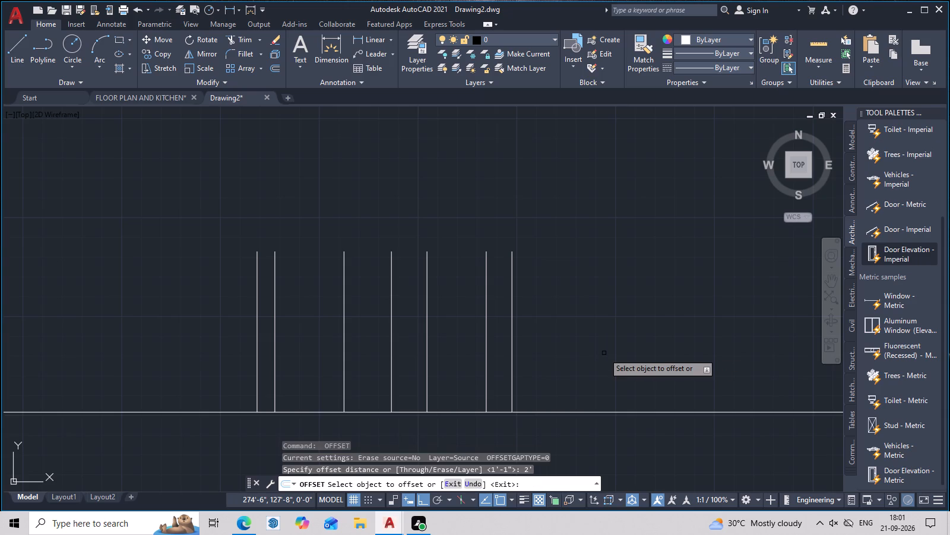
key(space)
key(space)
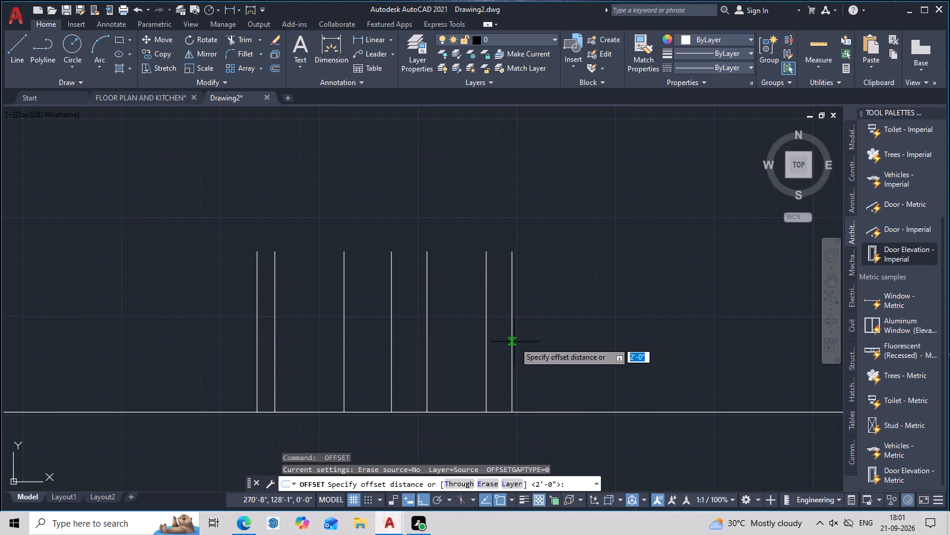
key(space)
click(514, 342)
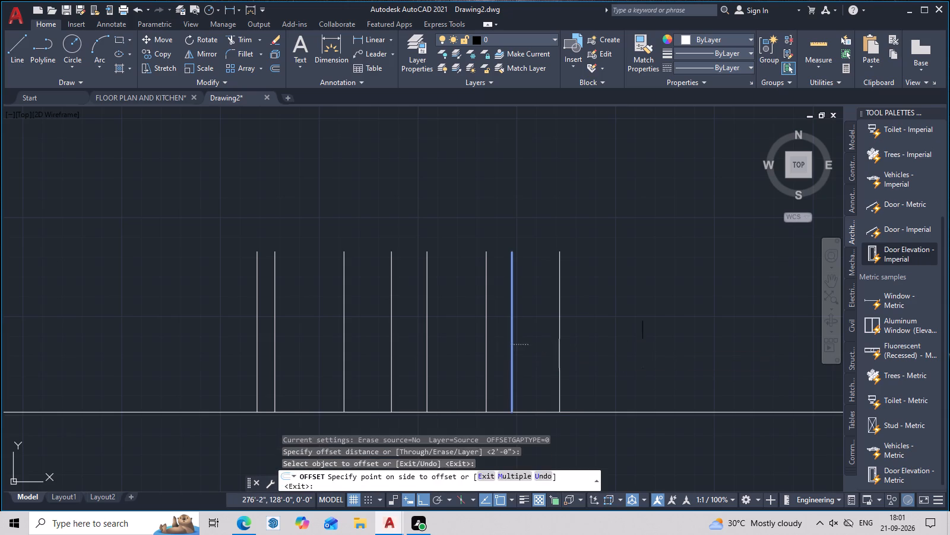
click(642, 345)
scroll(645, 343, down, 2)
middle_drag(655, 349, 654, 317)
scroll(651, 319, up, 2)
middle_drag(651, 326, 652, 345)
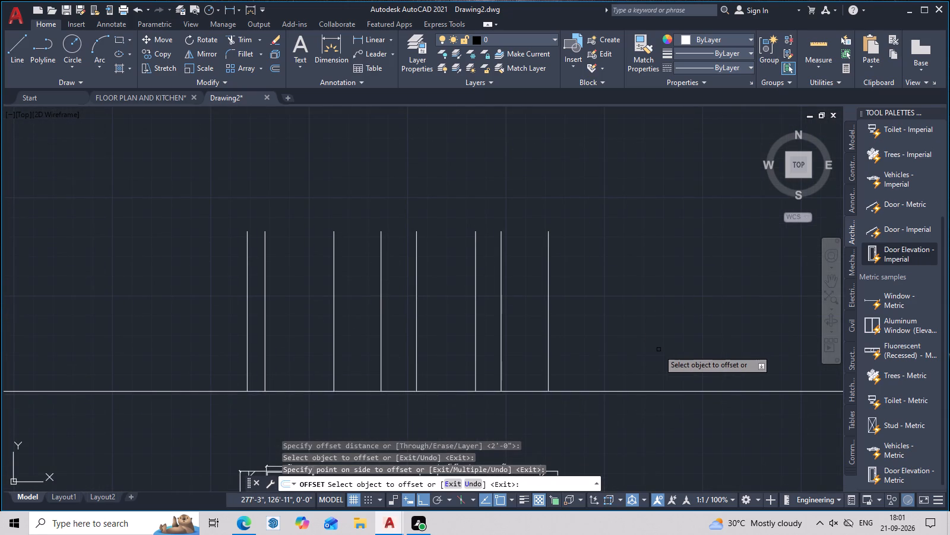
key(space)
Offset the eighth vertical line 9" to its right to form the outer face of the right wall.
key(space)
text(9)
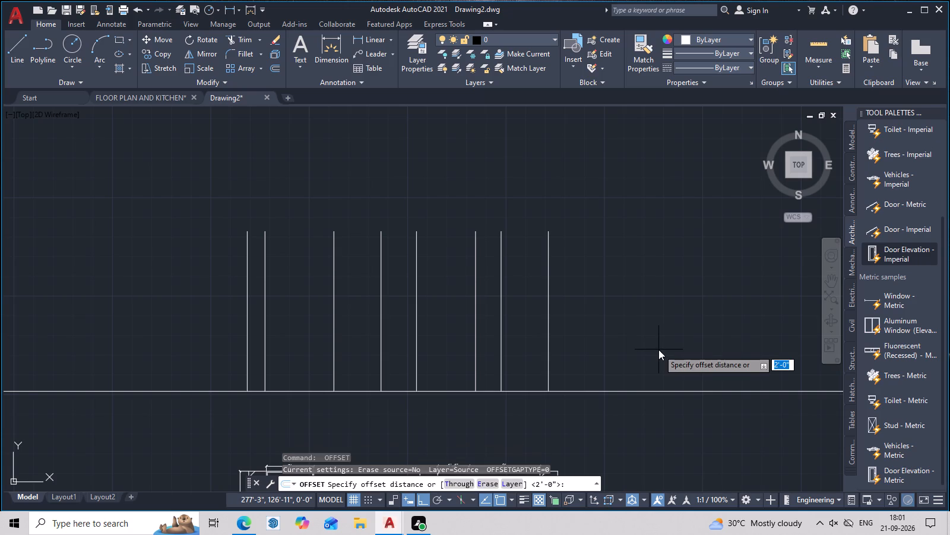
key(space)
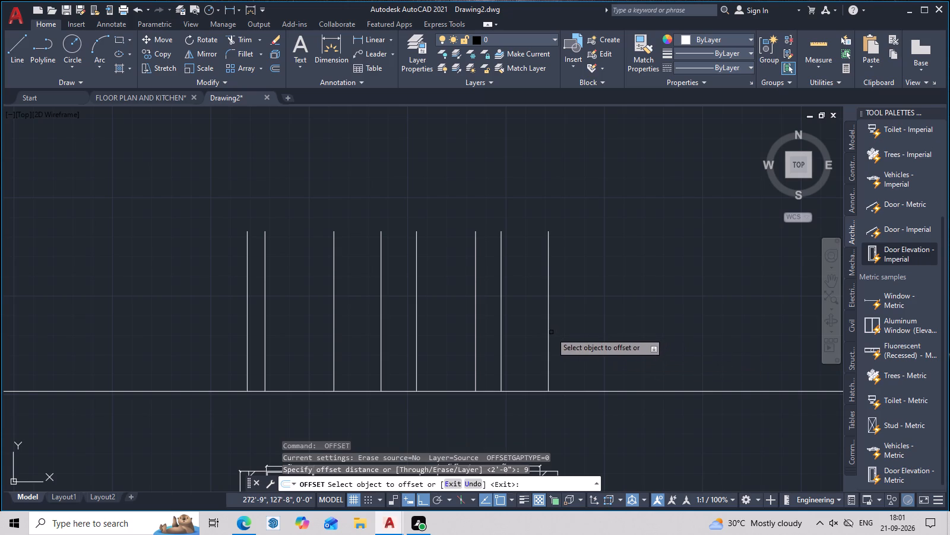
click(549, 335)
click(621, 349)
middle_drag(623, 329, 653, 200)
scroll(654, 223, down, 2)
middle_drag(660, 241, 660, 348)
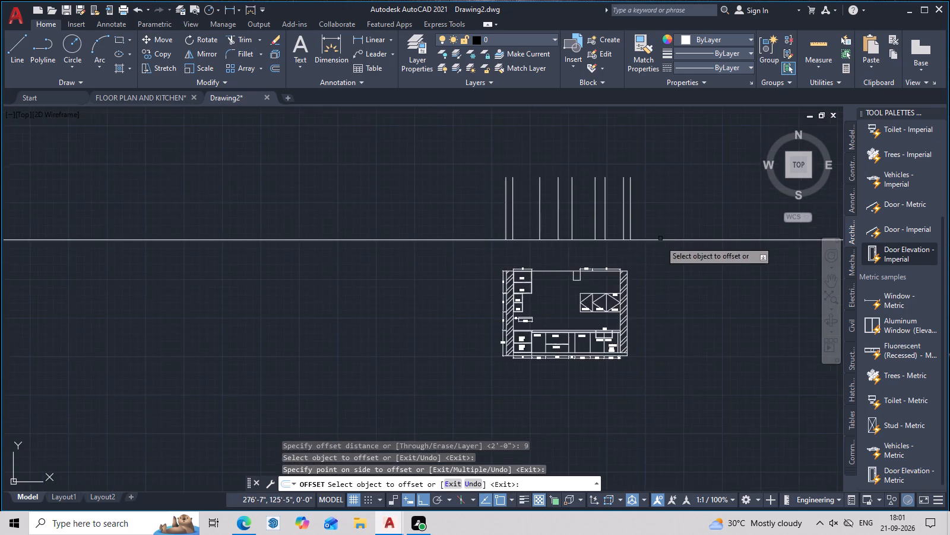
middle_drag(660, 348, 660, 353)
scroll(661, 355, up, 2)
middle_drag(661, 353, 663, 370)
middle_drag(663, 370, 673, 342)
key(Escape)
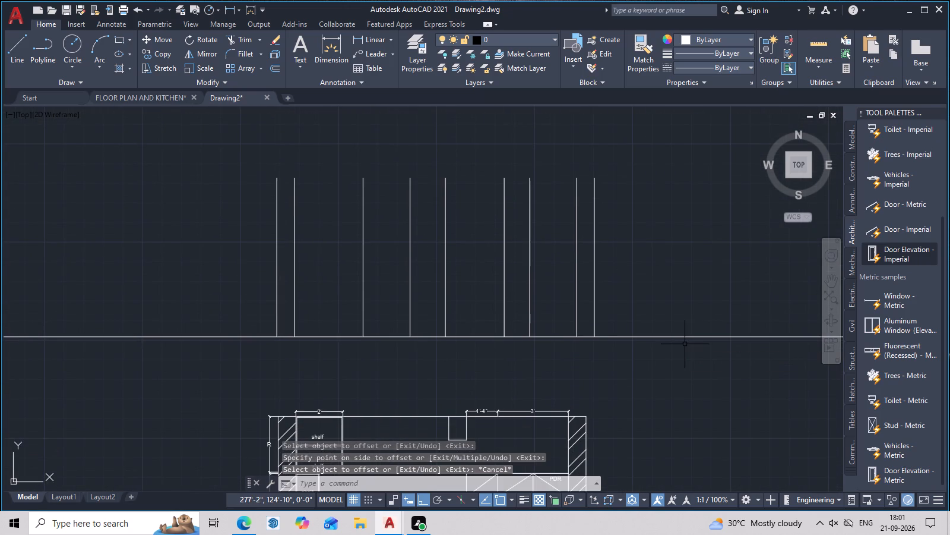
Trim the base construction line where it extends beyond the outermost vertical lines on both sides.
text(TR)
key(space)
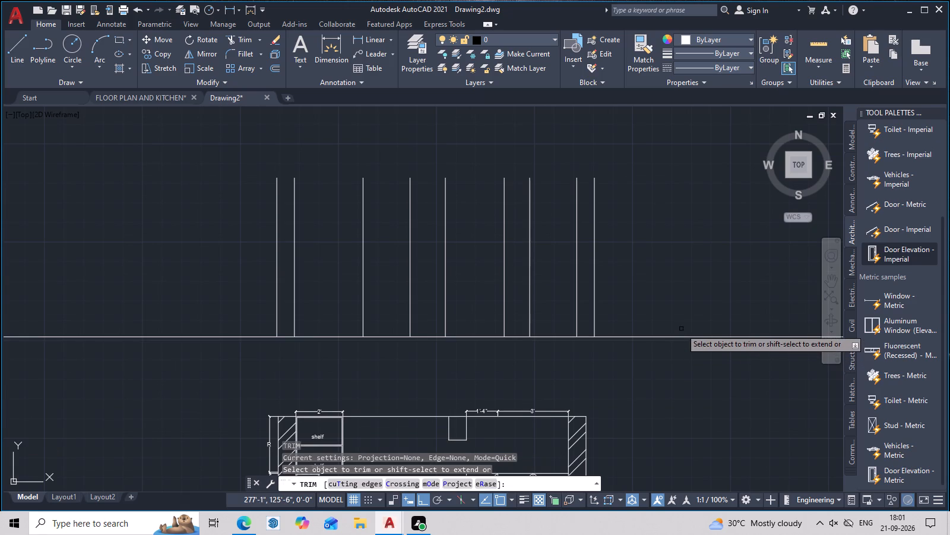
click(680, 337)
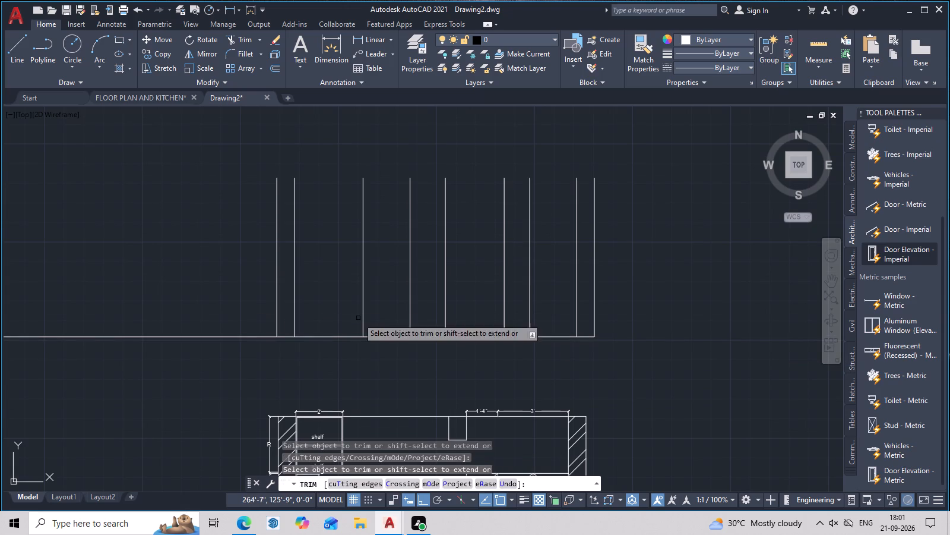
click(248, 336)
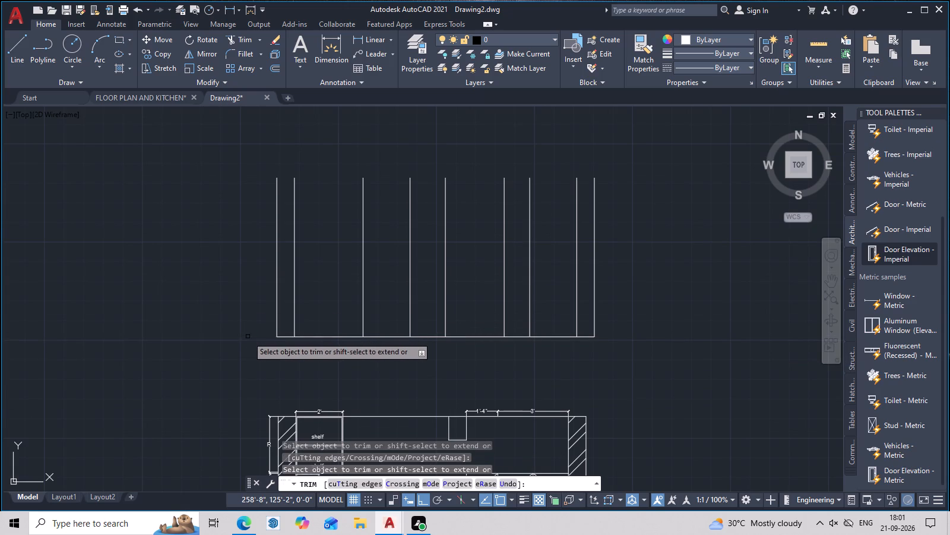
scroll(359, 358, down, 2)
middle_drag(483, 379, 551, 384)
middle_drag(628, 328, 669, 320)
scroll(662, 319, up, 2)
middle_drag(648, 331, 776, 357)
middle_drag(632, 362, 719, 341)
key(Escape)
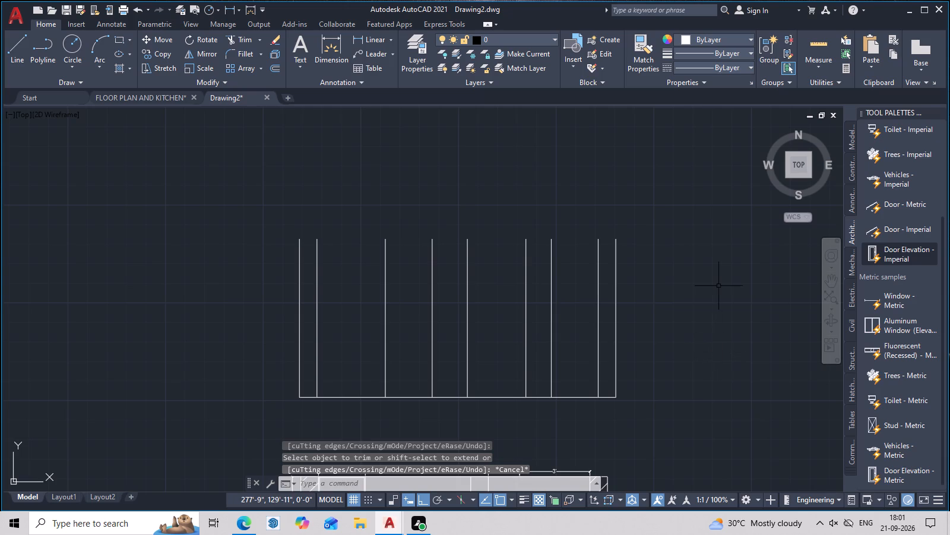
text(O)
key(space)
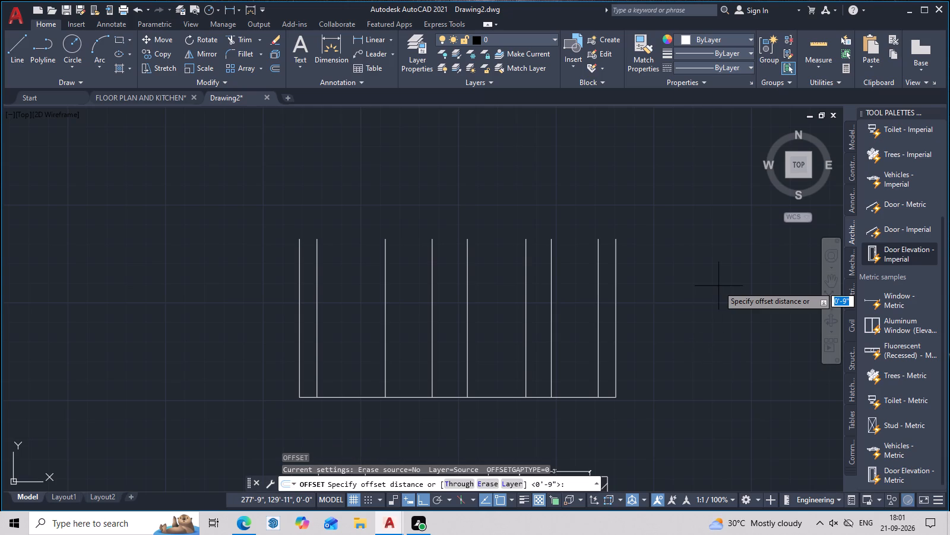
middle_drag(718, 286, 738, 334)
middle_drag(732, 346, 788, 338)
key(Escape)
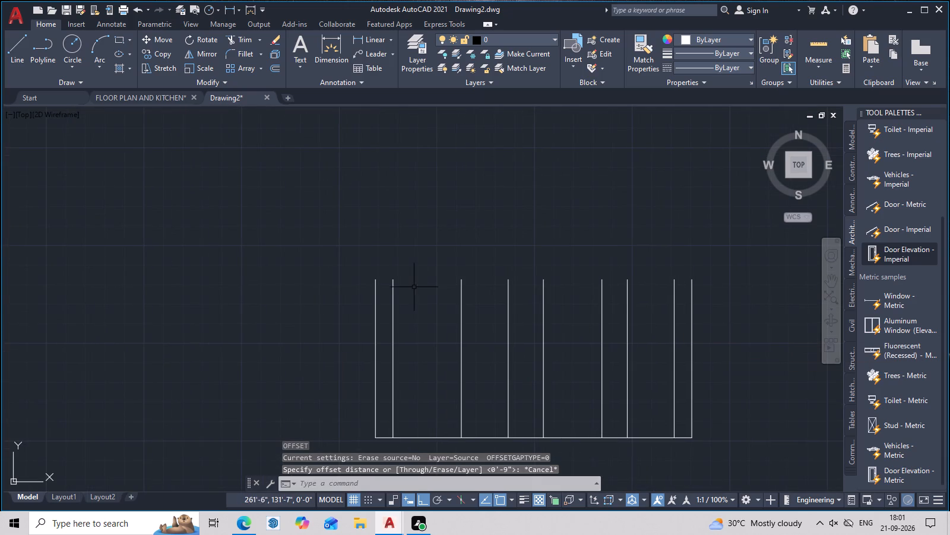
Draw a horizontal line joining the top ends of the leftmost and rightmost vertical lines.
text(L)
key(space)
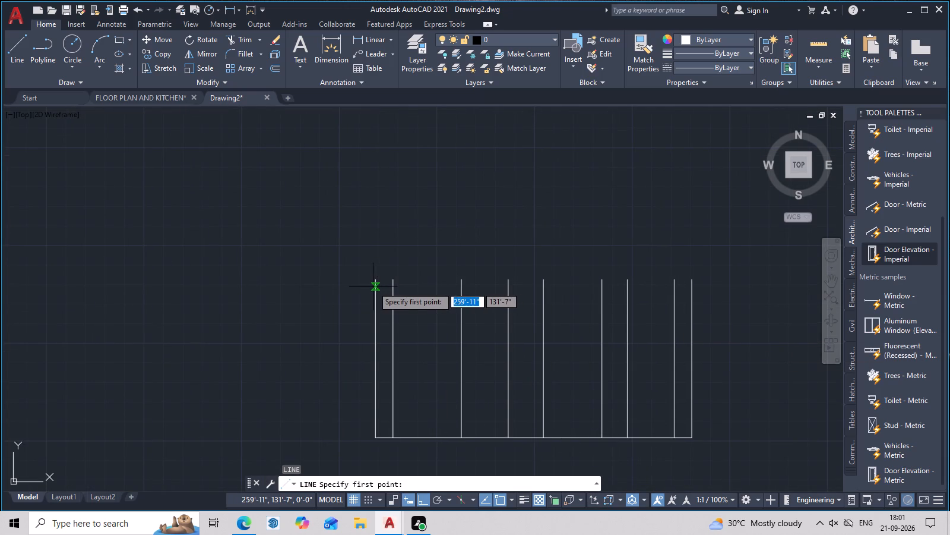
click(374, 283)
click(689, 281)
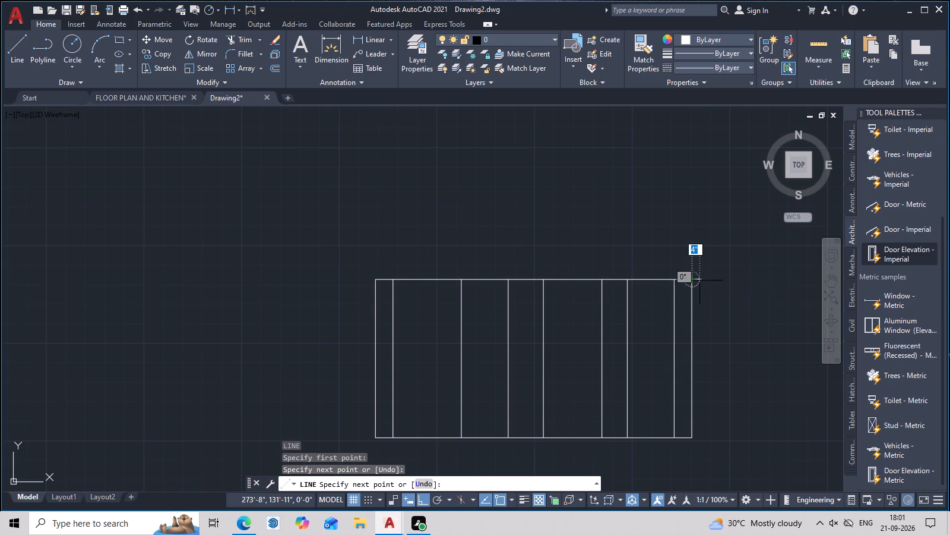
key(Escape)
Offset the horizontal line across the tops of the verticals 2'4" upward.
key(o)
key(space)
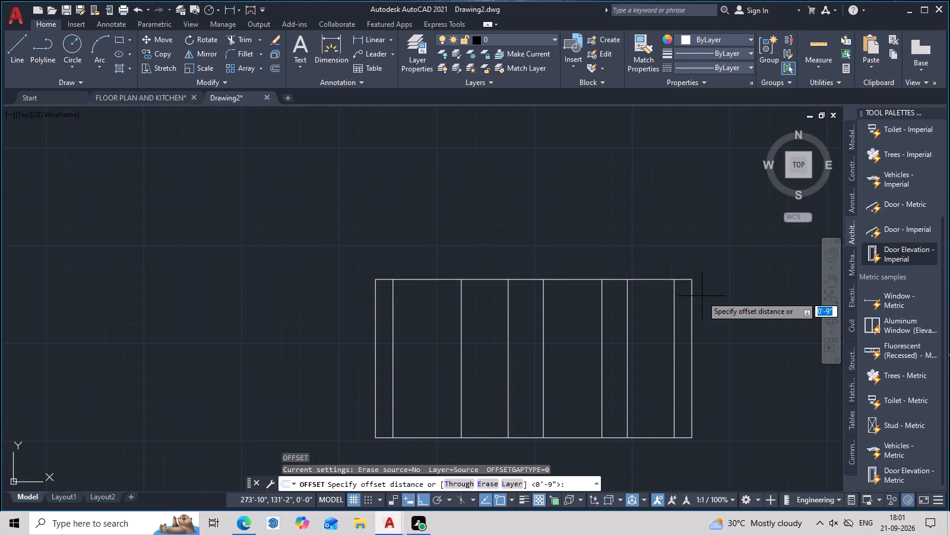
text(2'4)
text(")
key(space)
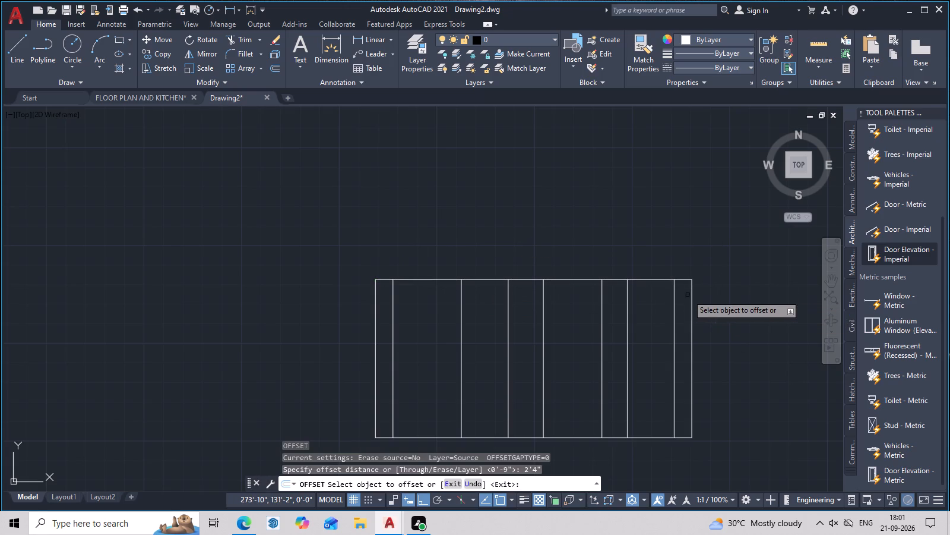
click(585, 279)
click(564, 177)
key(Escape)
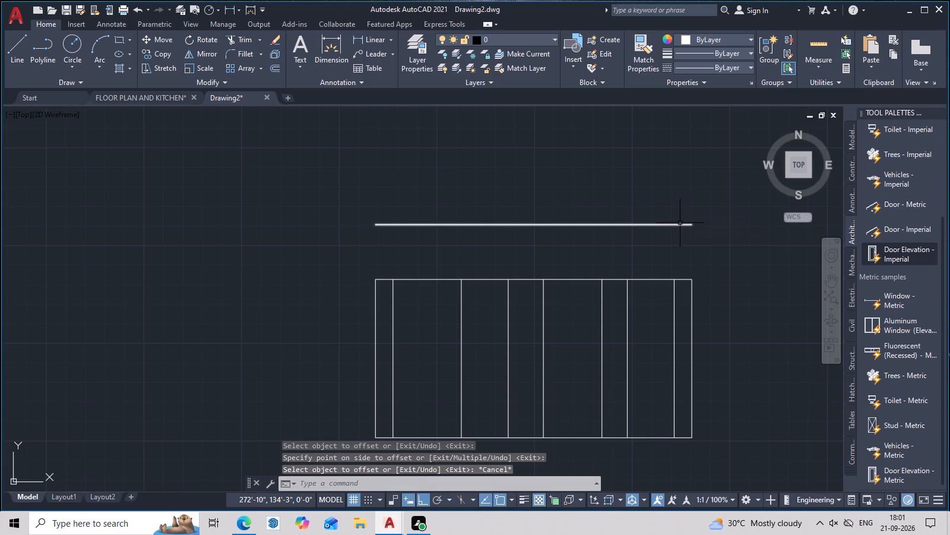
Draw vertical lines up from both ends of the lower horizontal top line, reaching past the offset line above it.
text(L)
key(space)
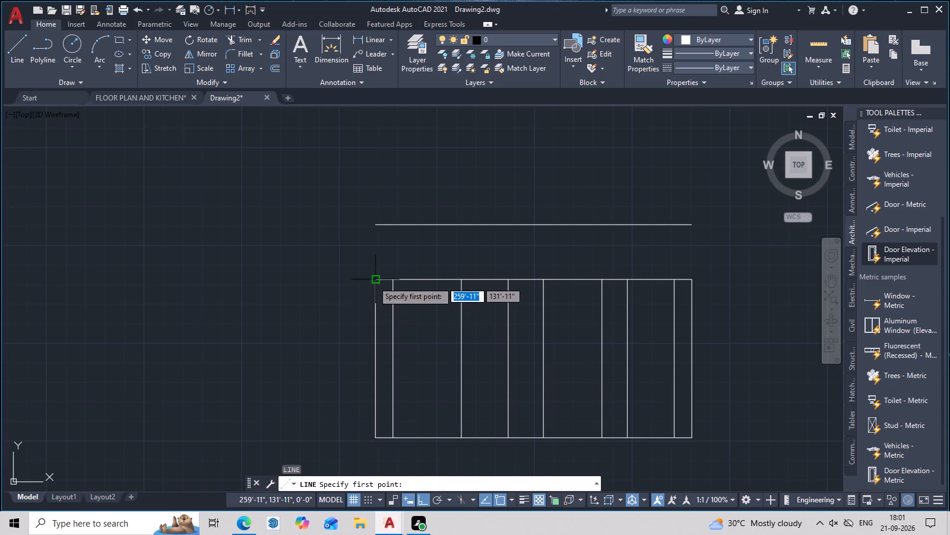
click(375, 281)
click(371, 213)
key(Escape)
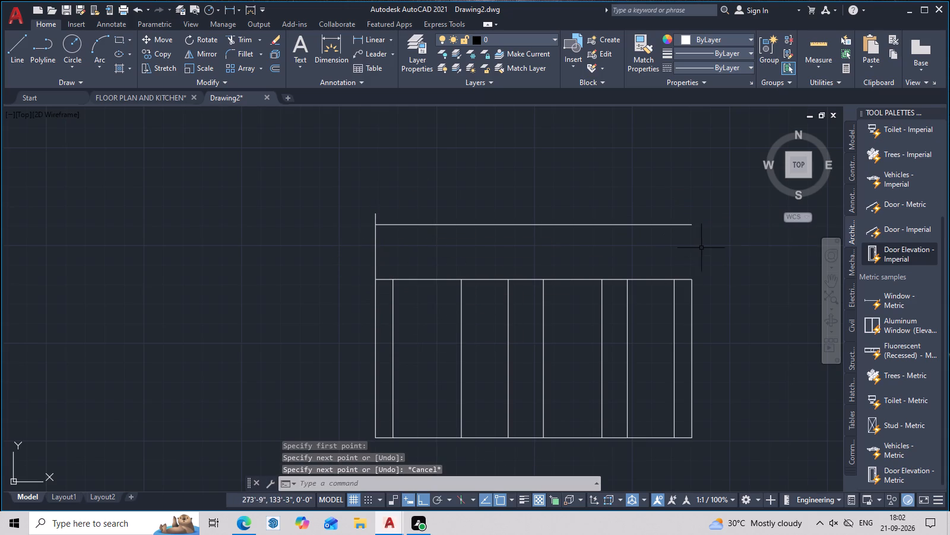
key(space)
click(691, 278)
click(687, 201)
key(Escape)
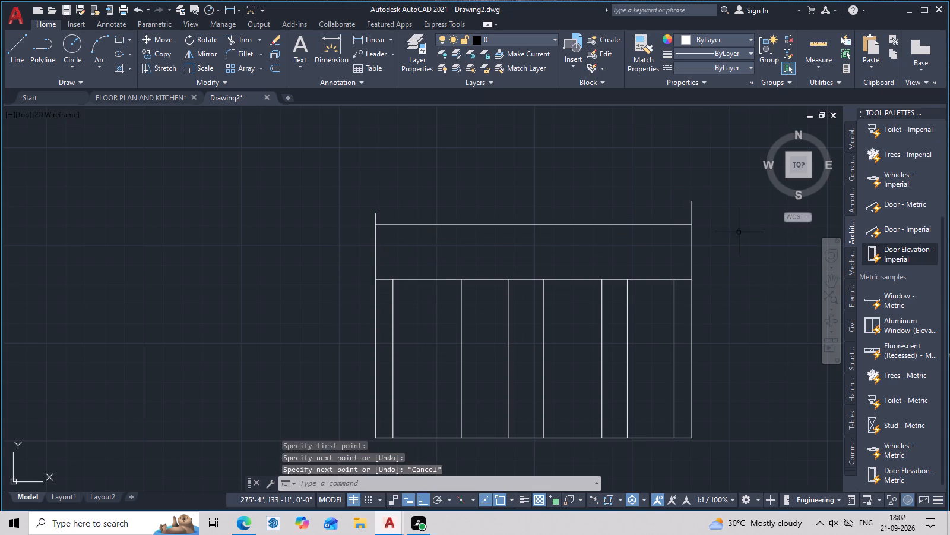
Trim both outer vertical lines where they extend above the topmost horizontal line.
text(TR)
key(space)
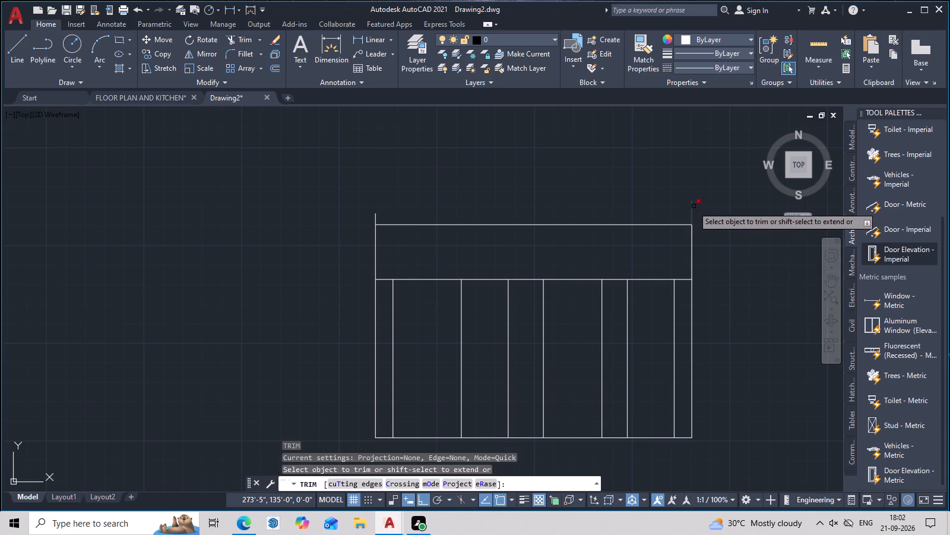
click(693, 206)
click(376, 215)
scroll(650, 236, down, 2)
middle_drag(711, 254, 712, 267)
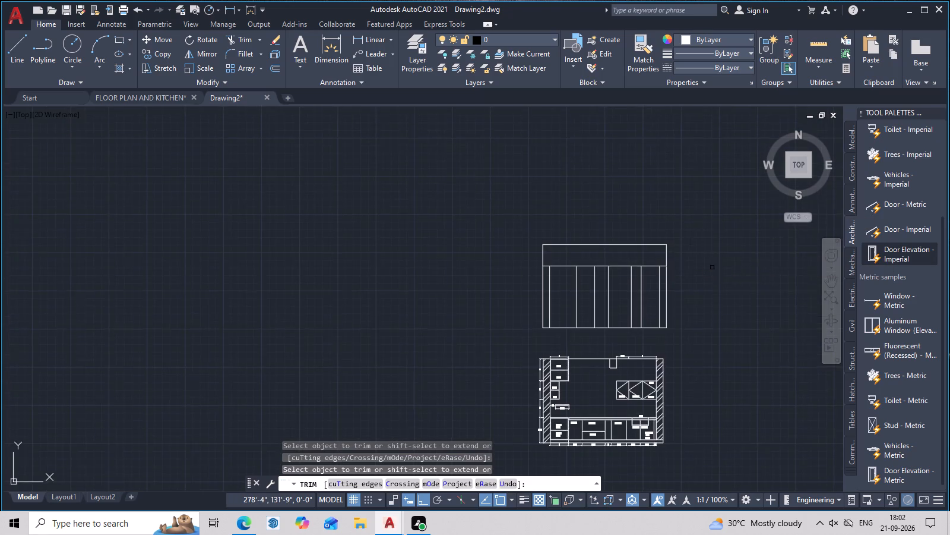
scroll(693, 276, up, 2)
middle_drag(692, 279, 716, 259)
middle_drag(650, 280, 718, 264)
middle_drag(710, 273, 704, 247)
key(Escape)
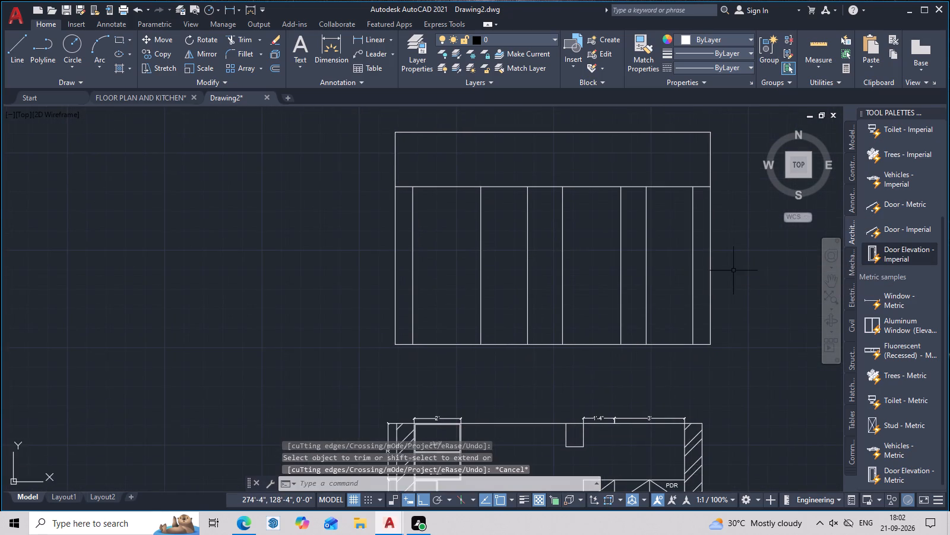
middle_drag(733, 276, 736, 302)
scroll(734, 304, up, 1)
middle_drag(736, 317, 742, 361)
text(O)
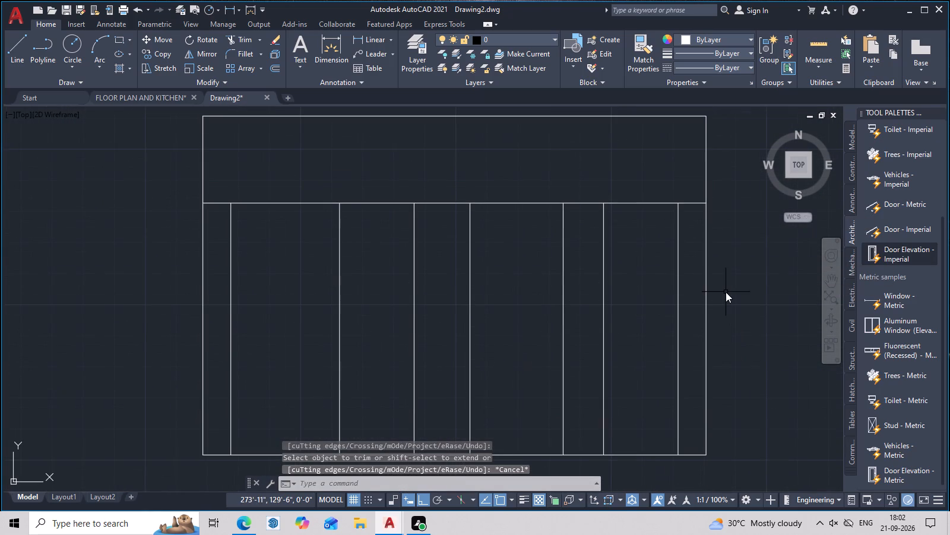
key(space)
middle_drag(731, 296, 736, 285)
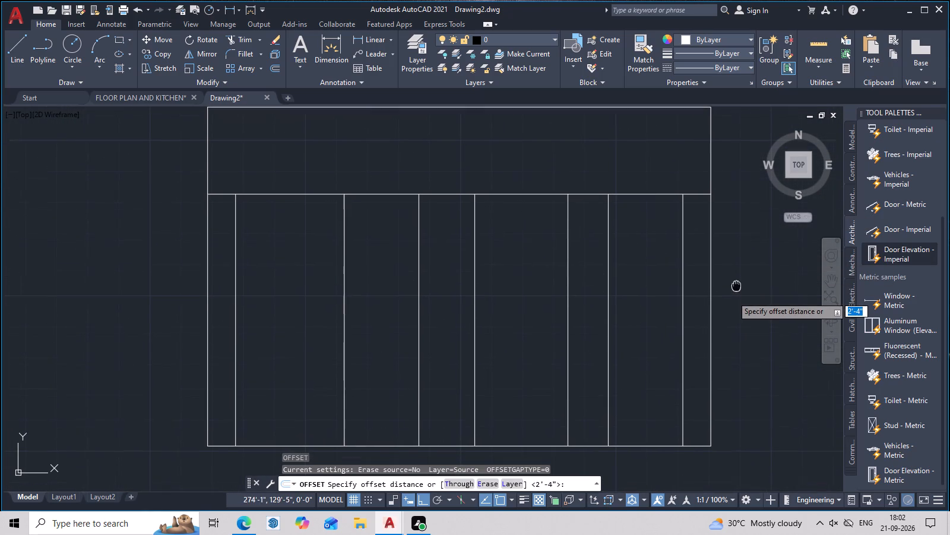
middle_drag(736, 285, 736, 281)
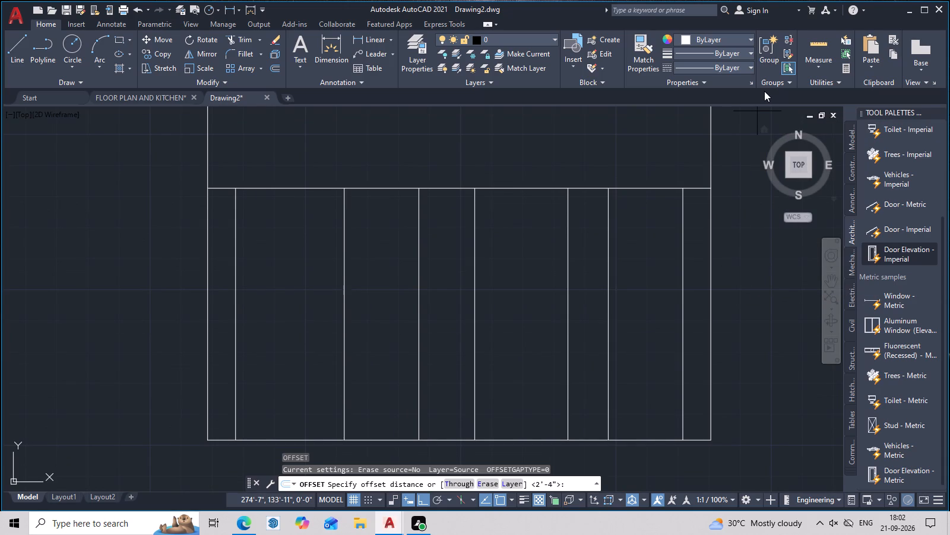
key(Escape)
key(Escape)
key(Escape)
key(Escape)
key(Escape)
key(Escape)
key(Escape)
Offset the base line of the new elevation 2'9" upward.
scroll(657, 96, down, 1)
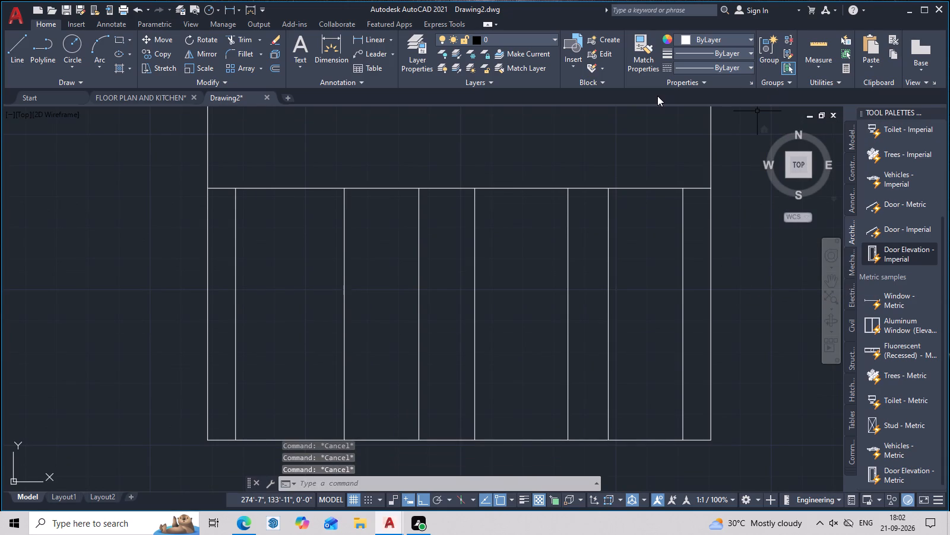
middle_drag(662, 288, 644, 224)
scroll(584, 271, up, 2)
middle_drag(600, 260, 691, 215)
scroll(660, 216, down, 2)
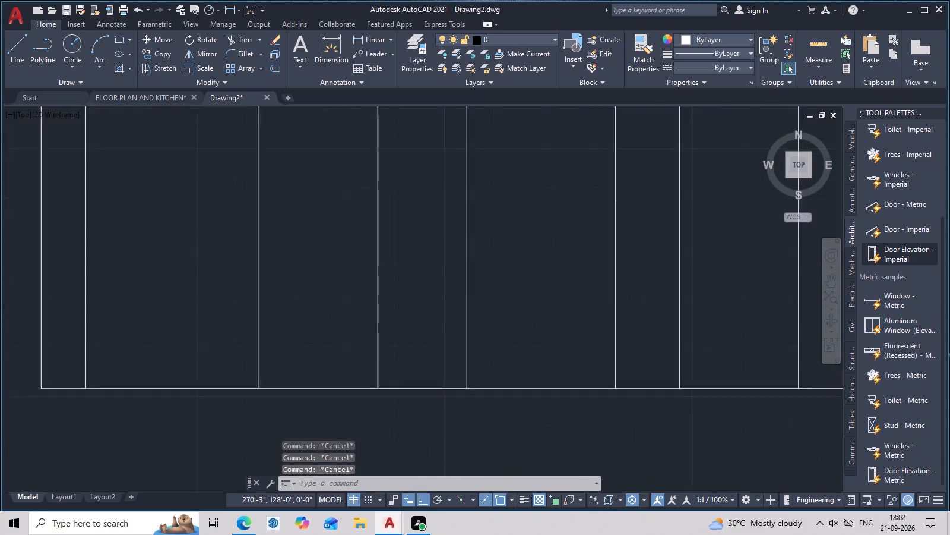
middle_drag(677, 256, 677, 304)
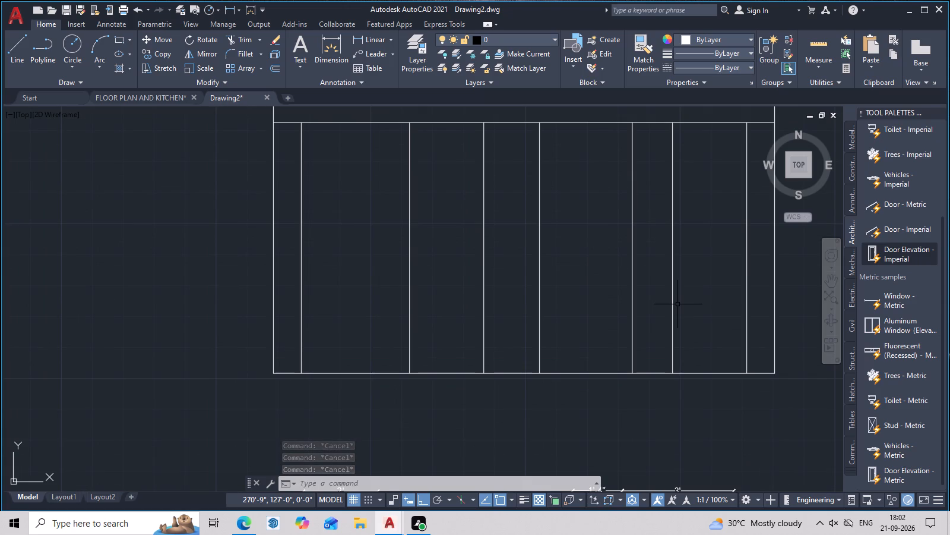
key(o)
key(space)
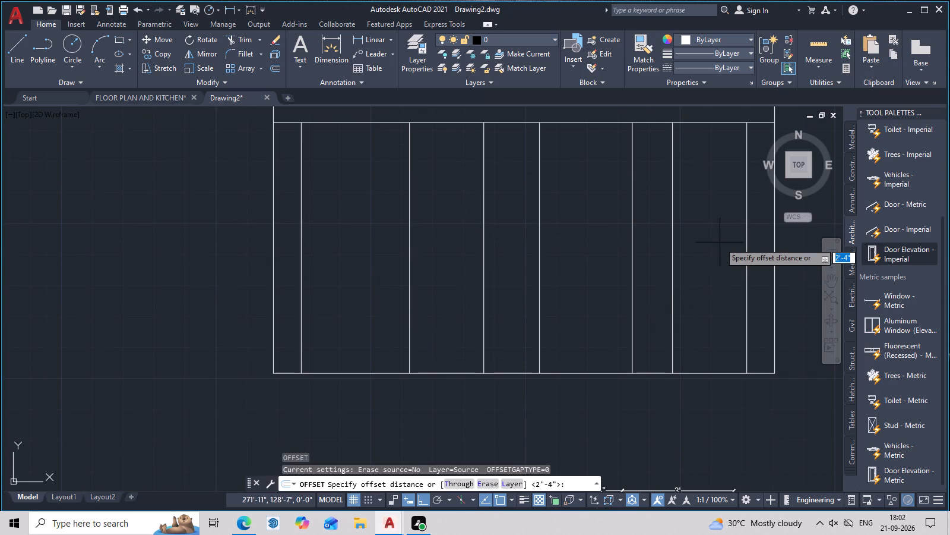
text(2'9)
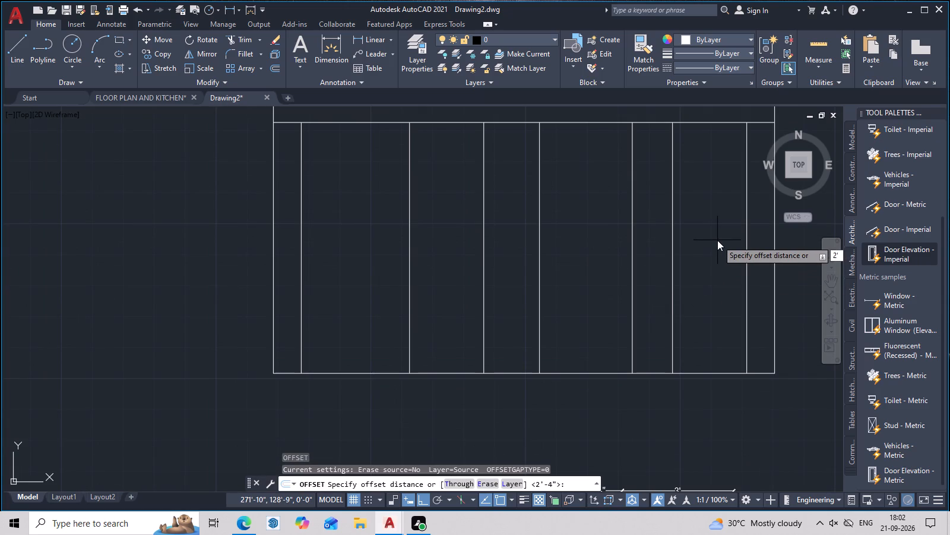
text(")
key(space)
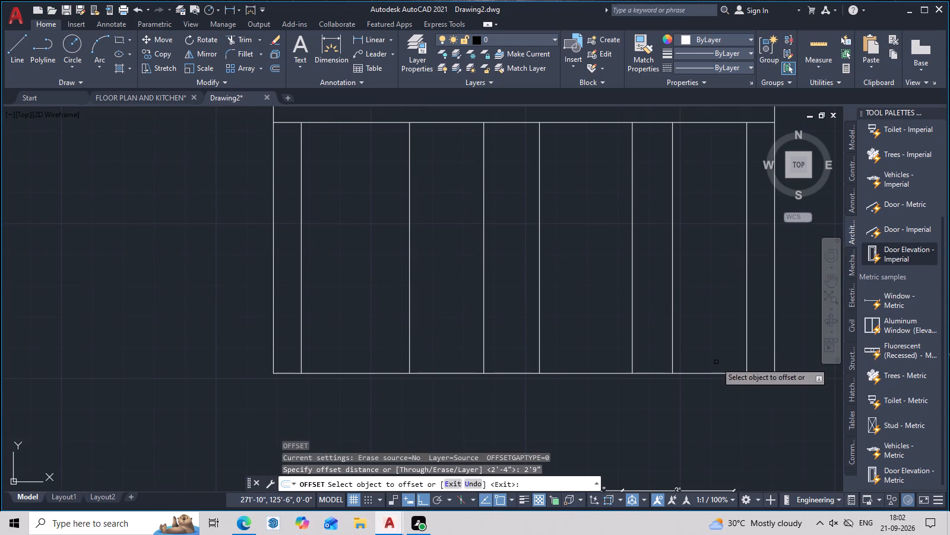
click(718, 374)
click(706, 246)
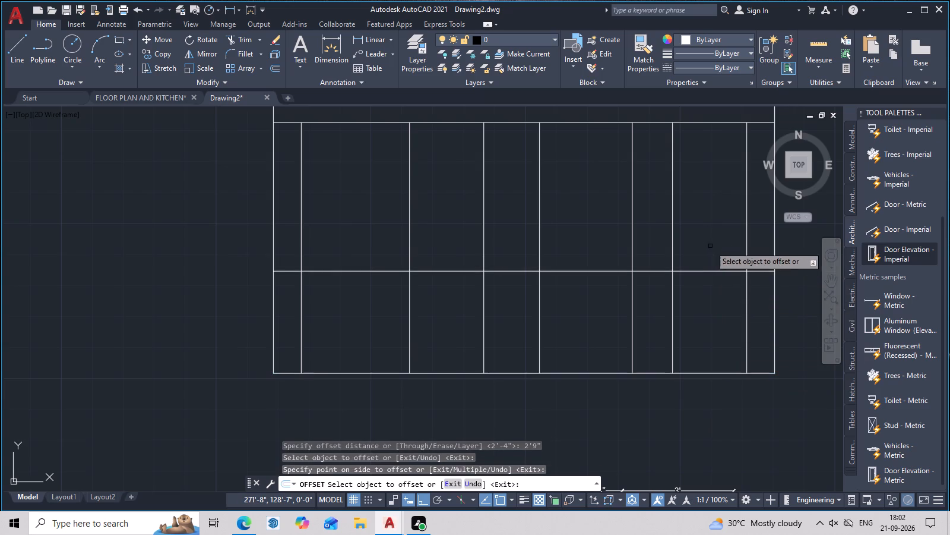
middle_drag(710, 246, 715, 291)
middle_click(718, 293)
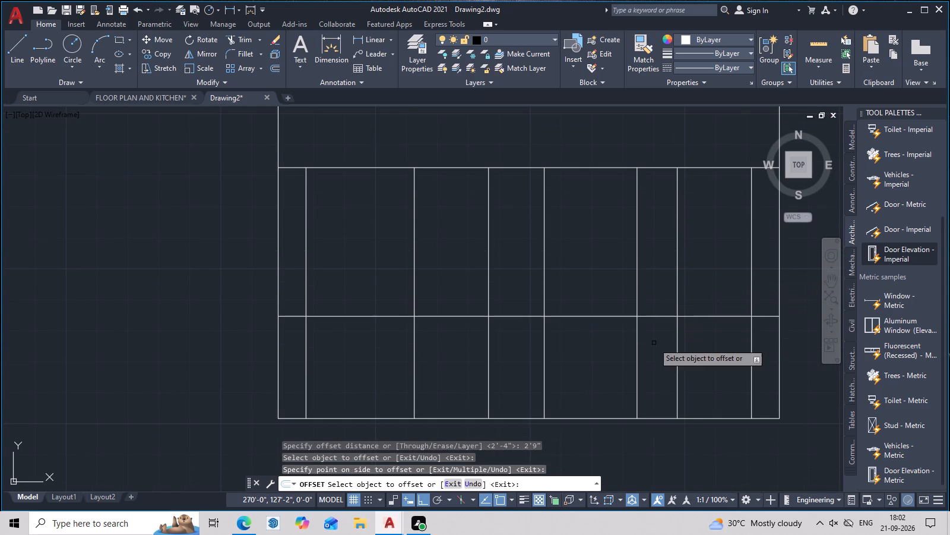
middle_drag(654, 343, 603, 385)
middle_drag(629, 339, 639, 329)
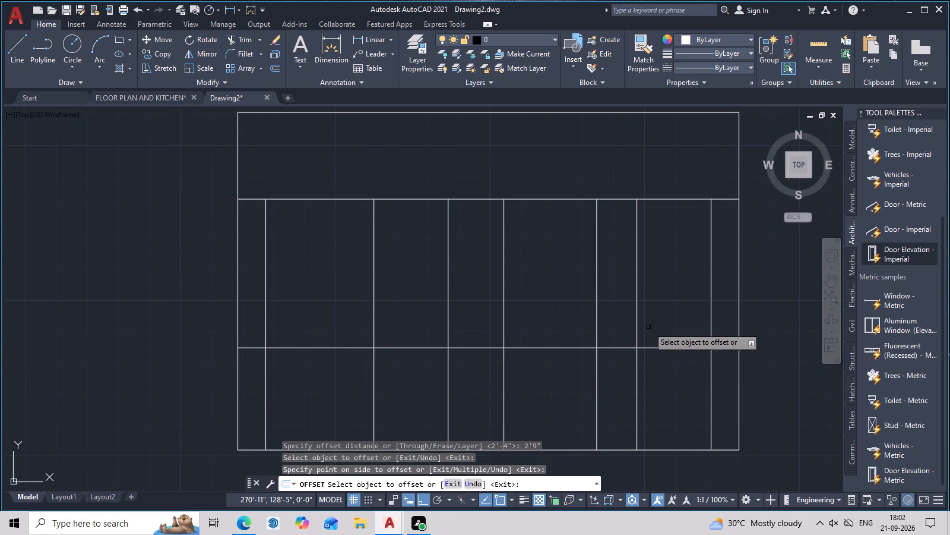
key(Escape)
Trim the four middle verticals above the 2'9" horizontal line, keeping the outer ones and the second inner vertical from the left.
text(TR)
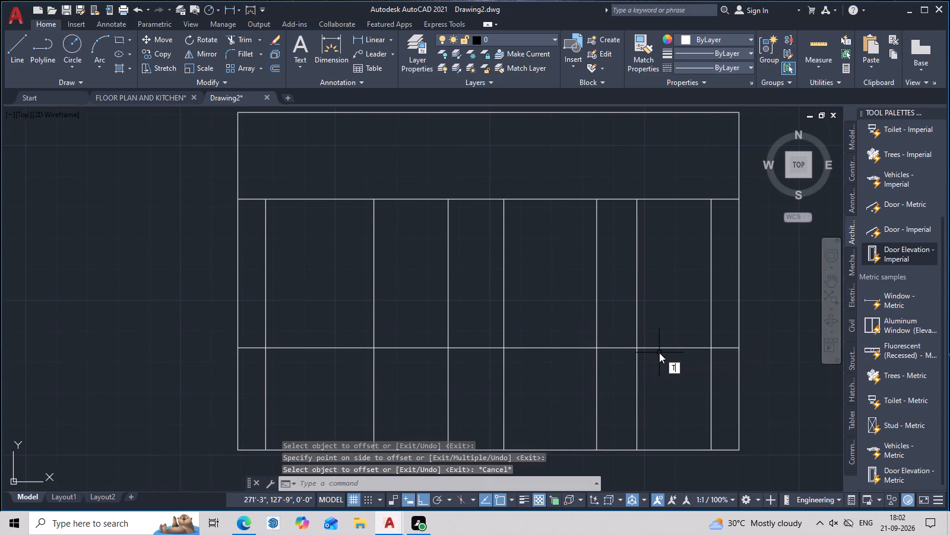
key(space)
drag(666, 322, 423, 338)
middle_drag(534, 323, 826, 301)
middle_drag(820, 301, 639, 311)
scroll(684, 311, down, 1)
middle_drag(701, 311, 654, 317)
scroll(696, 319, up, 2)
middle_drag(696, 319, 676, 370)
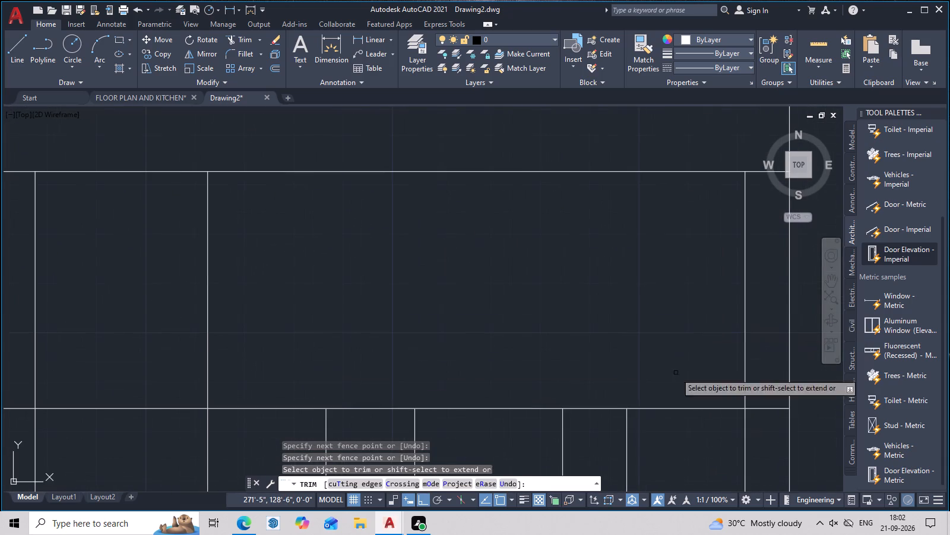
key(Escape)
middle_drag(724, 314, 673, 322)
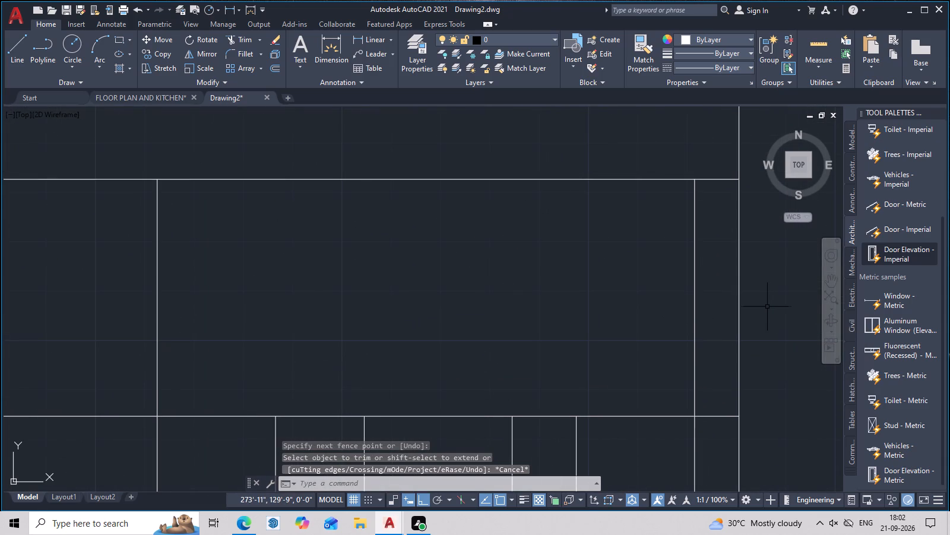
key(Escape)
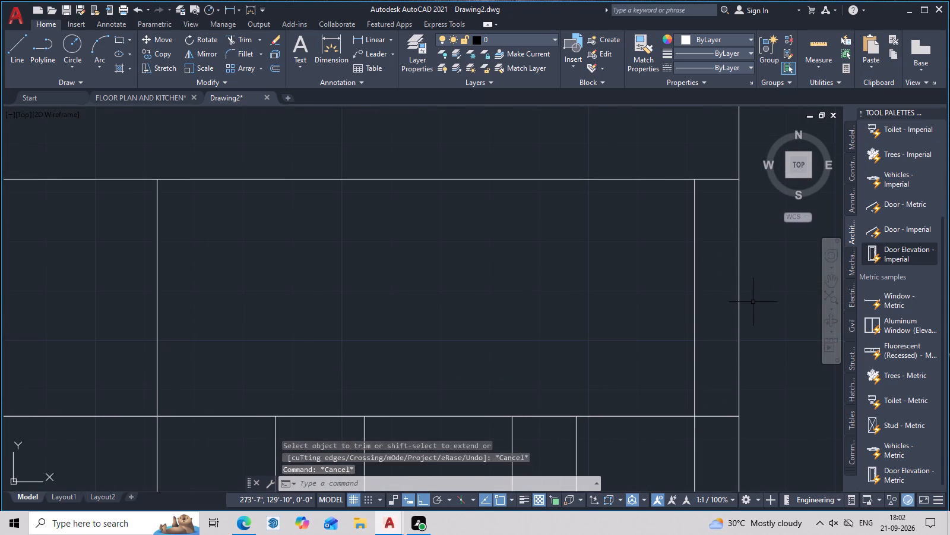
key(Escape)
key(Escape)
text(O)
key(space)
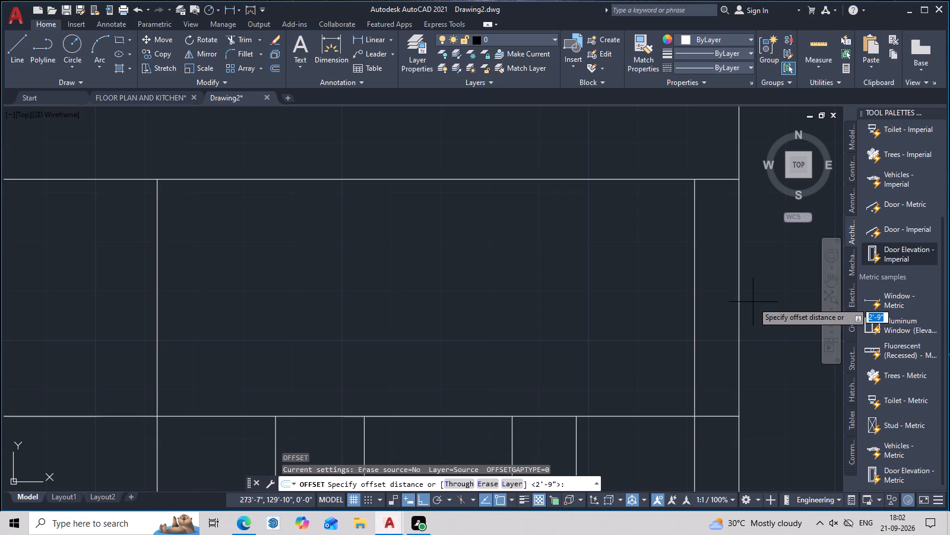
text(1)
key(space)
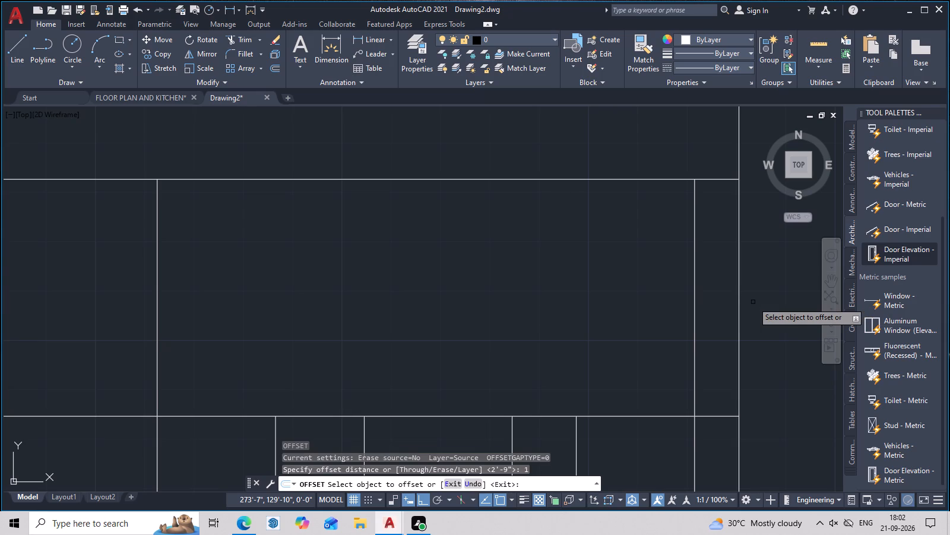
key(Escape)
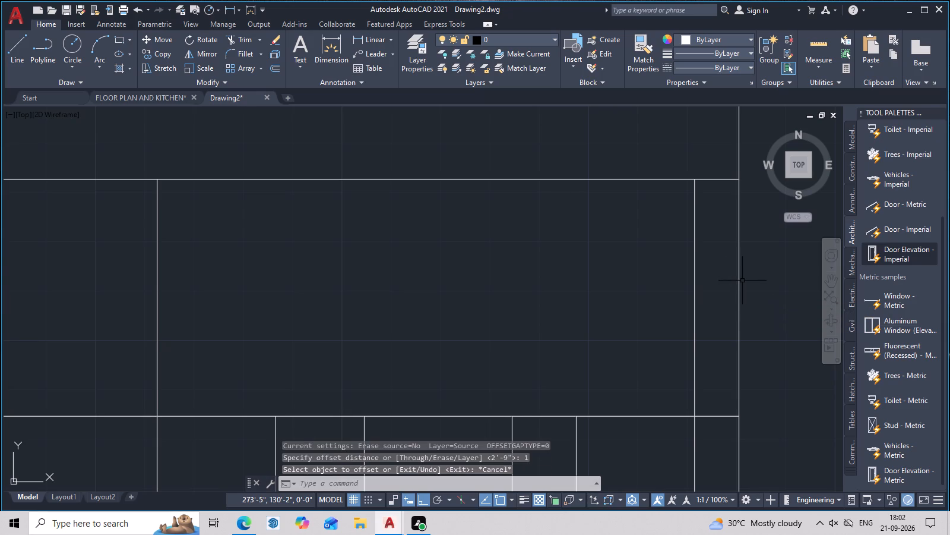
Break the right inner wall vertical at its intersection with the 2'9" horizontal line.
text(BR)
click(768, 317)
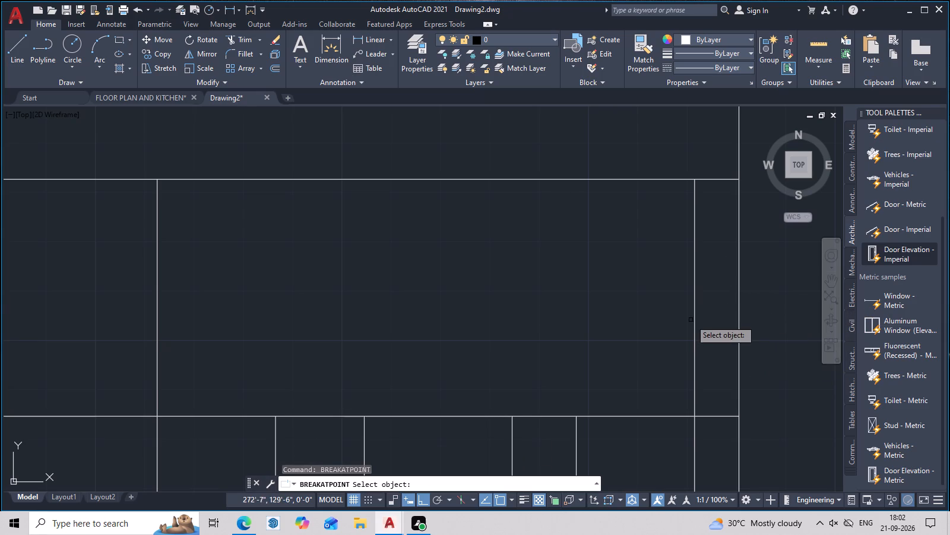
click(695, 323)
click(697, 419)
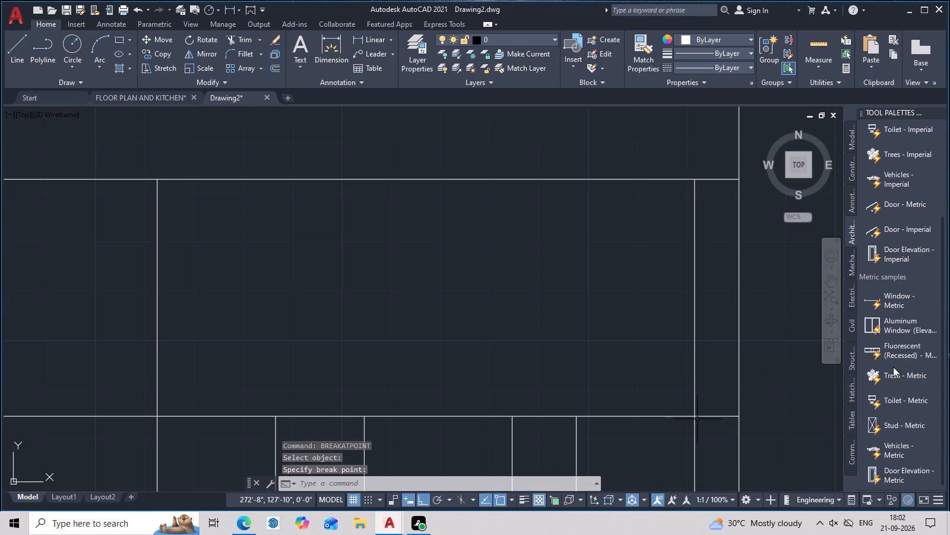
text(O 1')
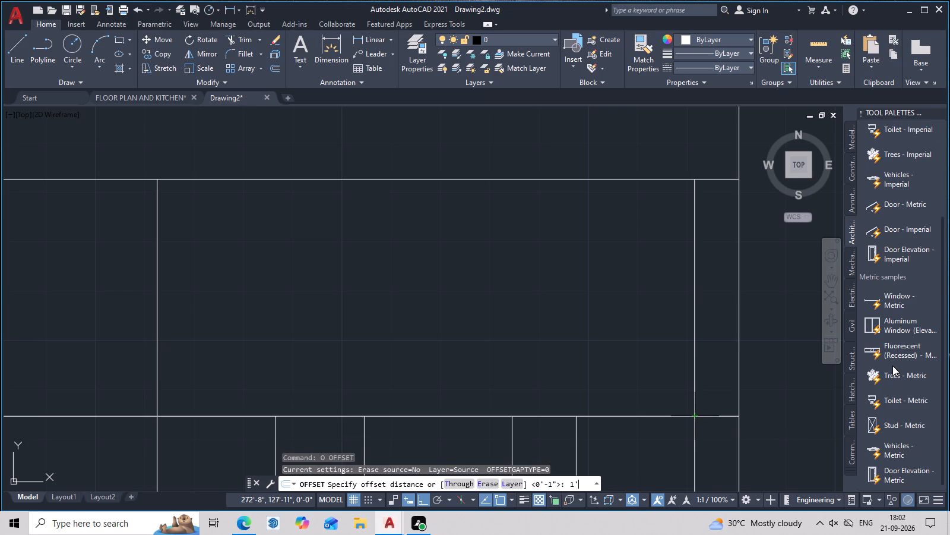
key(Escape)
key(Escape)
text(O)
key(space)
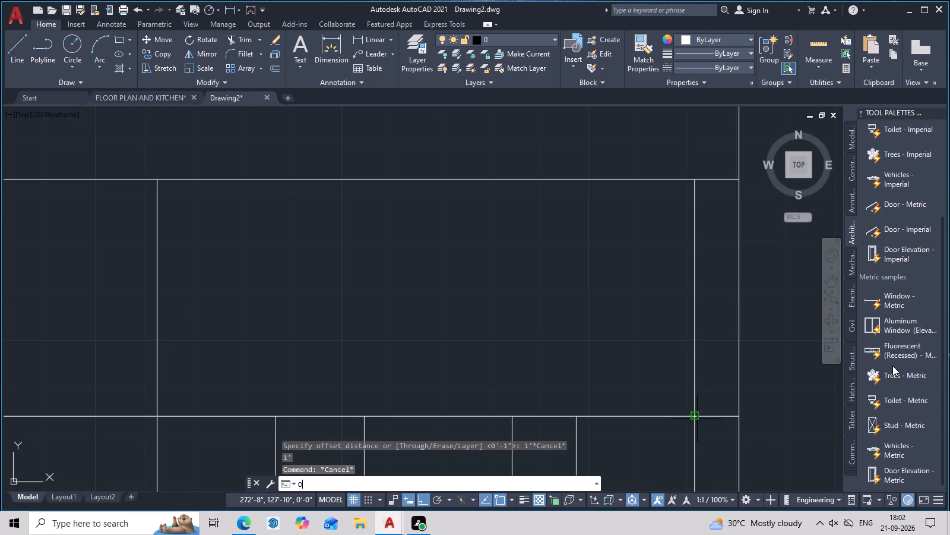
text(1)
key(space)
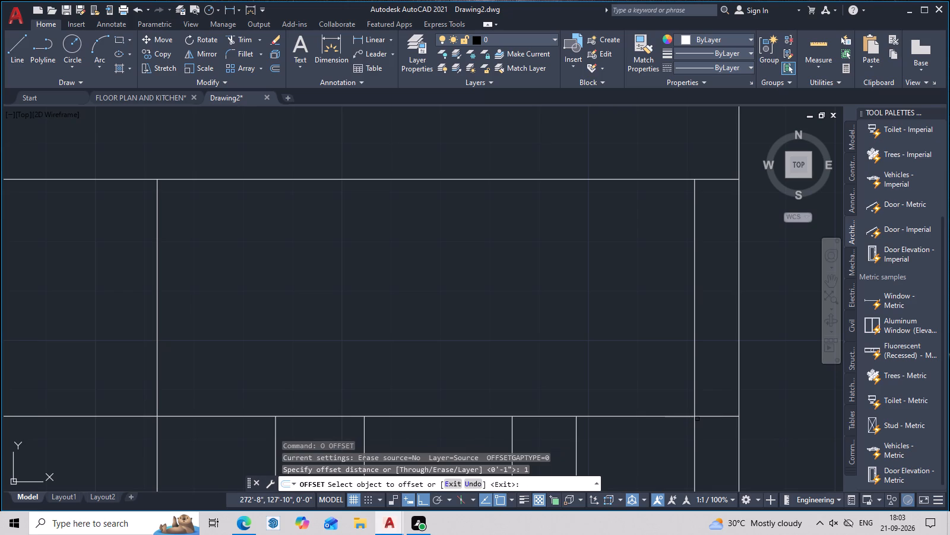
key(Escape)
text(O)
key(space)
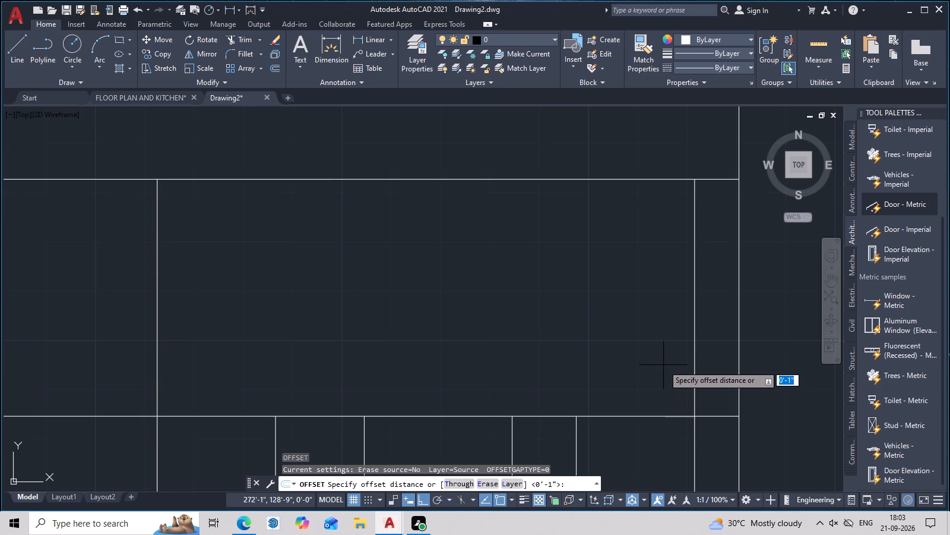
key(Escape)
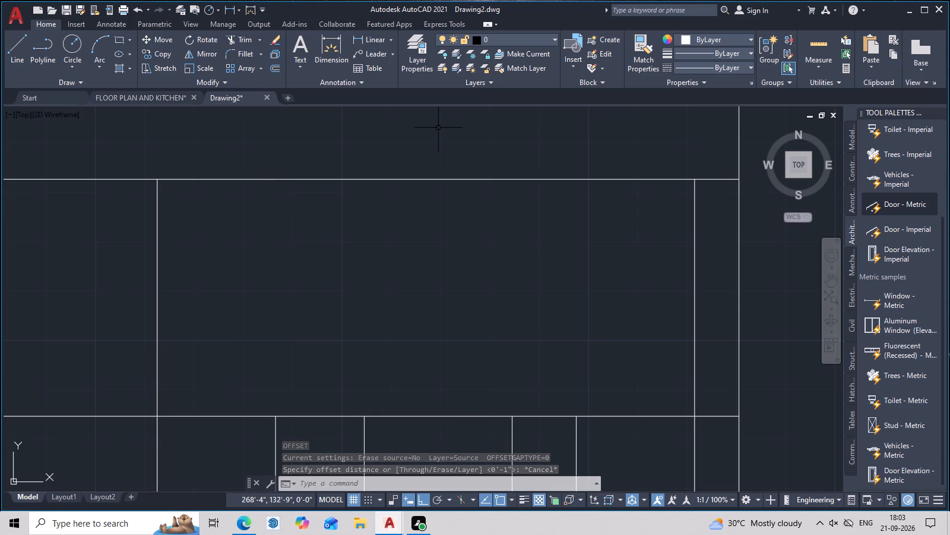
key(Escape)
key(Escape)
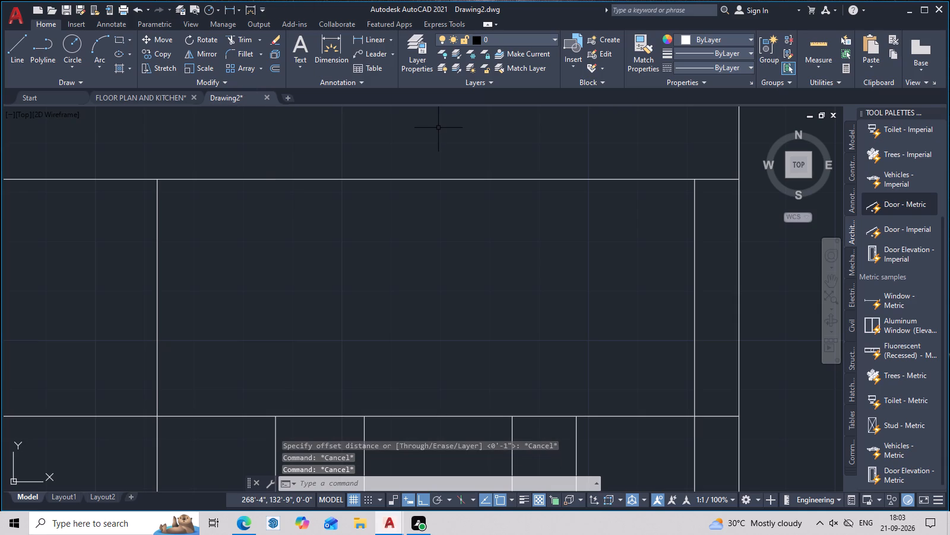
Offset the upper part of the broken right vertical 1' to the left, into the elevation.
text(O)
key(space)
text(1')
key(space)
click(694, 237)
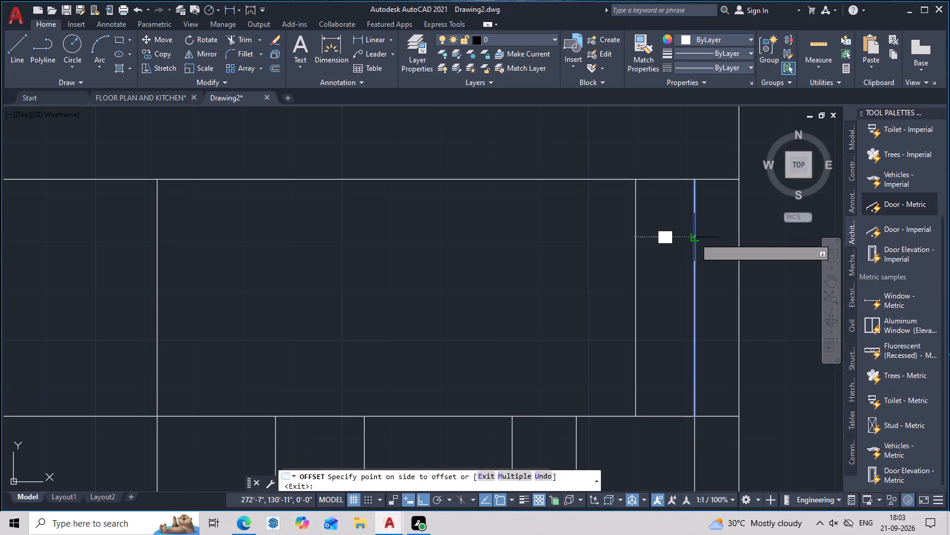
click(594, 245)
middle_drag(749, 271, 830, 279)
key(Escape)
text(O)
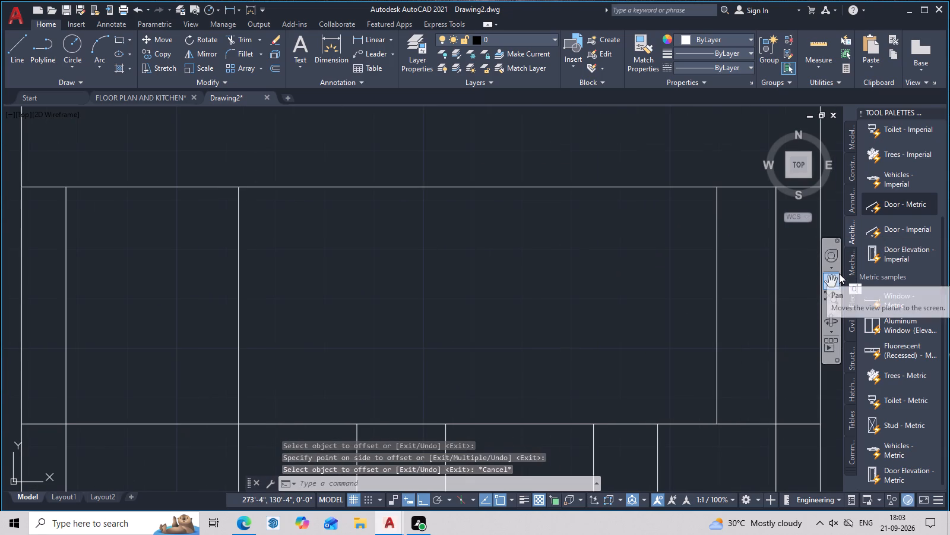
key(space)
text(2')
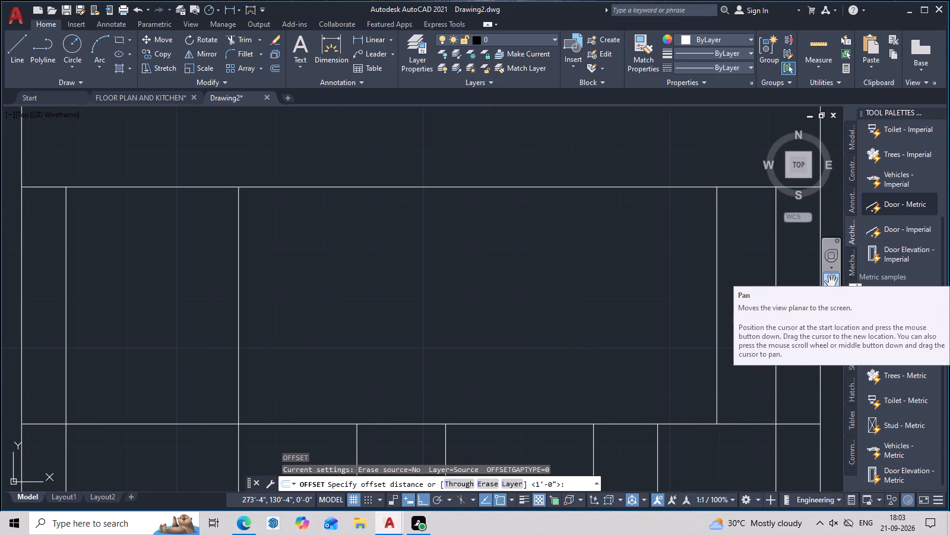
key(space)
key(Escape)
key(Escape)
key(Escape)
Offset the upper vertical nearest the right inner wall line 2' to the left, between the horizontal lines.
text(O 2')
key(space)
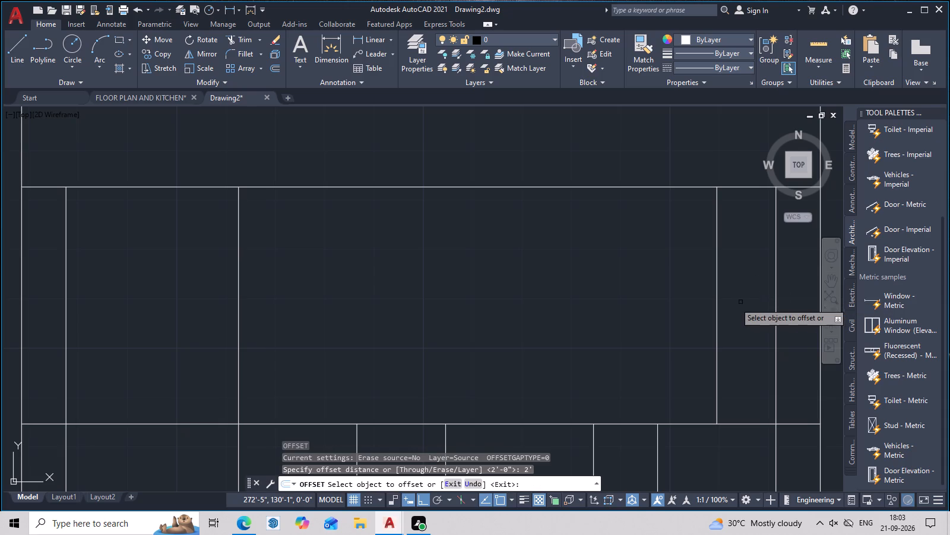
click(718, 297)
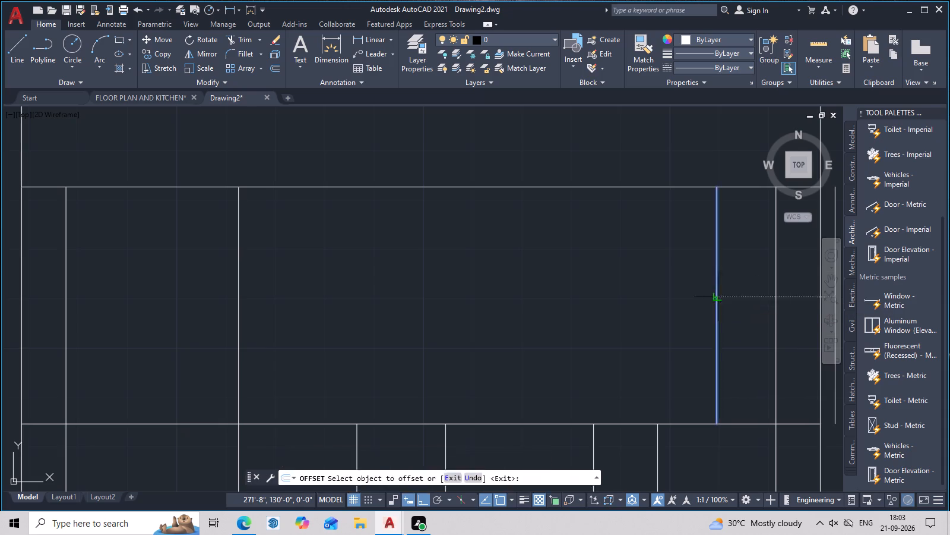
click(509, 302)
middle_drag(603, 306, 723, 330)
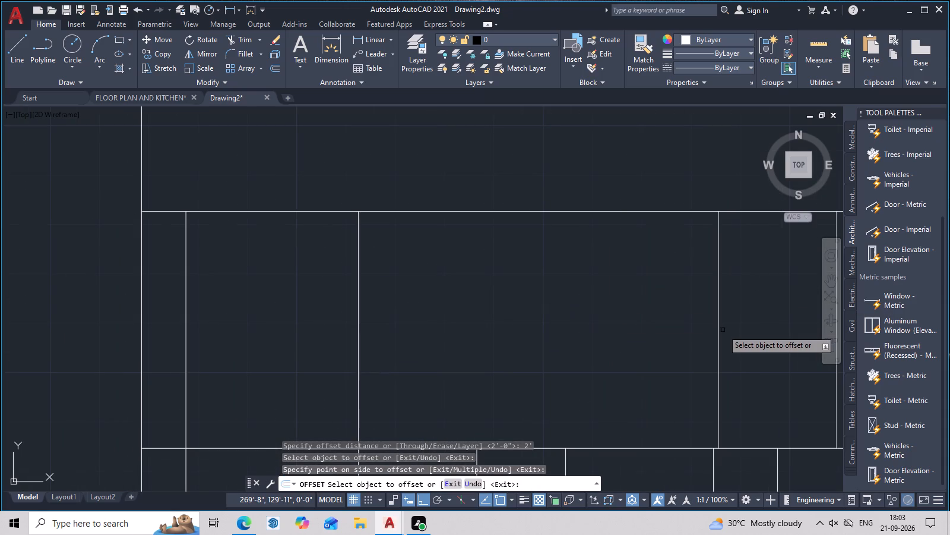
key(space)
Offset the newest upper vertical 2'8" further to the left.
text(2'8)
text(")
key(space)
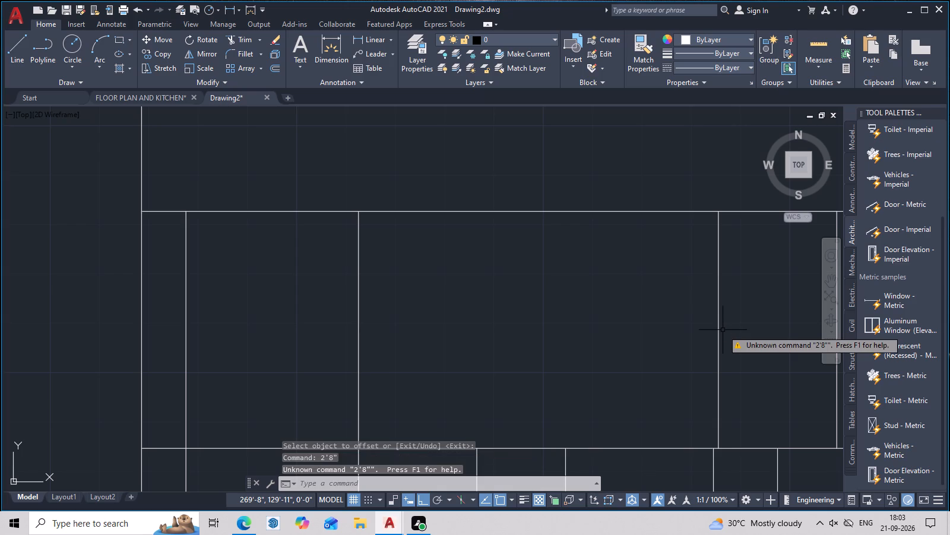
key(space)
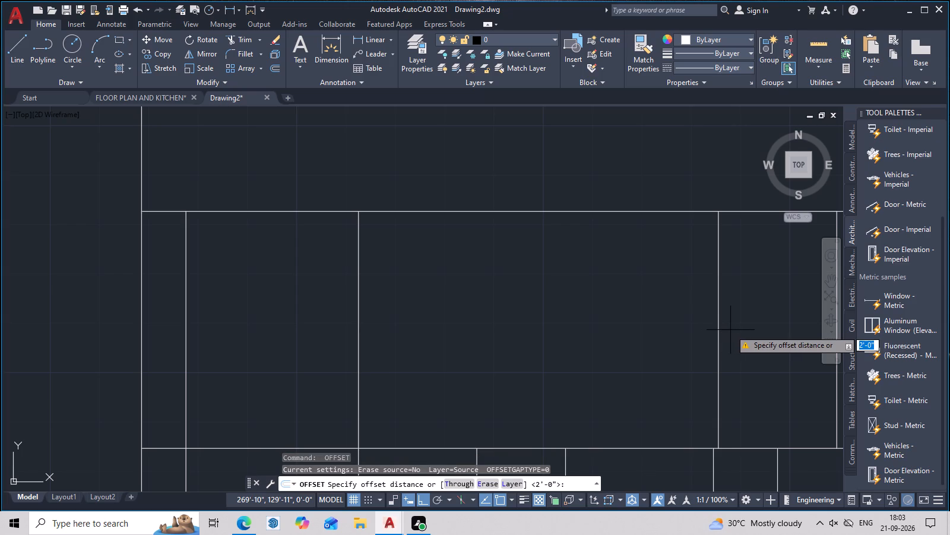
text(2'8)
text(")
key(space)
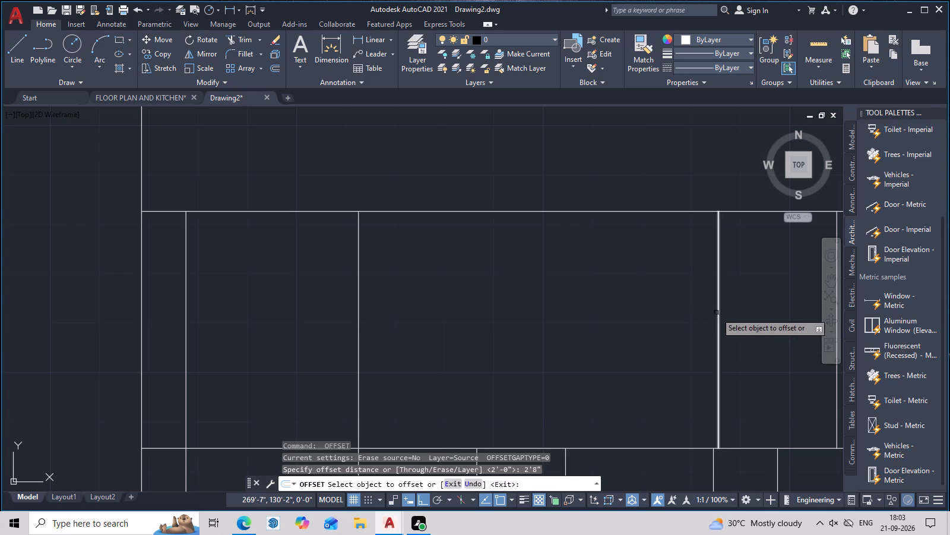
click(719, 311)
click(531, 314)
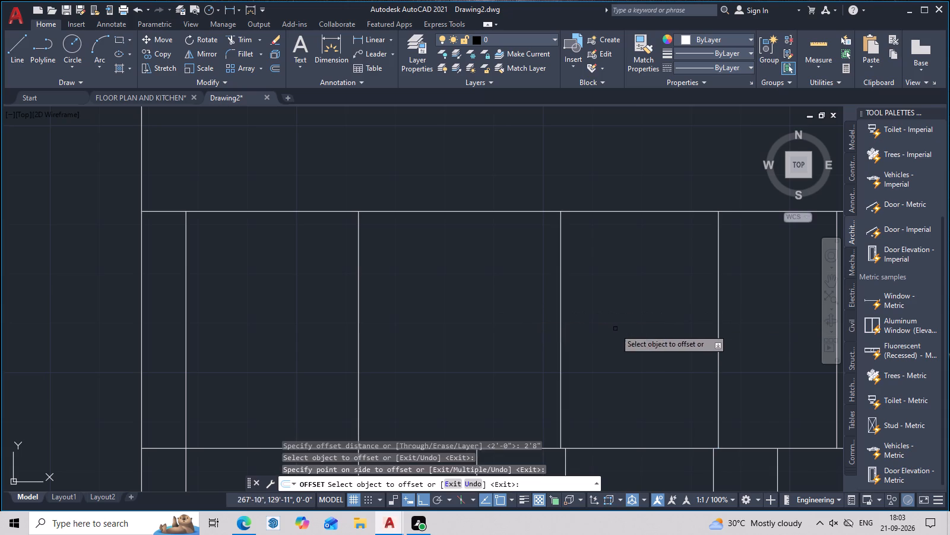
middle_drag(621, 331, 756, 308)
middle_drag(754, 308, 752, 429)
key(space)
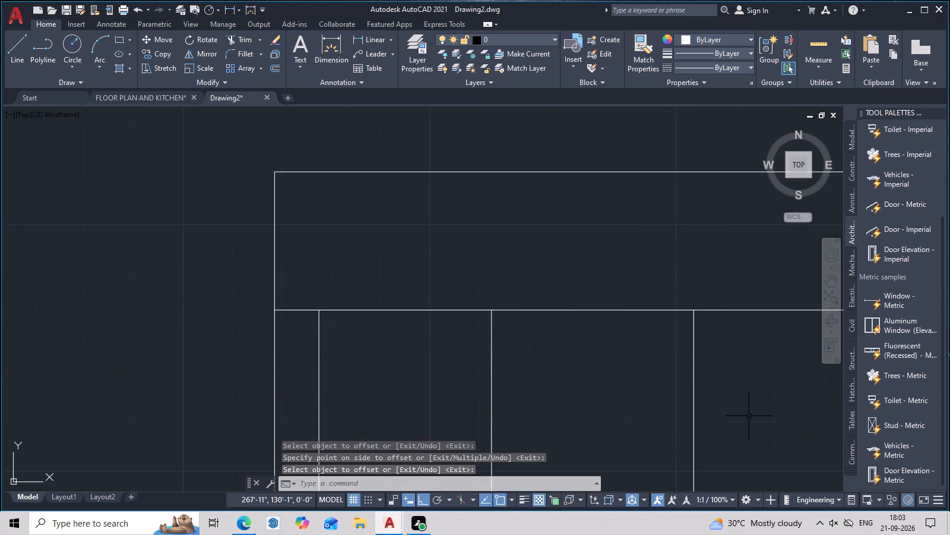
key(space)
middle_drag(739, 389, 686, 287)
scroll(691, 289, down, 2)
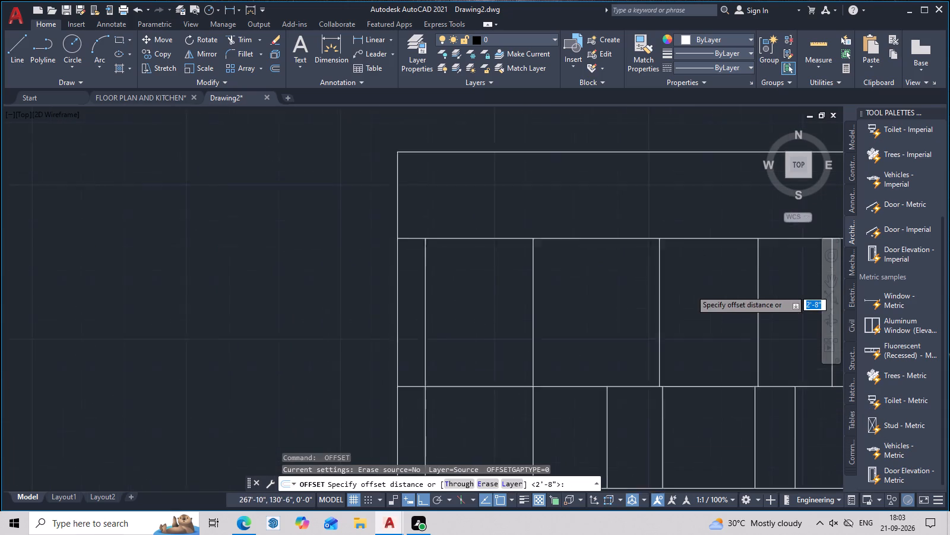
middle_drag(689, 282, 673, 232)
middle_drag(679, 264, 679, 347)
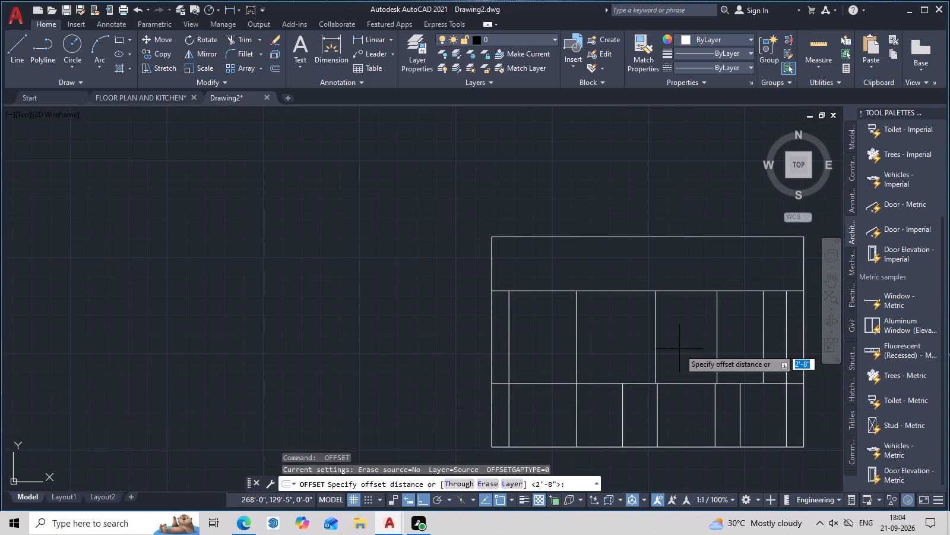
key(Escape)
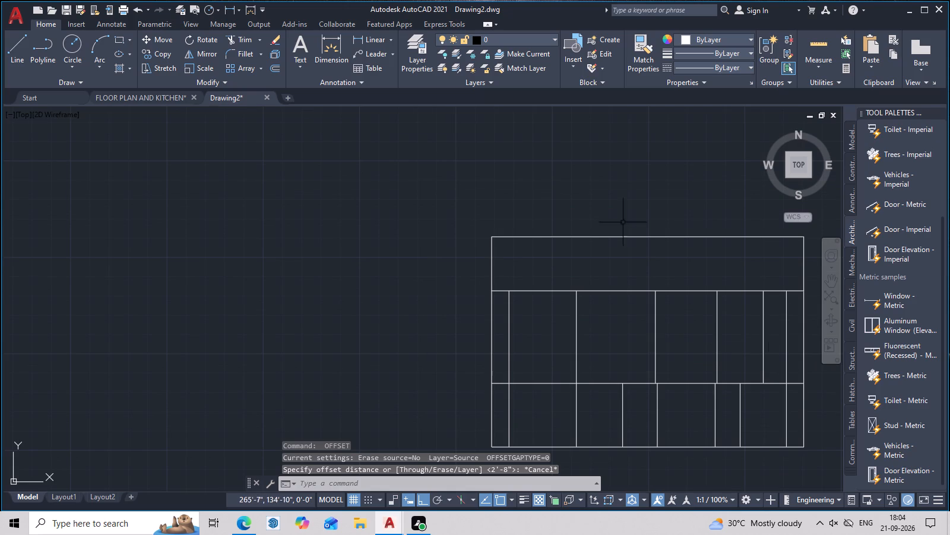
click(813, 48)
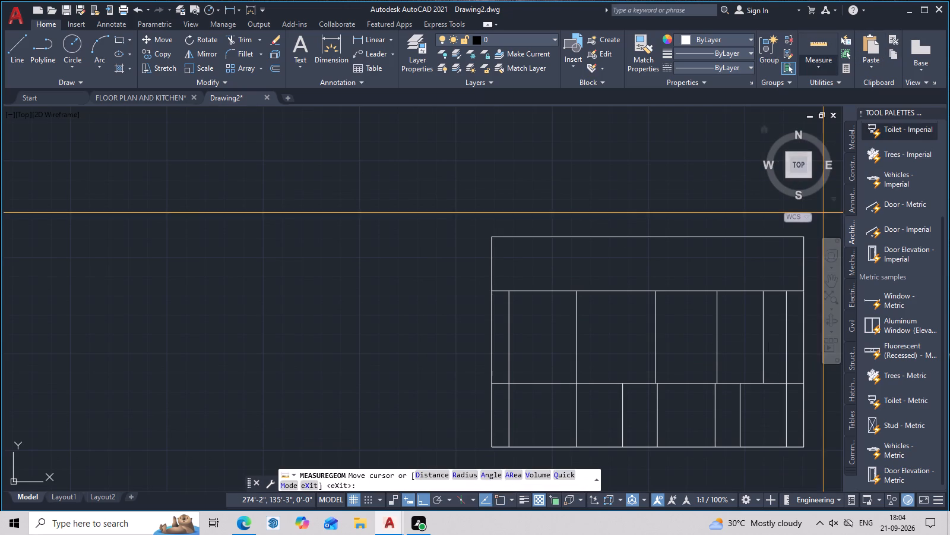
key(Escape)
Offset the second inner vertical from the elevation's left side 2' to the right.
middle_drag(632, 335, 617, 276)
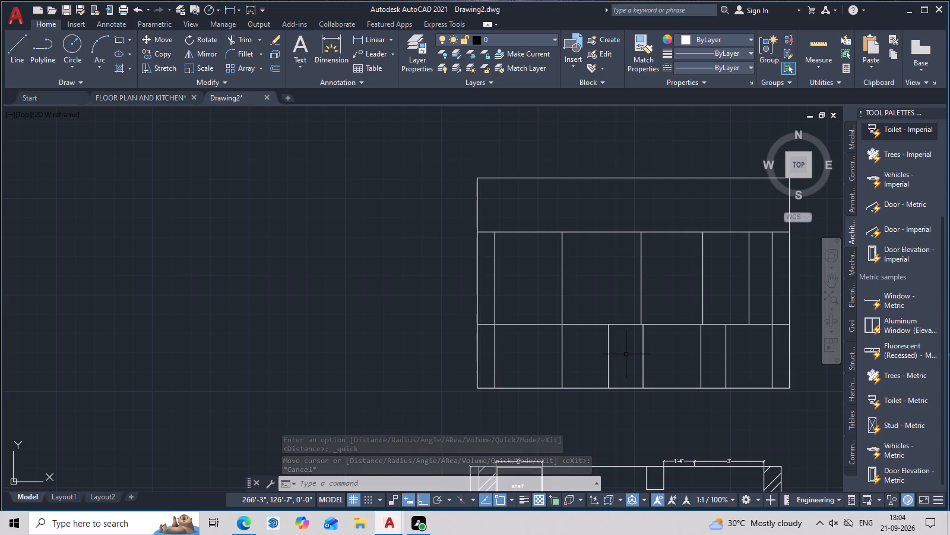
key(Escape)
text(O)
key(space)
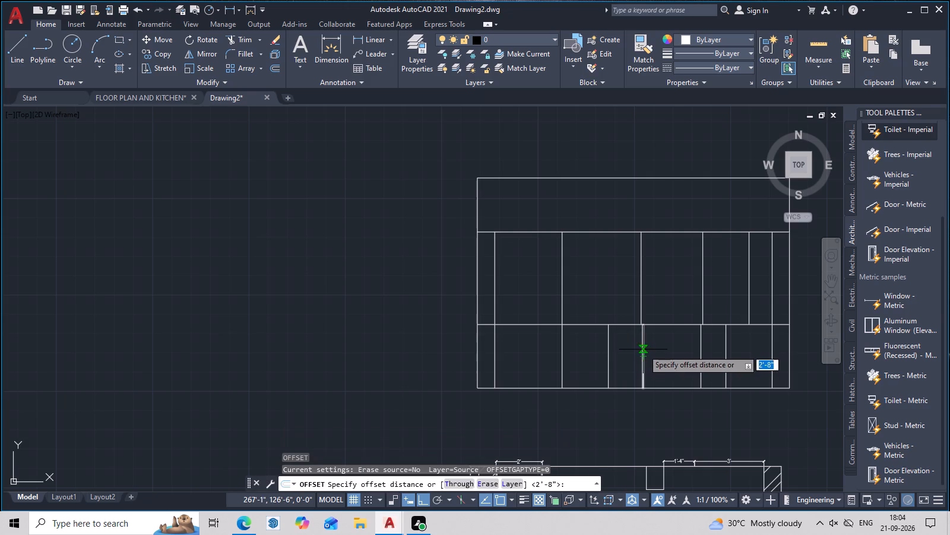
text(2')
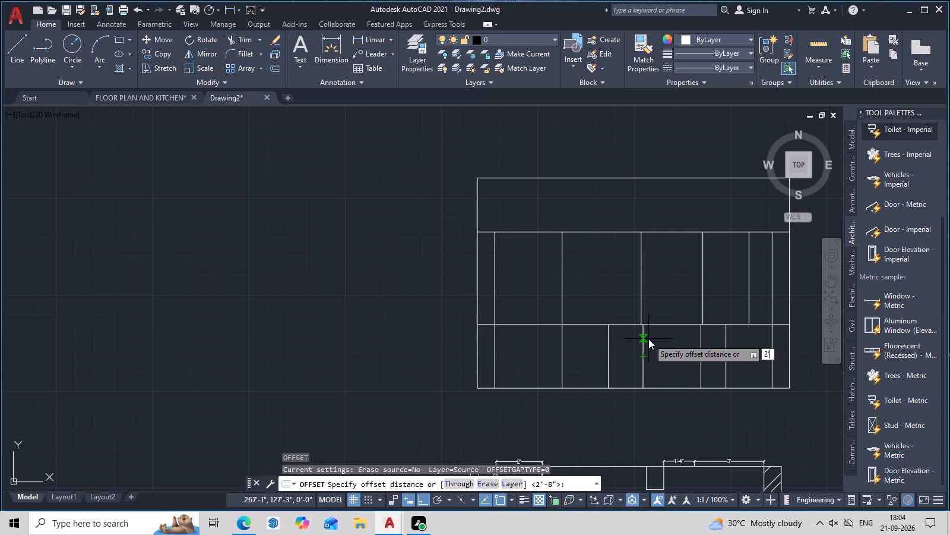
key(space)
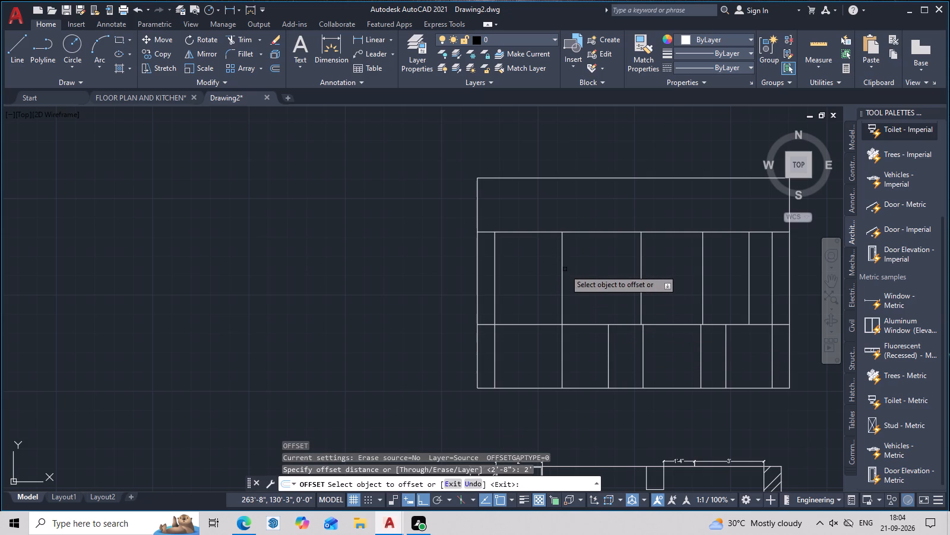
click(562, 271)
click(607, 279)
middle_drag(624, 288, 625, 276)
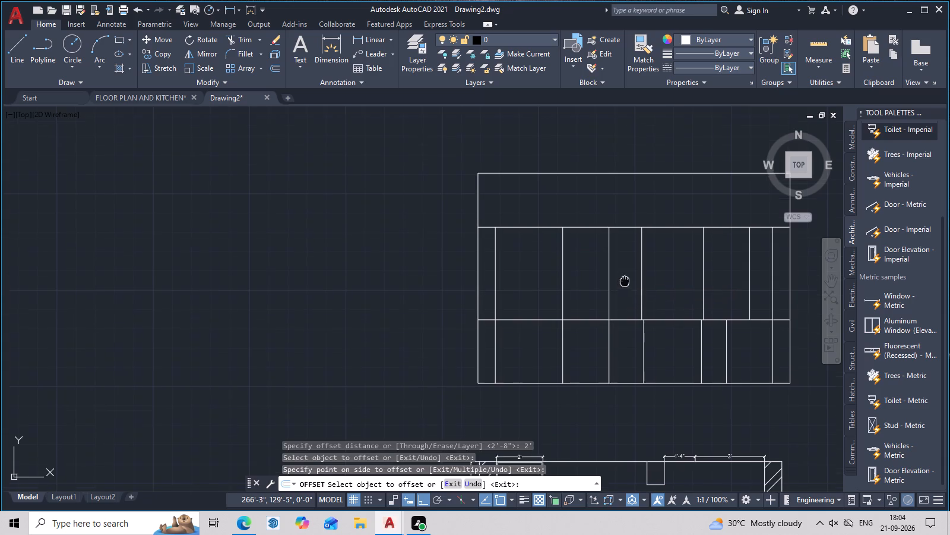
middle_drag(625, 276, 625, 243)
scroll(640, 269, up, 2)
key(Escape)
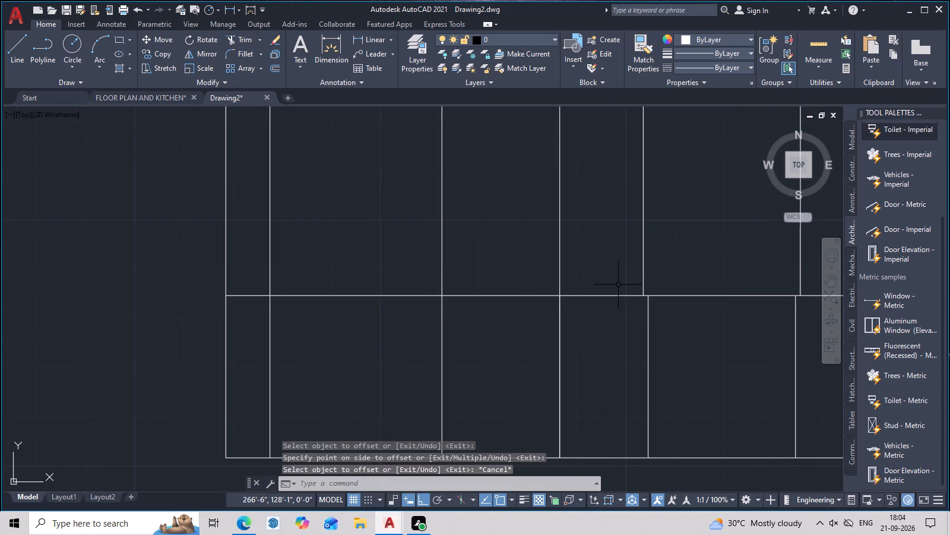
Break the new vertical at the 2'9" horizontal line and erase its lower piece, which duplicates the base divider.
text(BR)
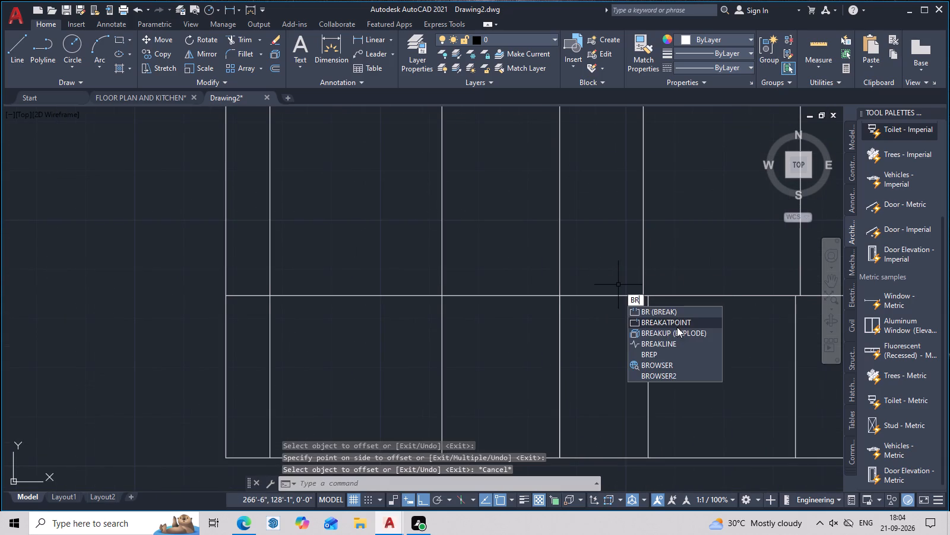
click(677, 322)
click(561, 263)
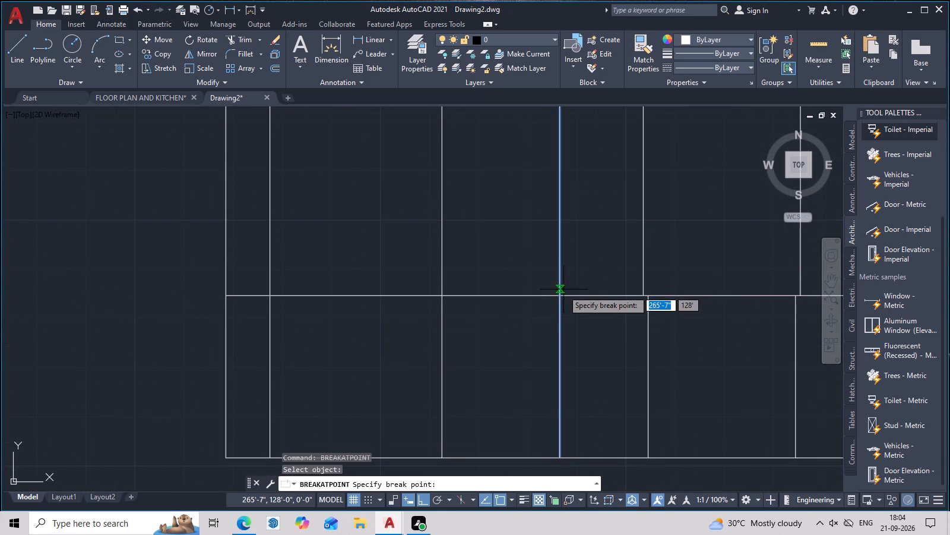
click(560, 295)
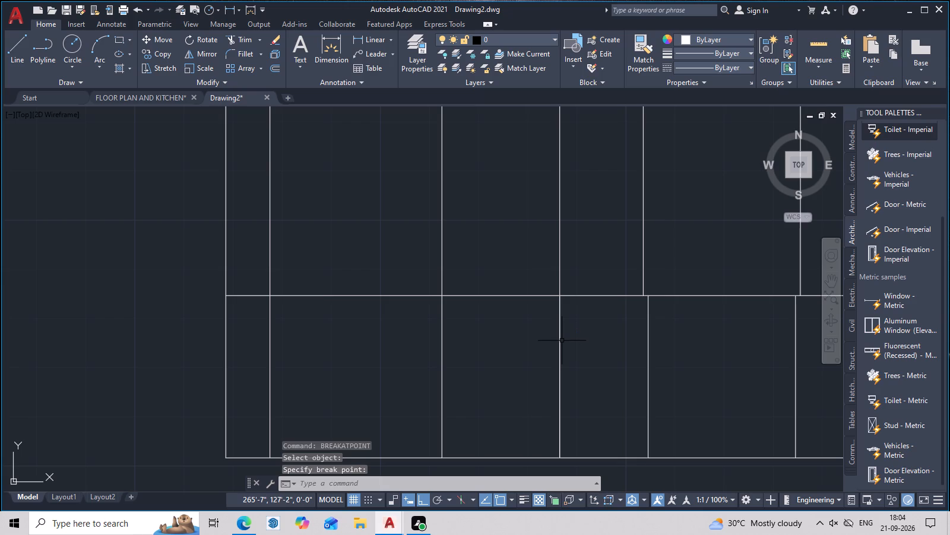
click(560, 342)
key(Delete)
Offset the horizontal line at the top of the upper section 2' downward.
scroll(663, 338, down, 2)
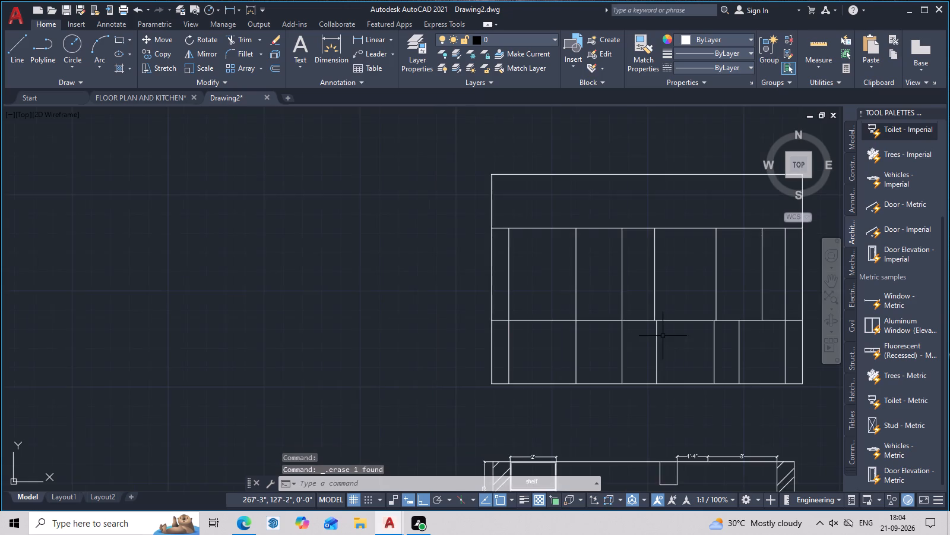
middle_drag(663, 335, 663, 368)
scroll(663, 365, up, 2)
middle_drag(664, 356, 654, 370)
scroll(644, 313, down, 2)
middle_drag(656, 327, 577, 361)
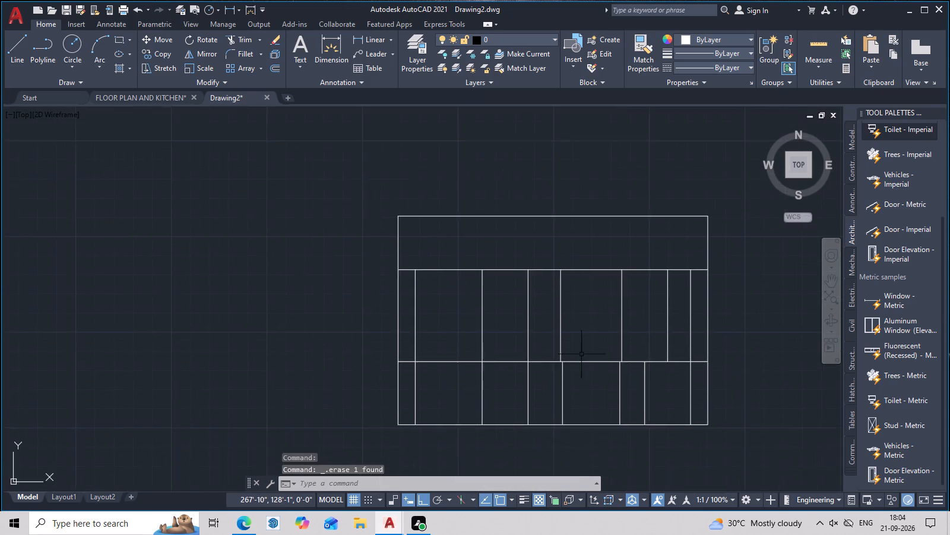
scroll(581, 354, up, 2)
middle_drag(584, 349, 580, 412)
middle_drag(585, 401, 572, 334)
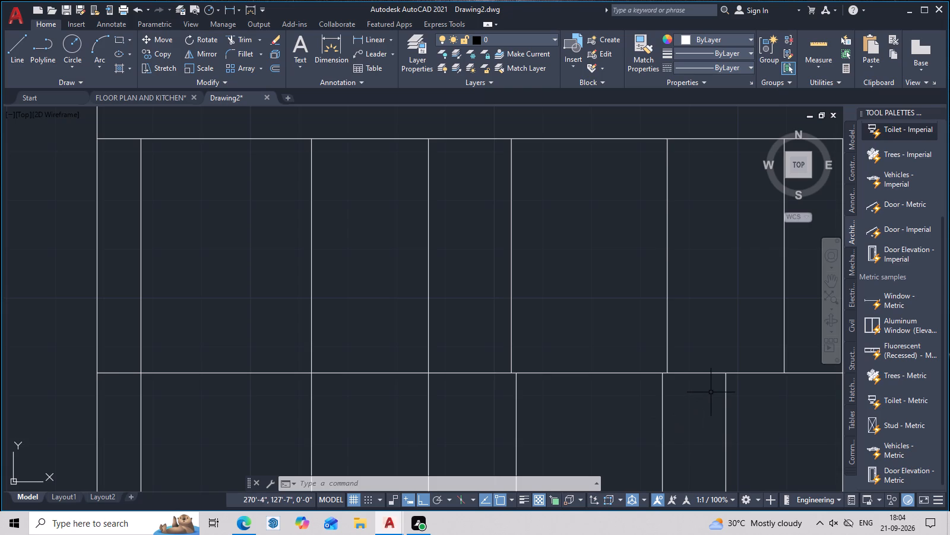
text(O)
key(space)
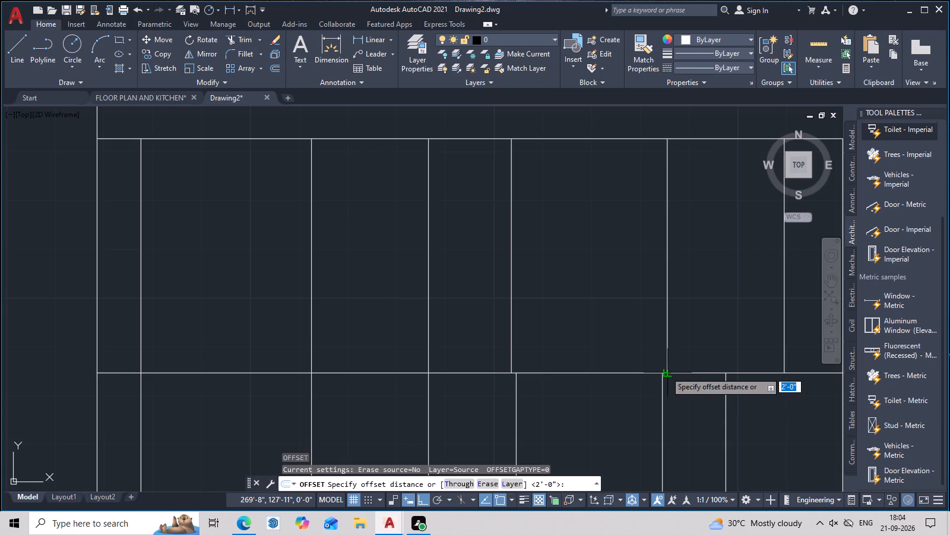
key(space)
scroll(544, 243, down, 2)
middle_drag(566, 279, 563, 266)
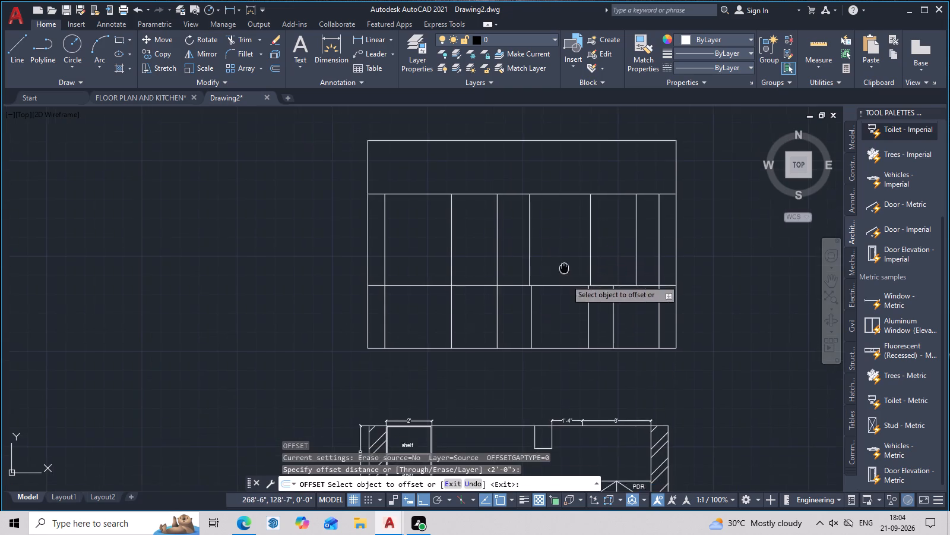
middle_drag(563, 266, 561, 251)
click(566, 173)
click(566, 237)
key(Escape)
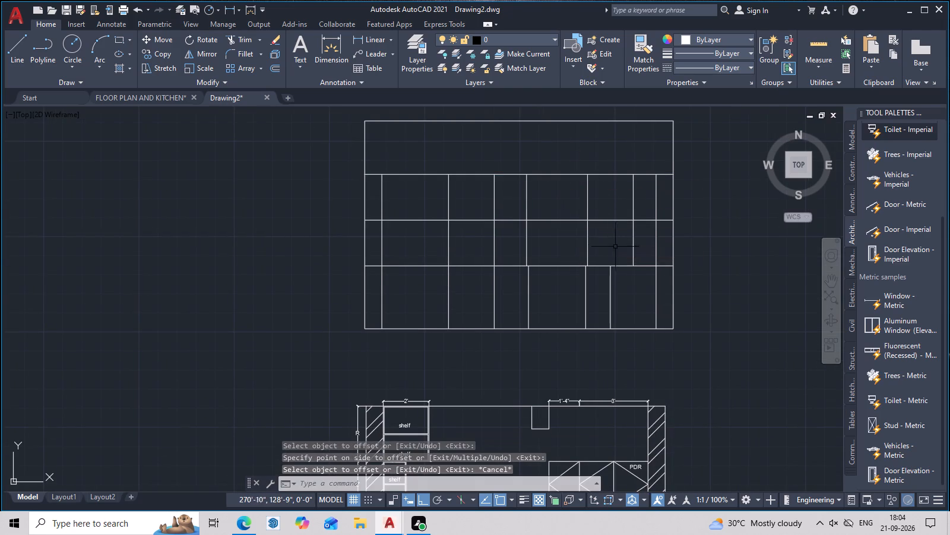
Trim the verticals between the new horizontal and the 2'9" line, keeping the outer edges and the two leftmost inner verticals.
text(TR)
key(space)
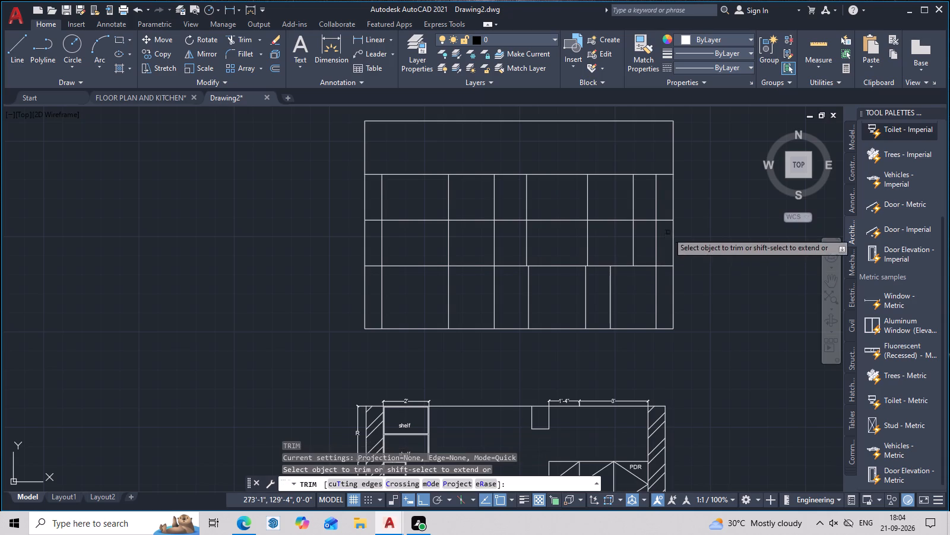
scroll(670, 226, up, 3)
drag(634, 244, 493, 250)
scroll(503, 282, down, 1)
middle_drag(496, 291, 569, 290)
drag(554, 287, 401, 282)
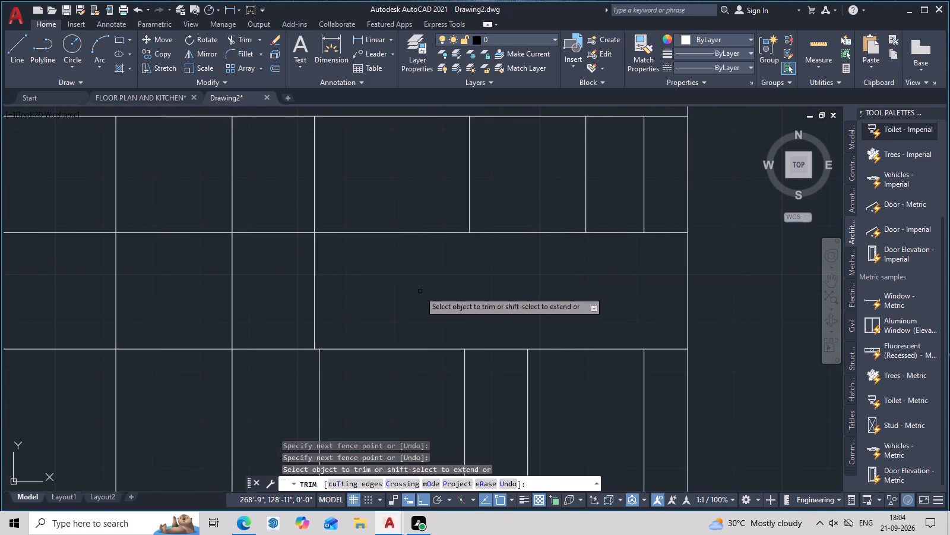
middle_drag(422, 292, 535, 297)
drag(518, 296, 337, 292)
middle_drag(425, 298, 562, 289)
scroll(479, 292, down, 2)
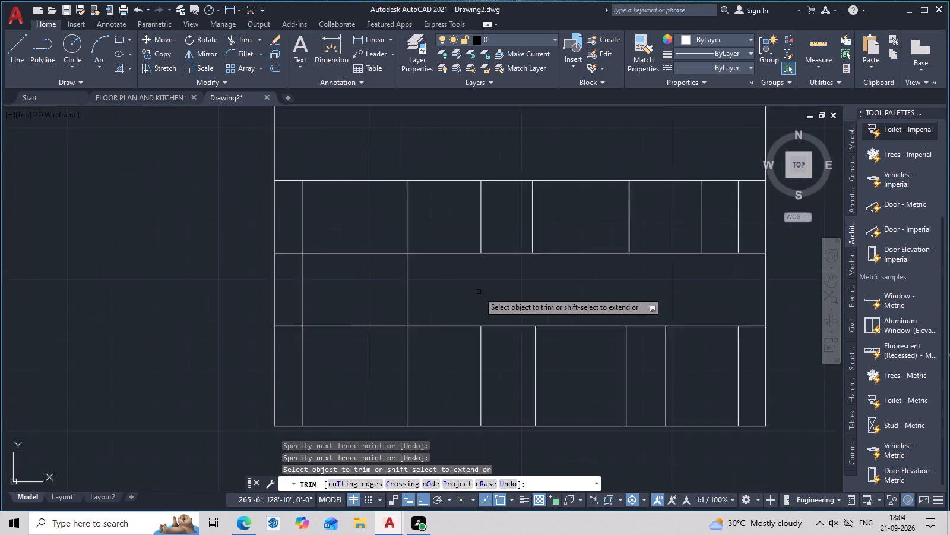
Trim the new horizontal and the 2'9" line out of the two leftmost bays, leaving both bays full height.
middle_drag(488, 298, 509, 312)
click(423, 279)
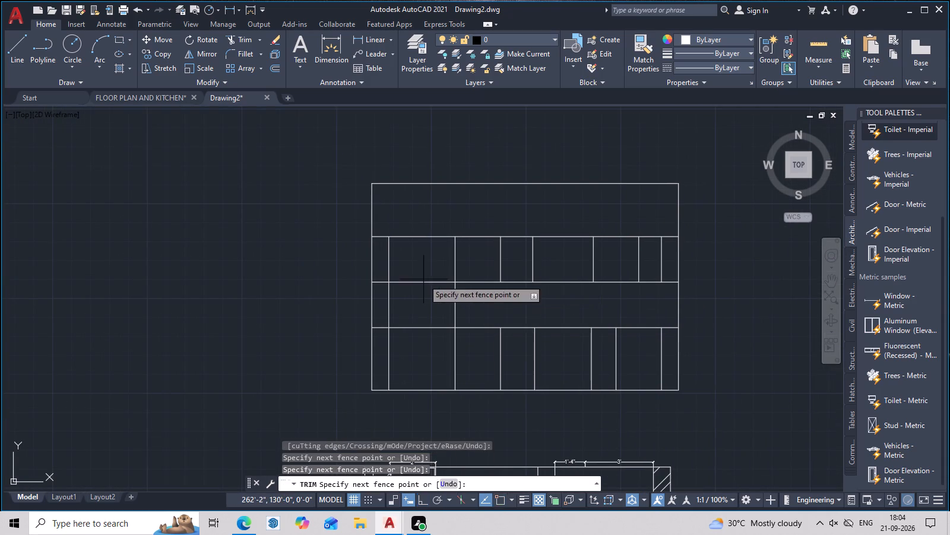
drag(424, 273, 424, 331)
drag(428, 265, 428, 339)
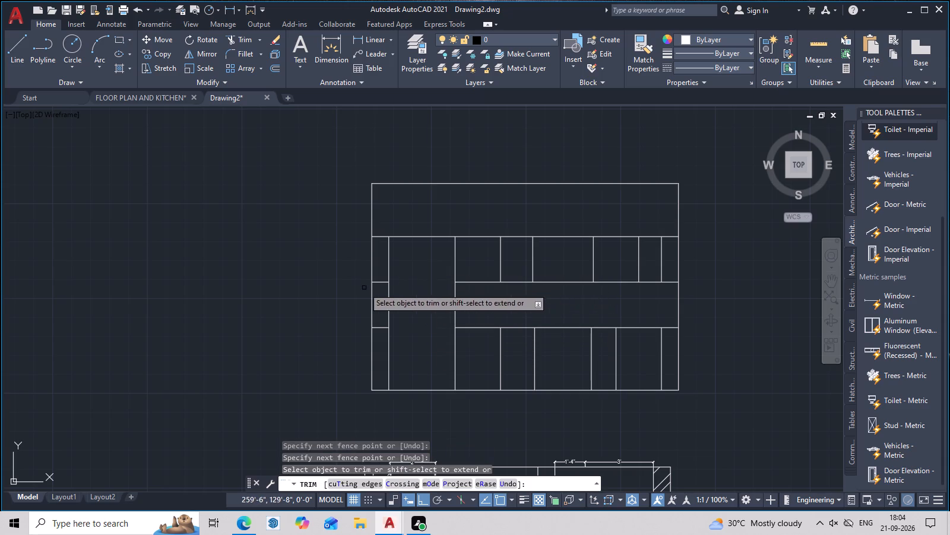
scroll(376, 275, up, 3)
drag(381, 268, 373, 377)
scroll(372, 367, down, 2)
middle_drag(375, 358, 401, 263)
drag(408, 304, 408, 343)
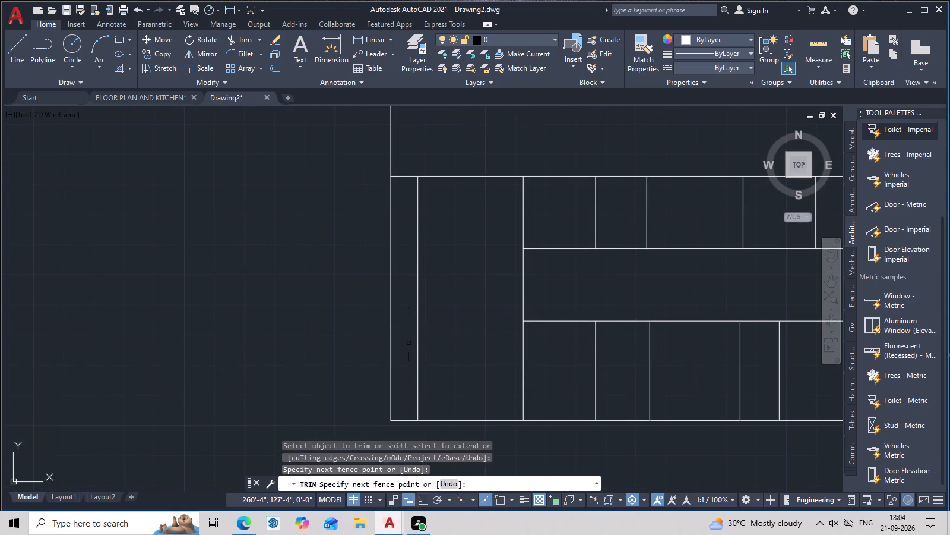
scroll(408, 344, down, 1)
middle_drag(442, 333, 415, 311)
middle_drag(556, 284, 541, 287)
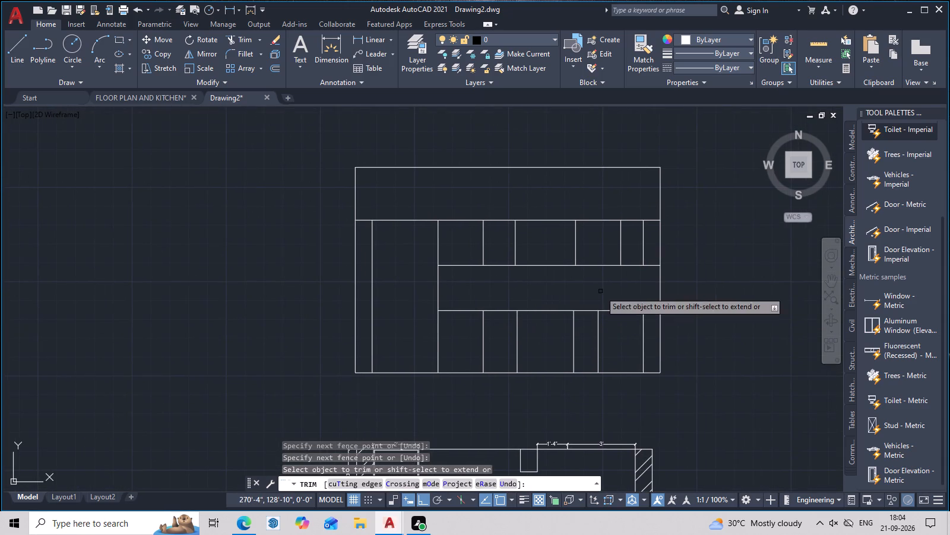
Extend the leftmost base-unit divider upward to the bottom line of the upper cabinets.
middle_drag(628, 291, 626, 337)
scroll(626, 336, up, 1)
middle_drag(645, 317, 708, 269)
key(Escape)
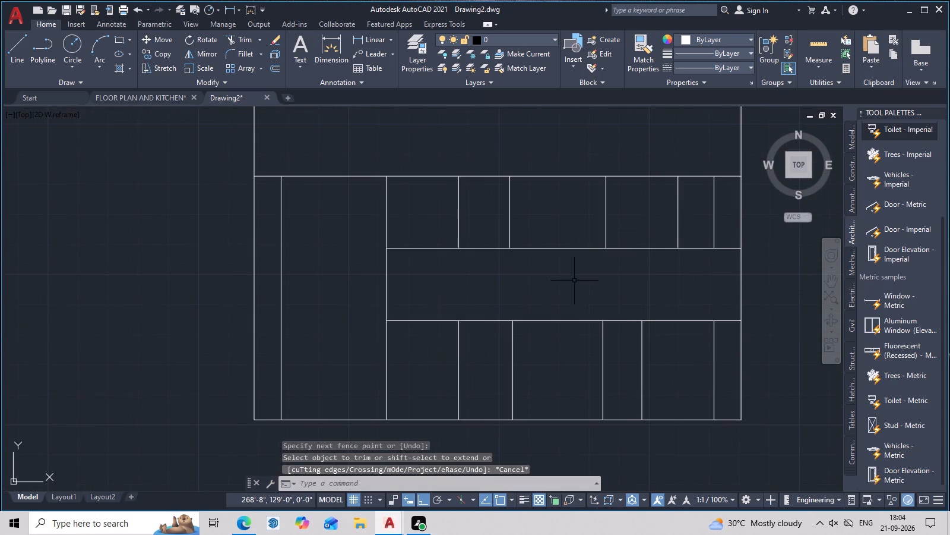
text(EX)
key(space)
click(458, 341)
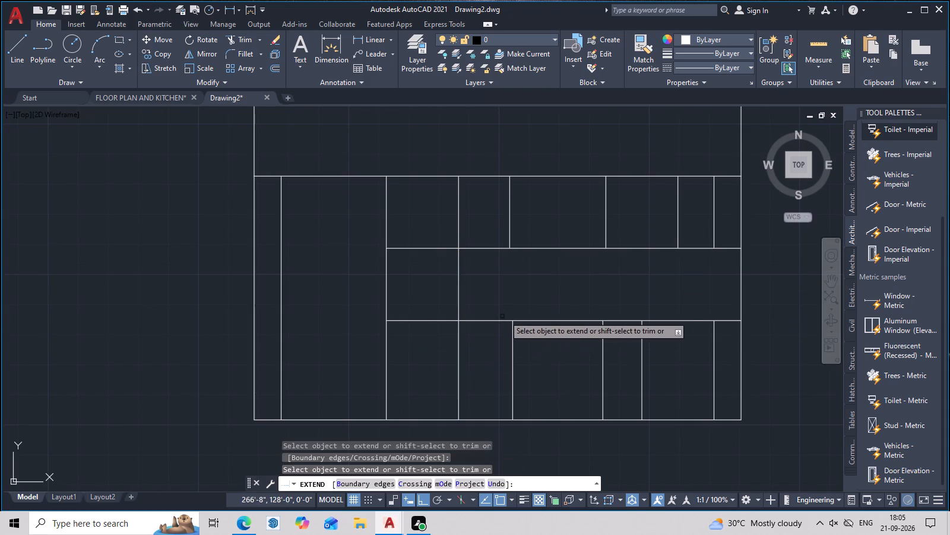
key(Escape)
Trim both horizontals below the upper section out of the third bay, leaving that bay full height like its two neighbours.
text(TR)
key(space)
drag(440, 302, 425, 351)
drag(418, 223, 423, 300)
scroll(423, 291, down, 1)
middle_drag(423, 289, 441, 262)
key(Escape)
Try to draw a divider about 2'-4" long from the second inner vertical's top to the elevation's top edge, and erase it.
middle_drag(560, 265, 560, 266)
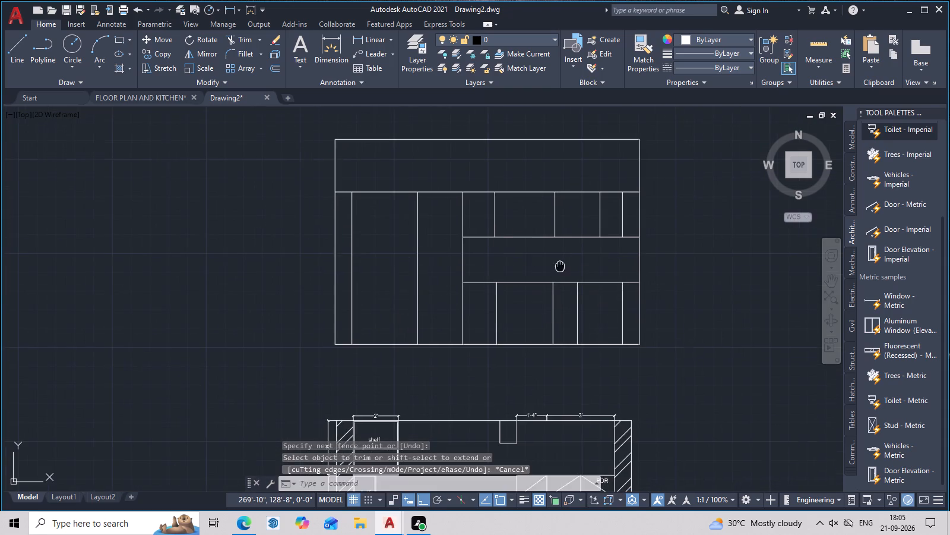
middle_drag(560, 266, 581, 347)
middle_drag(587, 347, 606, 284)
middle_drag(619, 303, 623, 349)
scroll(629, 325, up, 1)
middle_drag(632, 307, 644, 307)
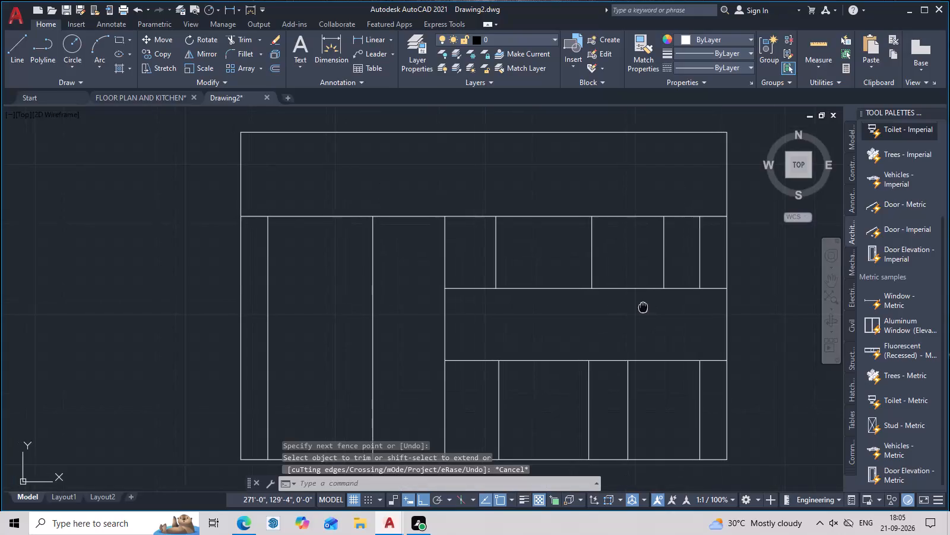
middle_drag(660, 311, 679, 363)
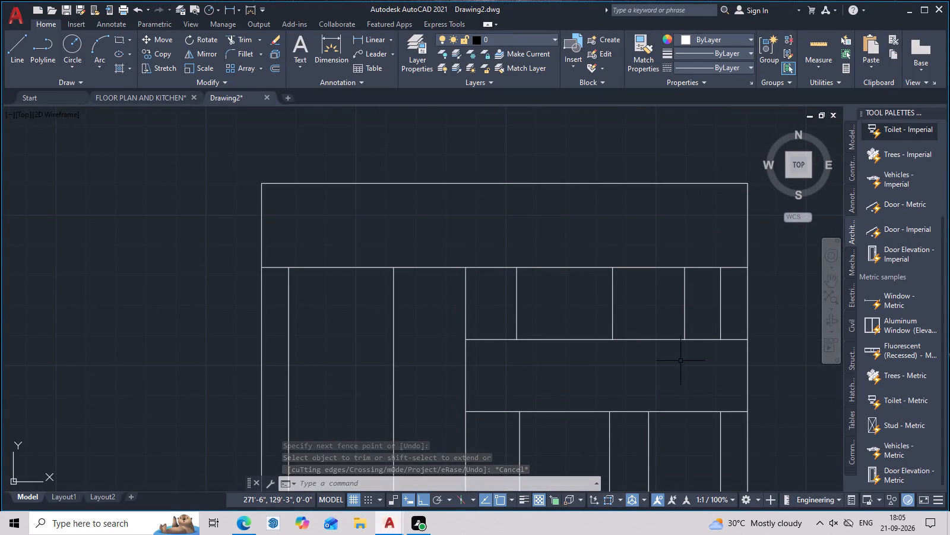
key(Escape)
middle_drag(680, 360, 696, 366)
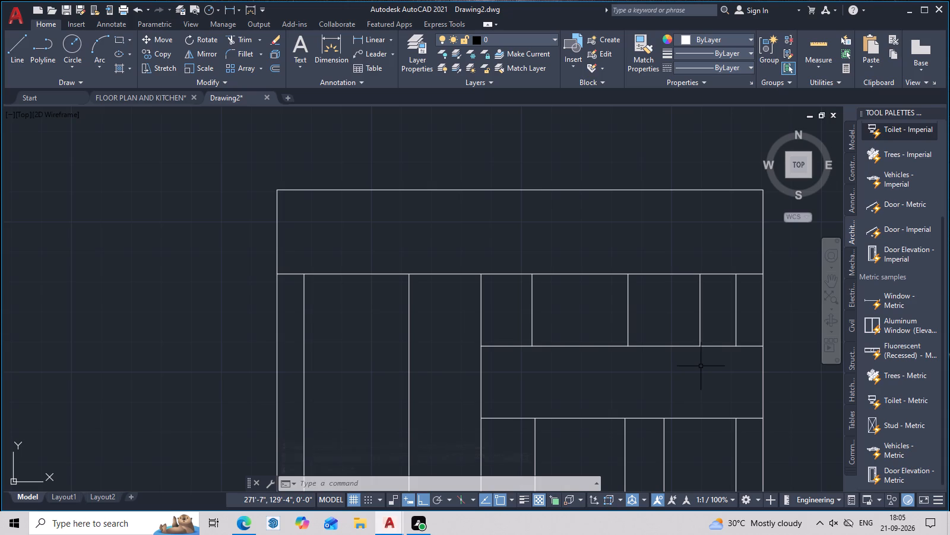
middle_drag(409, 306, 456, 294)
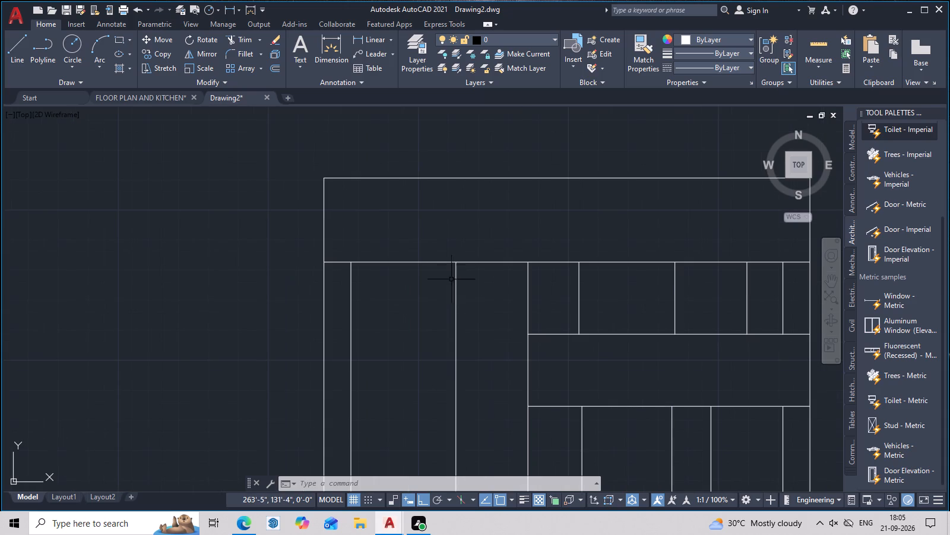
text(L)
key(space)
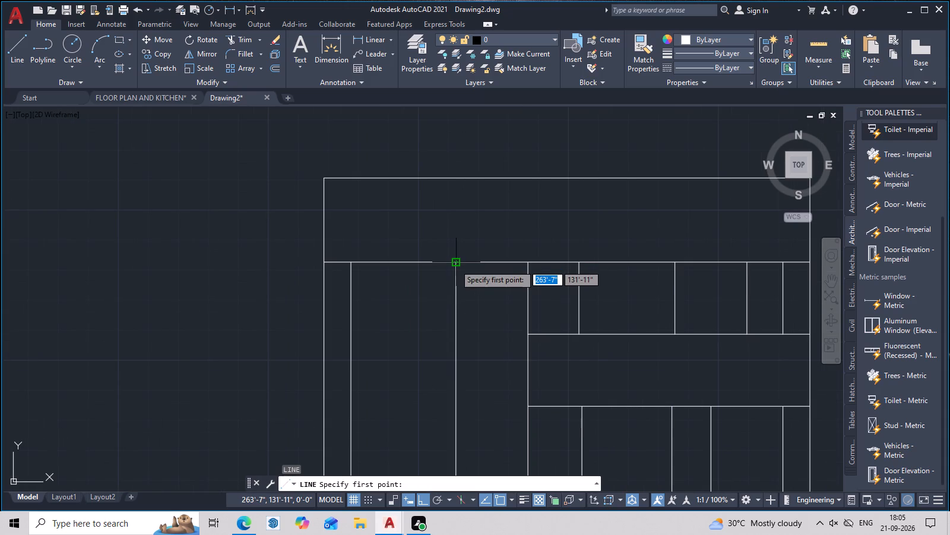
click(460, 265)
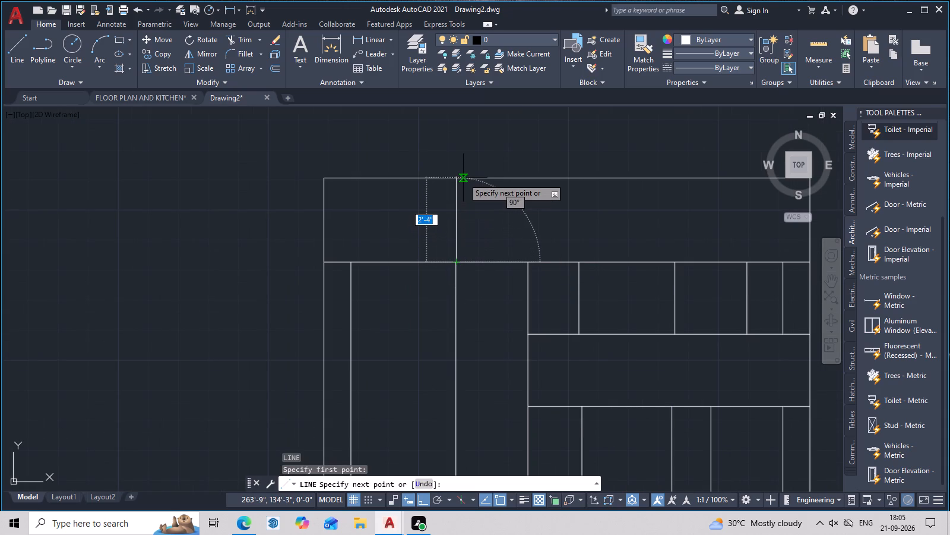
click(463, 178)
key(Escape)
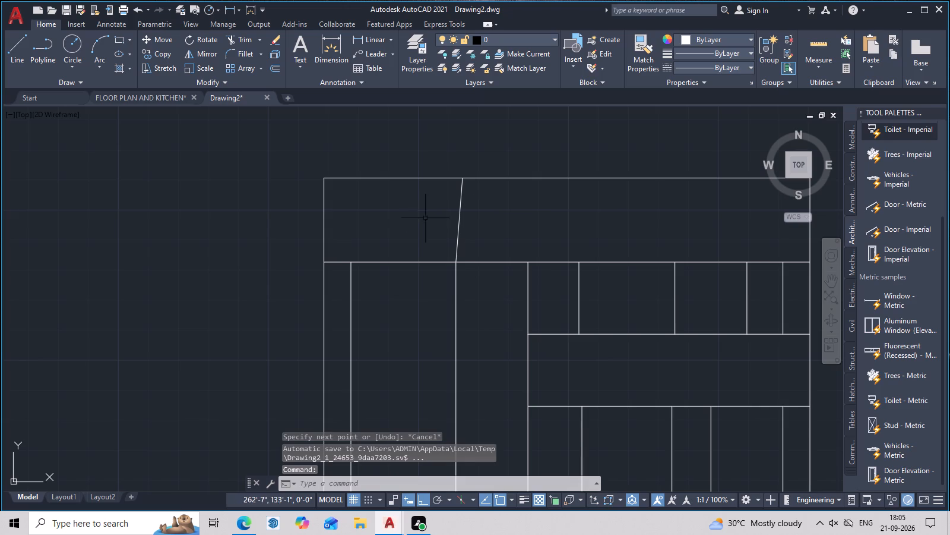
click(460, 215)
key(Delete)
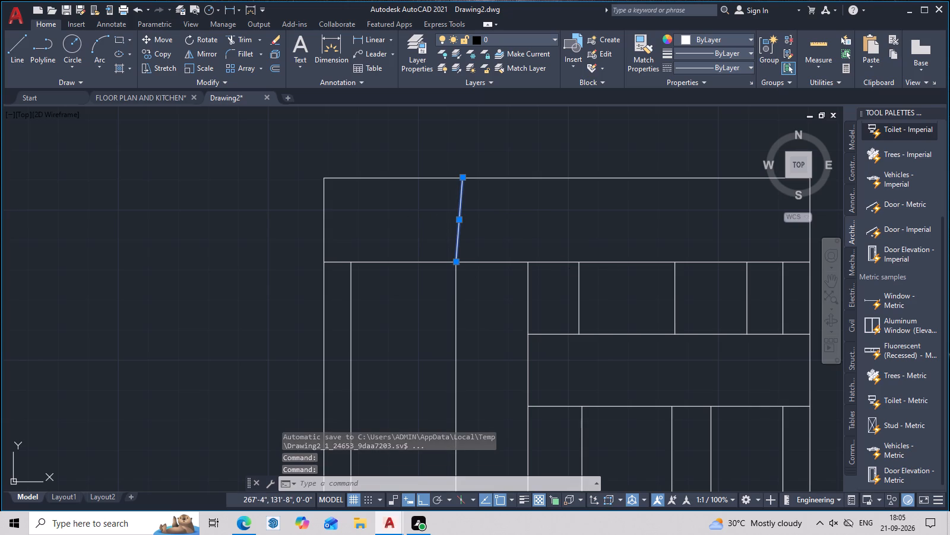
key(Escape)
Extend the three verticals of the full-height left bays through the top section to the elevation's top edge.
text(EX)
key(space)
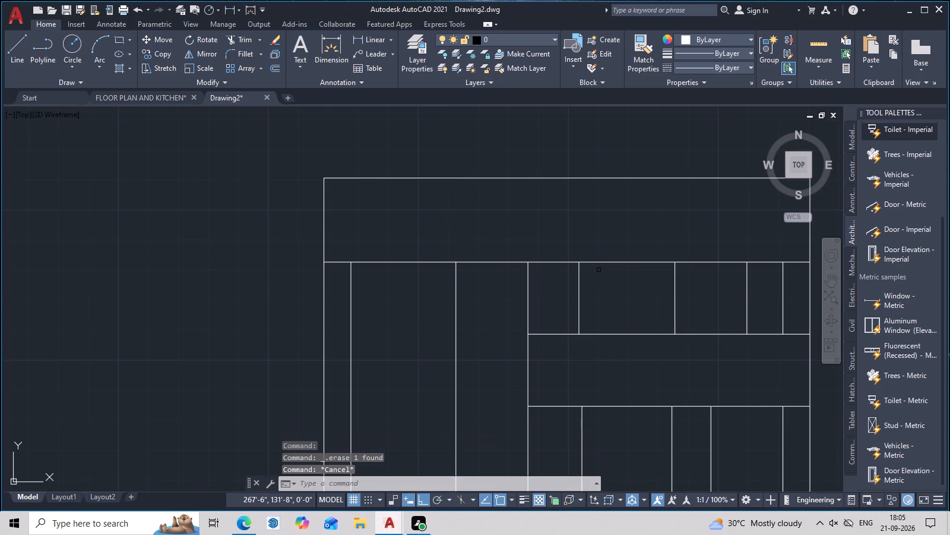
click(350, 303)
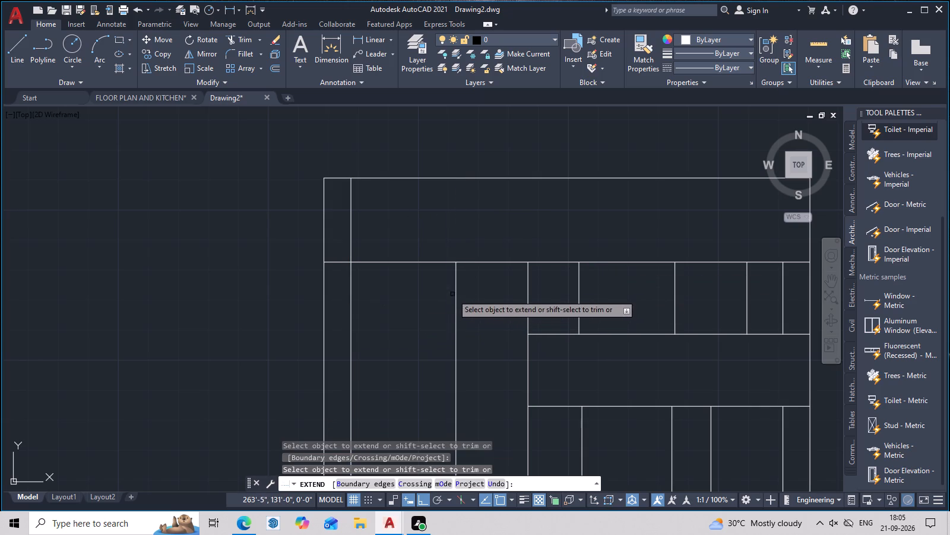
click(457, 287)
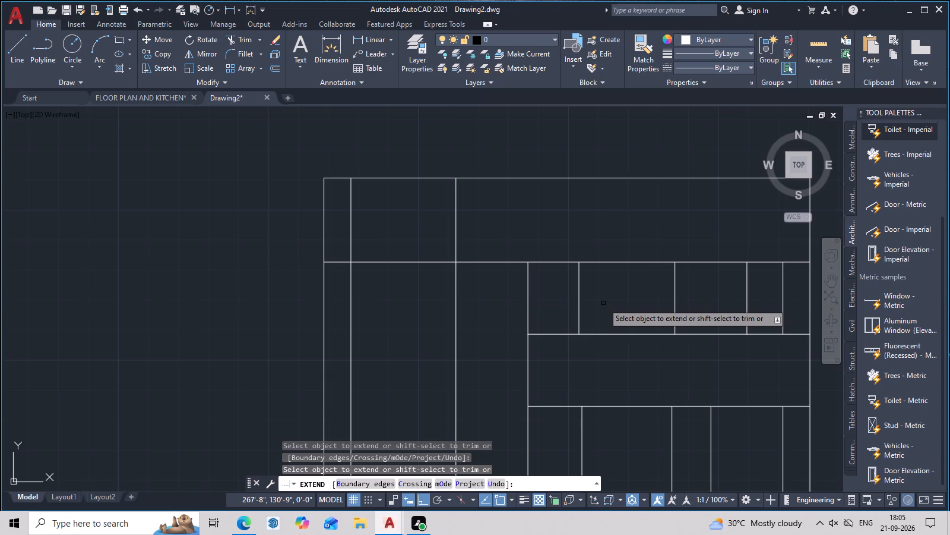
click(527, 290)
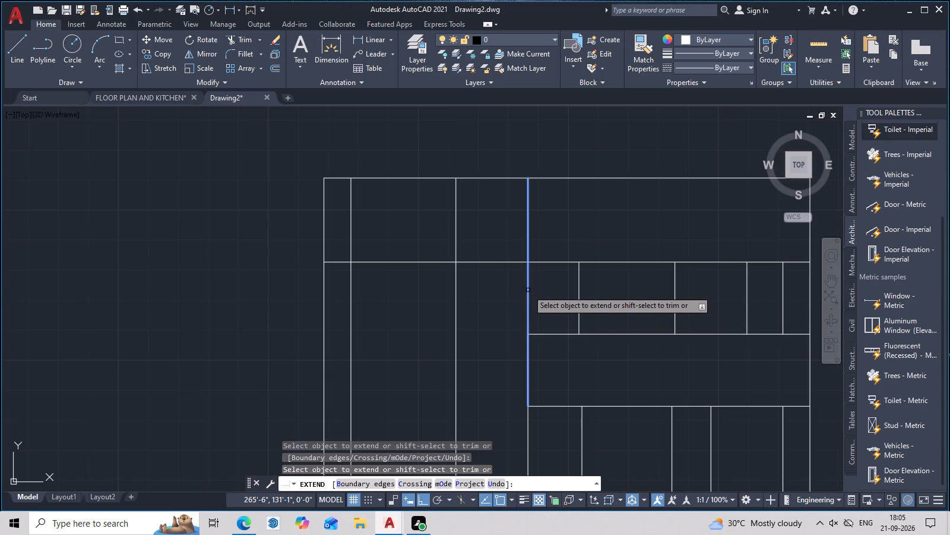
middle_drag(771, 296, 706, 304)
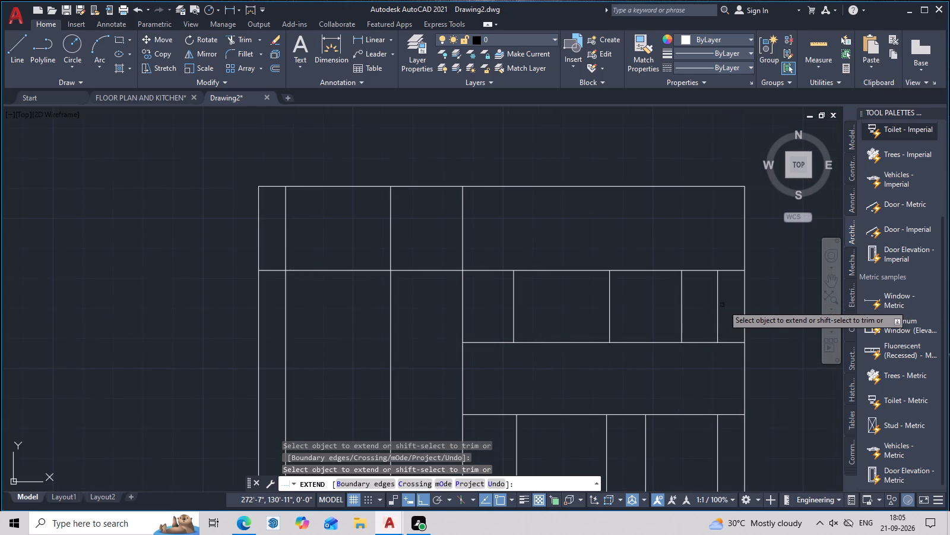
key(Escape)
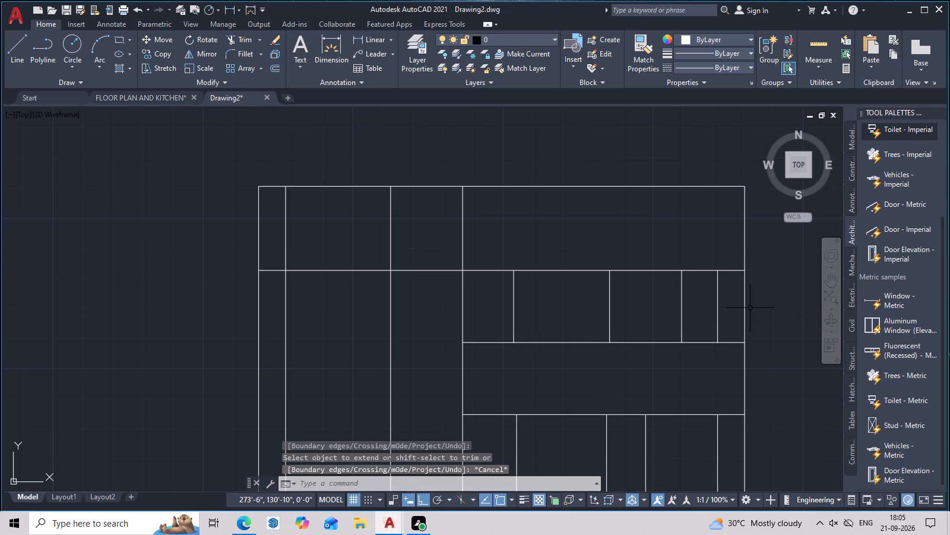
Draw a vertical divider about 2'-4" high midway between the third inner vertical and the right edge in the top section.
text(L M2P)
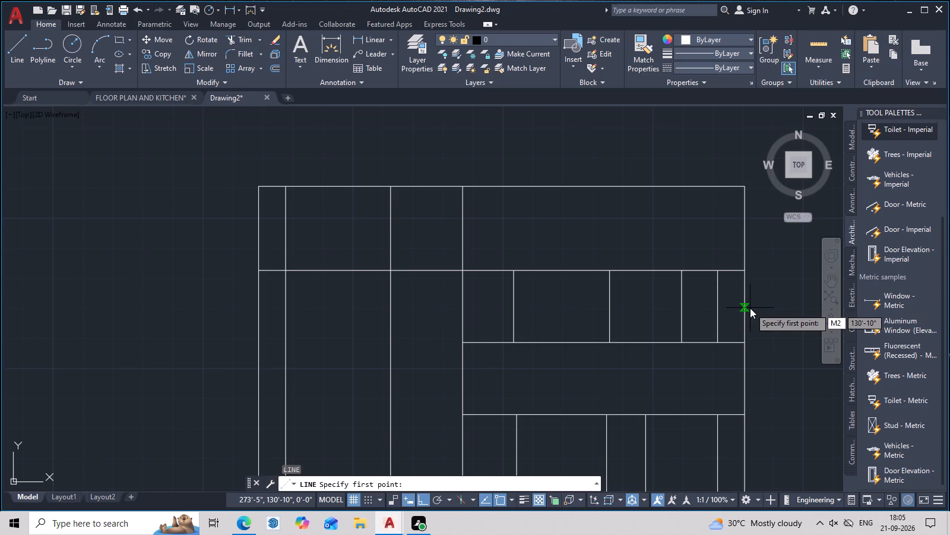
key(space)
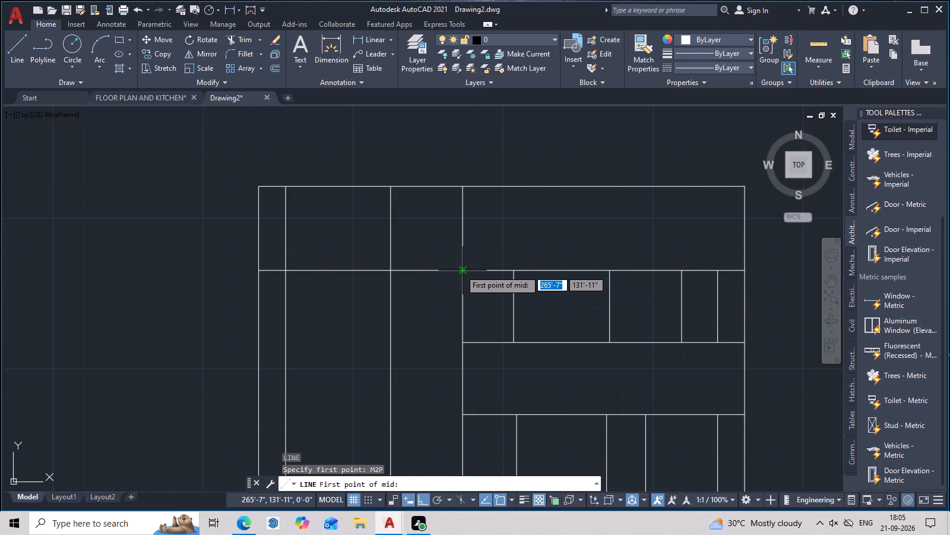
click(460, 270)
click(748, 267)
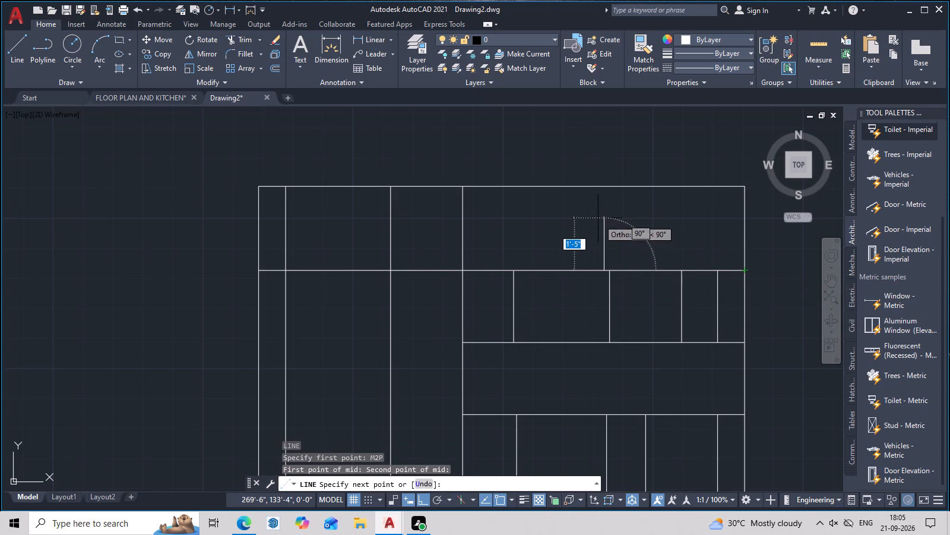
click(604, 183)
key(Escape)
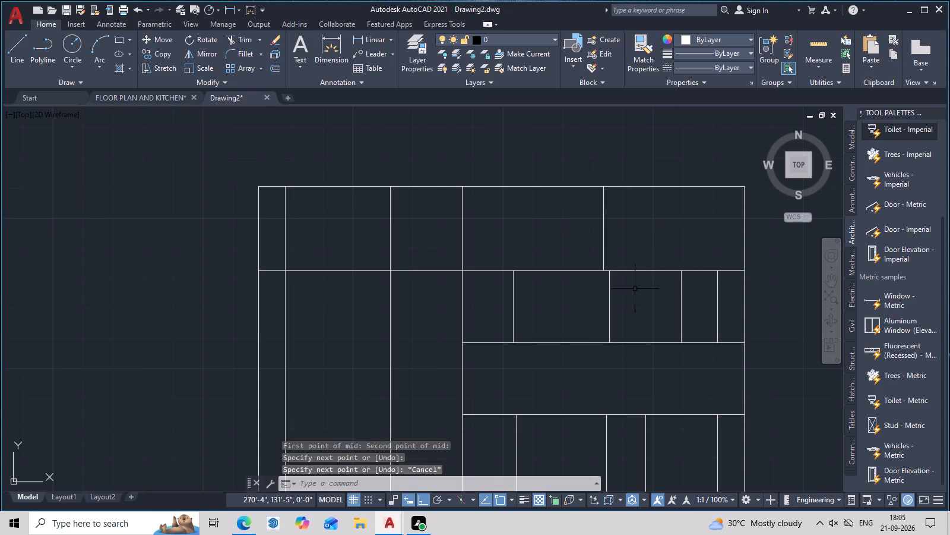
Draw a vertical divider midway between the third inner vertical and the new middle divider, up to the top edge.
text(L M2P)
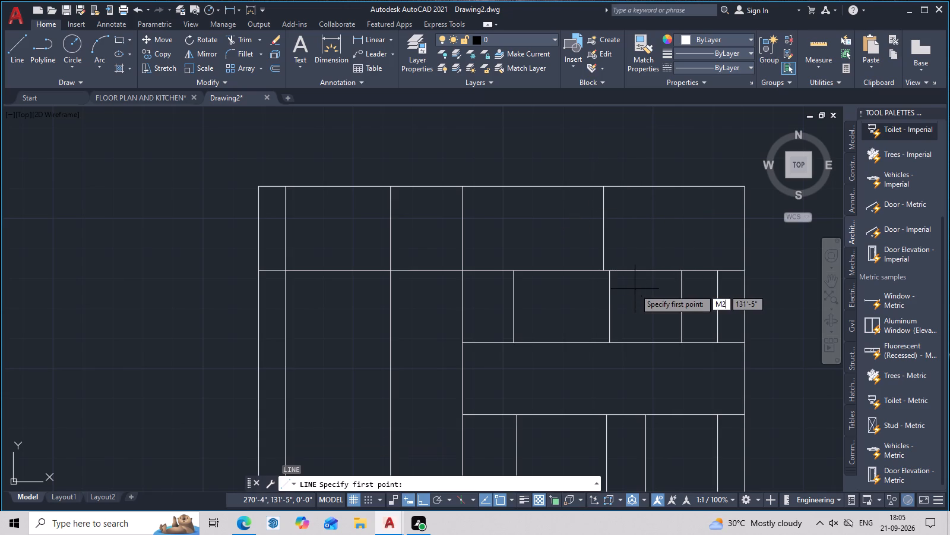
key(space)
click(604, 270)
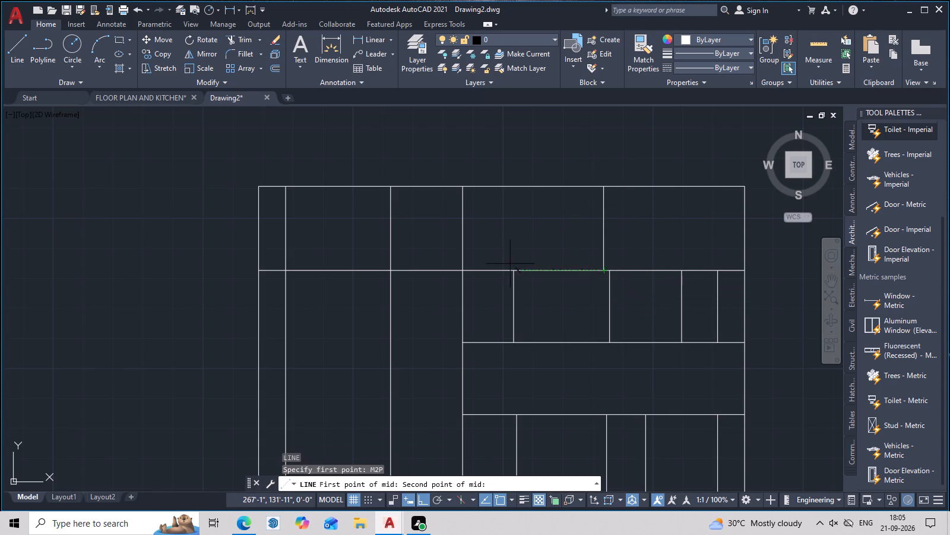
click(462, 269)
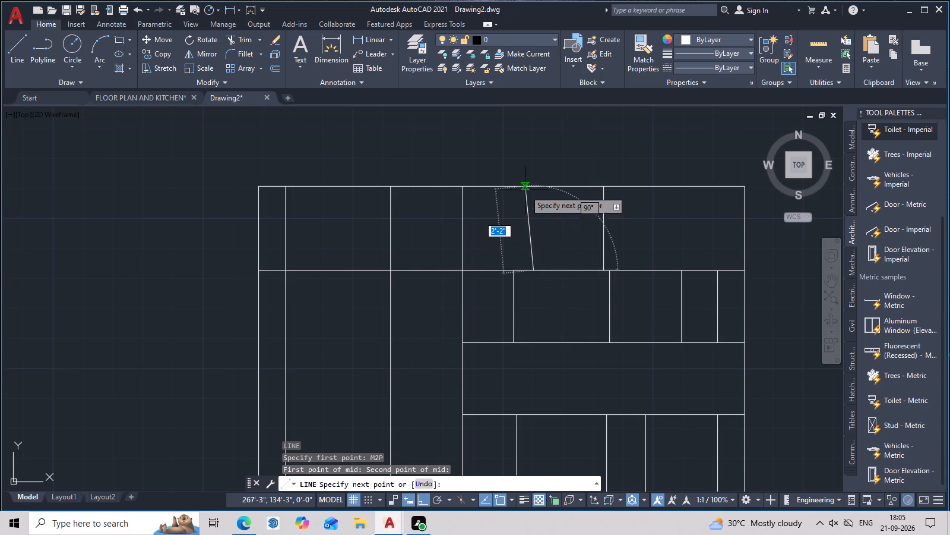
click(530, 182)
key(space)
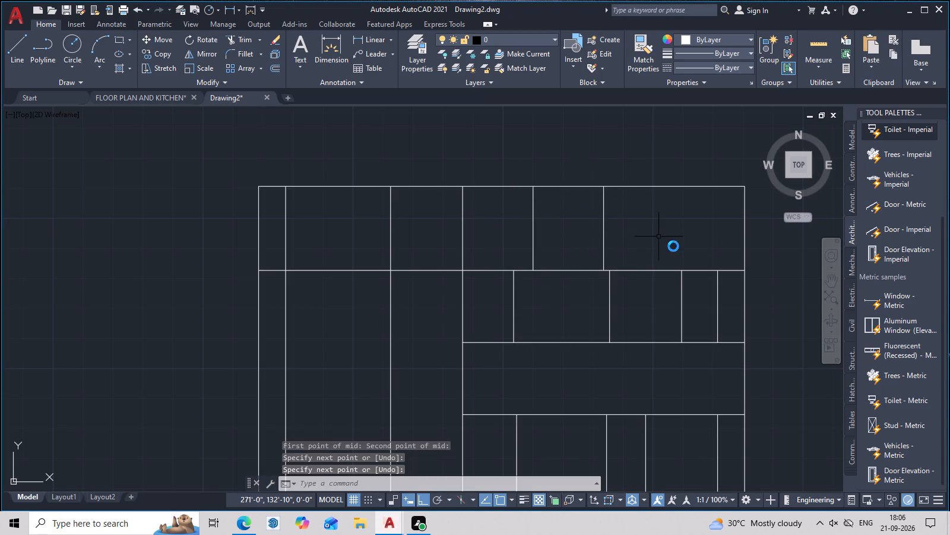
Draw a vertical divider midway between the middle divider and the right outer edge, up to the top edge.
middle_drag(648, 257, 547, 256)
key(l)
key(space)
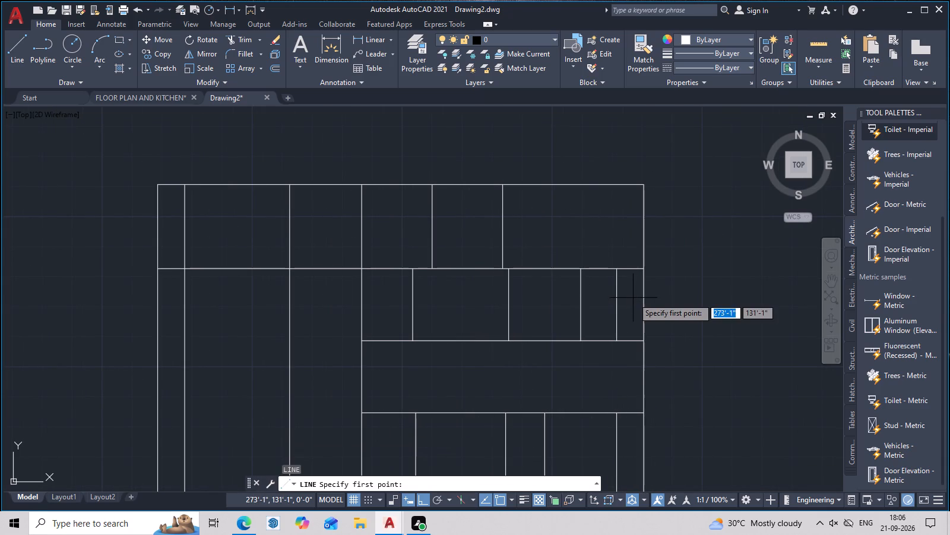
text(M2P)
key(space)
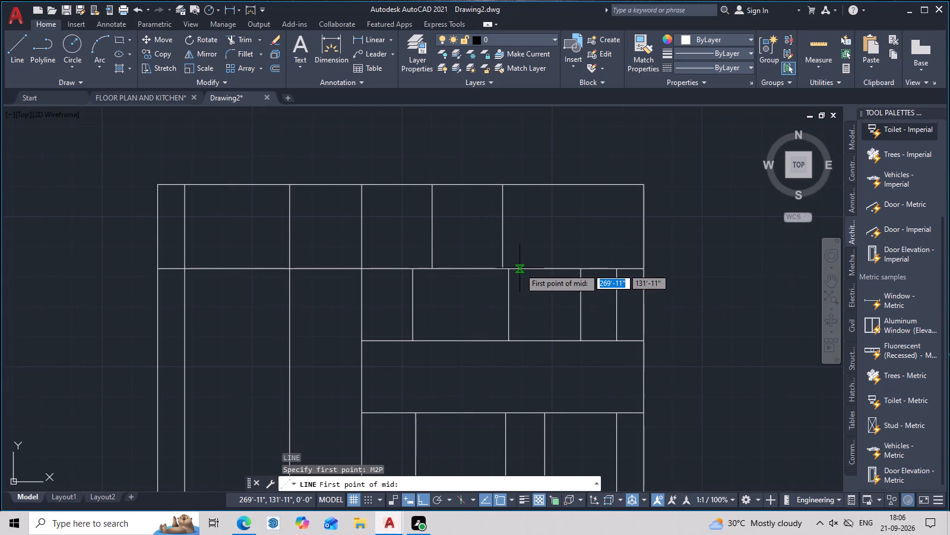
click(503, 266)
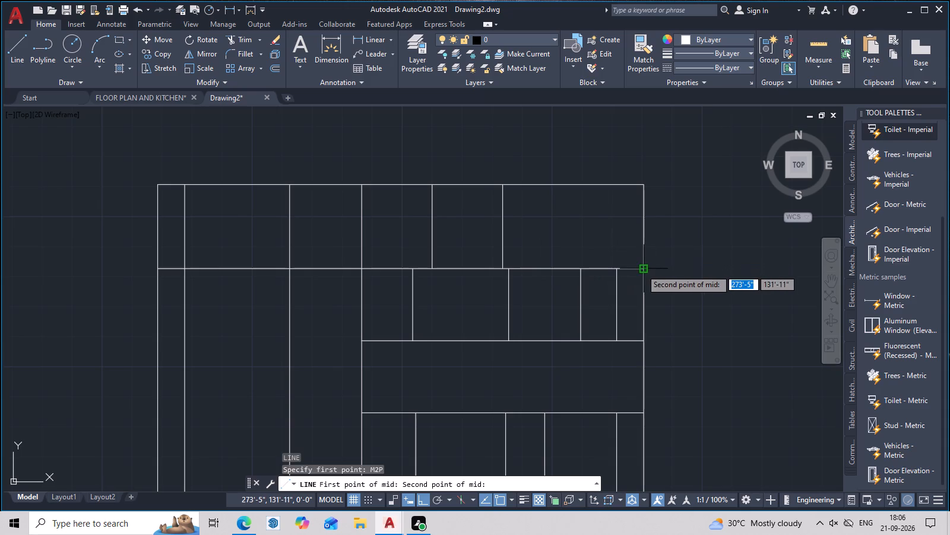
click(641, 269)
click(569, 184)
key(Escape)
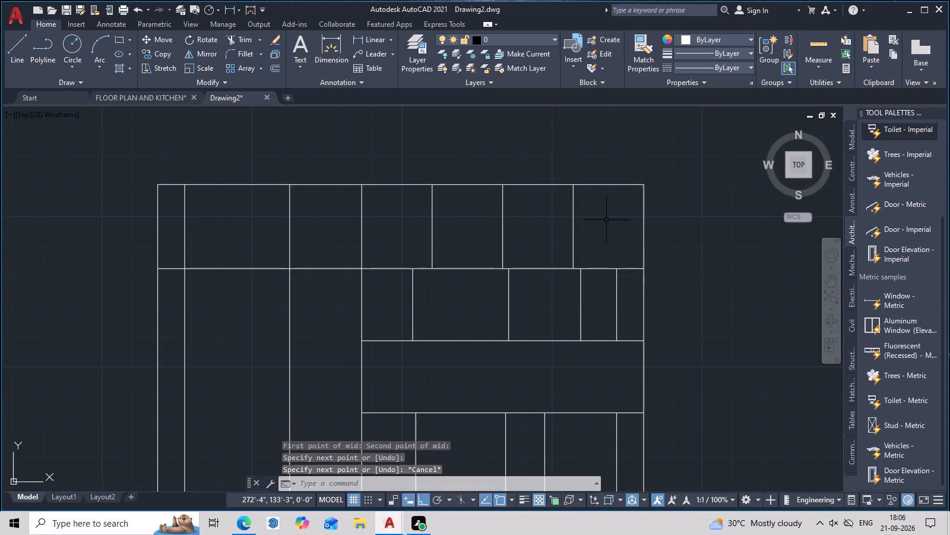
Examine the divided top section and the overall layout of the elevation above the existing drawing.
middle_drag(607, 220, 618, 263)
scroll(617, 263, up, 1)
middle_drag(617, 257, 612, 185)
middle_drag(602, 239, 597, 238)
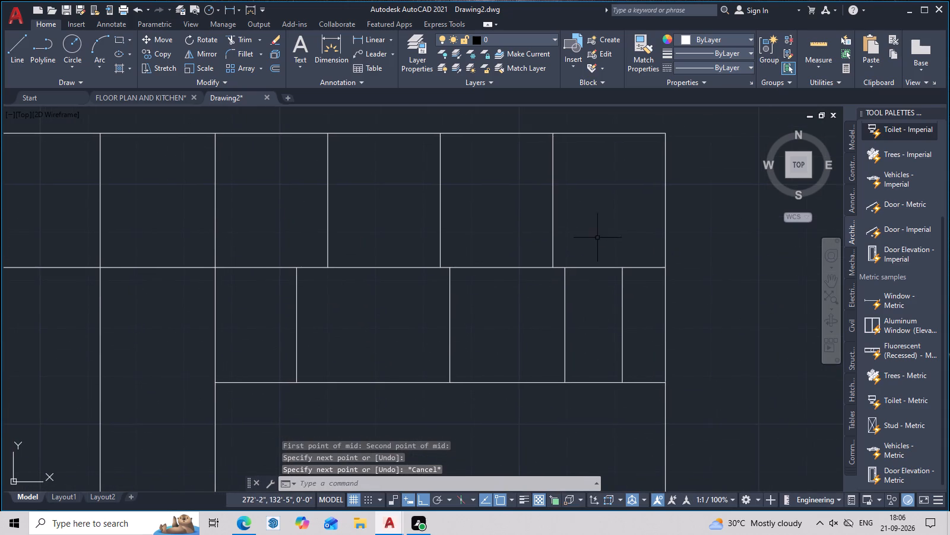
scroll(563, 268, up, 2)
scroll(563, 268, down, 6)
middle_drag(579, 292, 598, 251)
scroll(593, 251, up, 2)
middle_drag(595, 272, 622, 311)
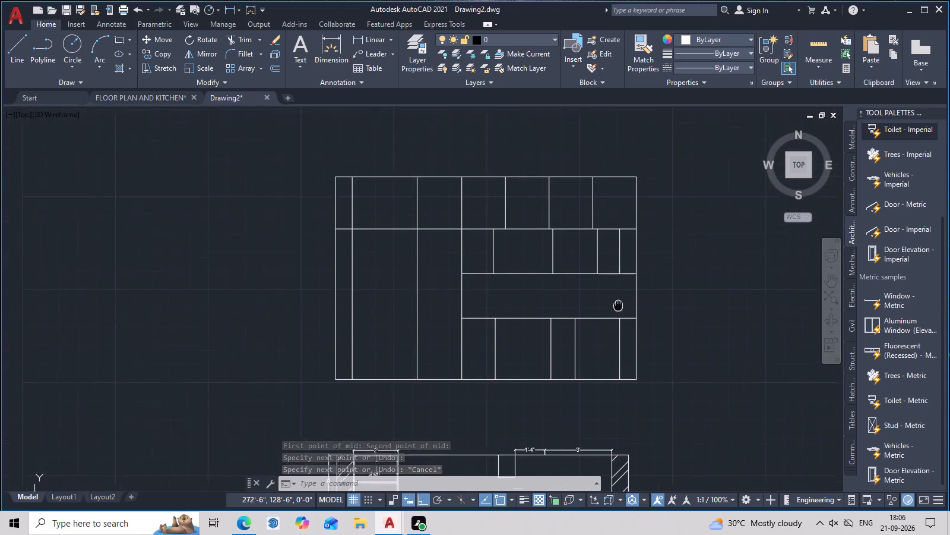
middle_drag(622, 311, 625, 319)
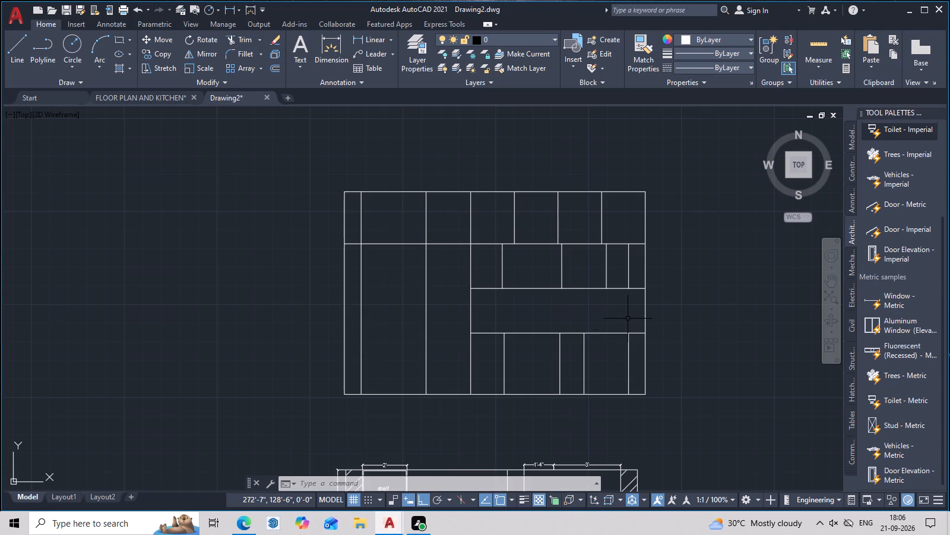
scroll(508, 507, up, 1)
middle_drag(462, 398, 474, 366)
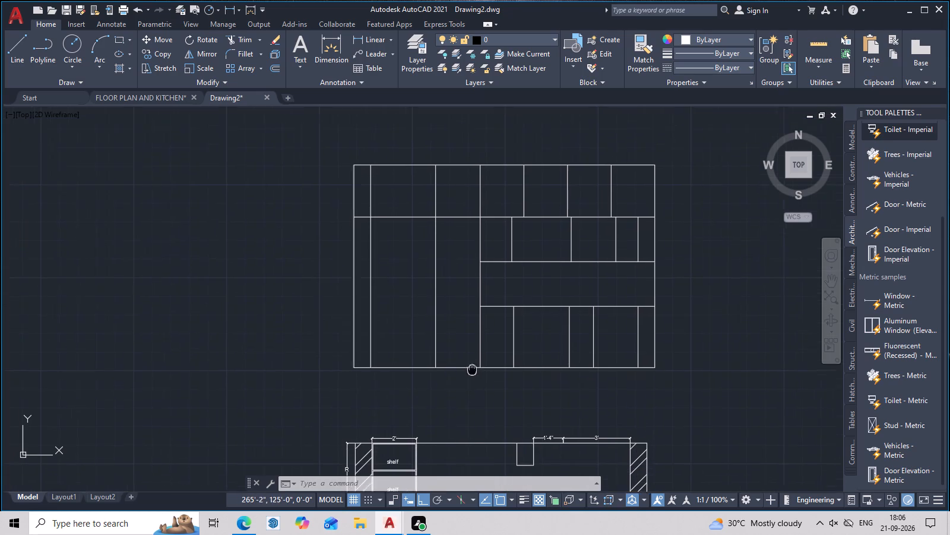
middle_drag(474, 366, 473, 364)
middle_drag(482, 315, 493, 330)
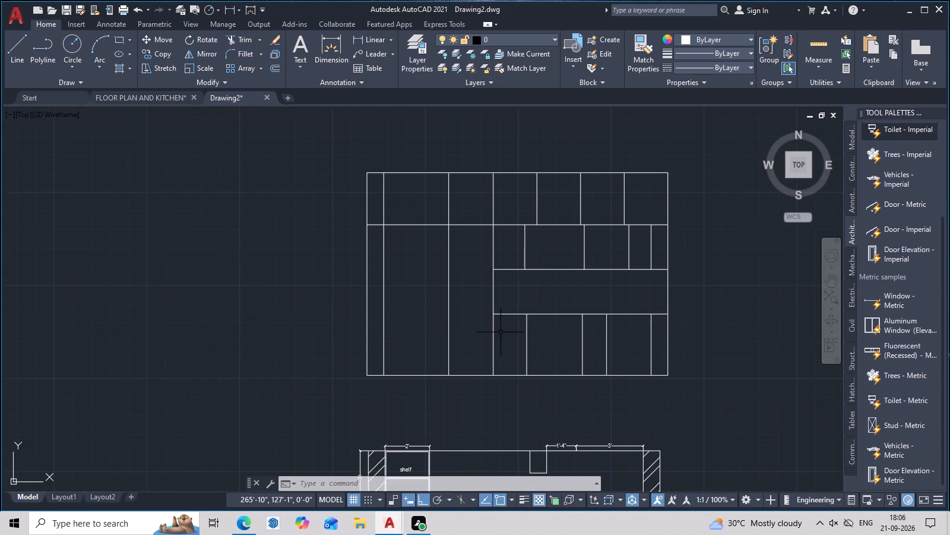
middle_drag(502, 336, 492, 338)
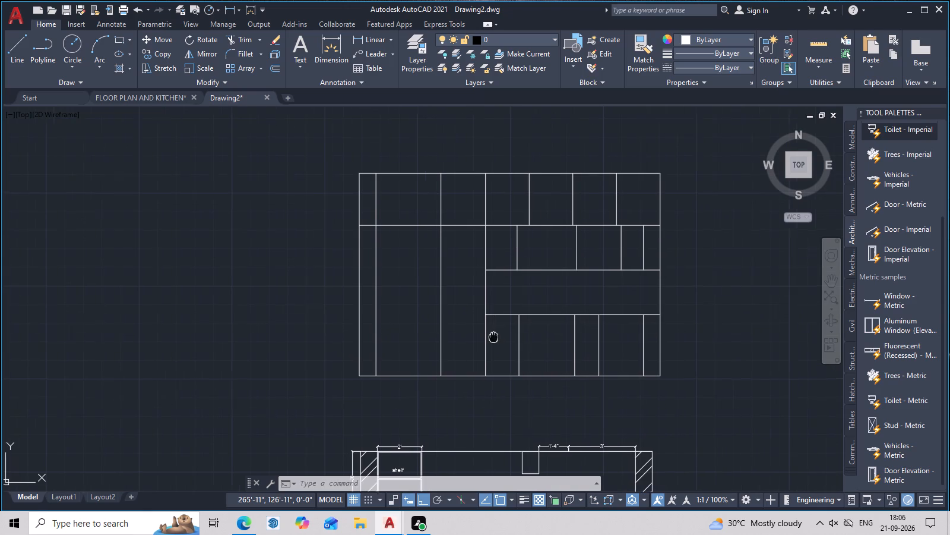
Examine the cabinet divisions of the new elevation, from the top row down to the base units.
middle_drag(492, 338, 489, 339)
middle_drag(483, 355, 483, 339)
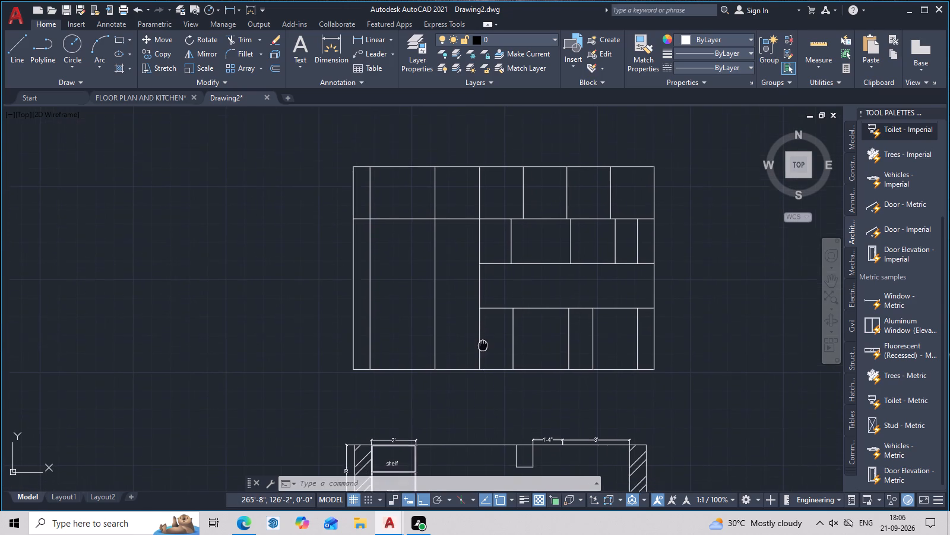
middle_drag(483, 339, 483, 316)
middle_drag(505, 319, 552, 326)
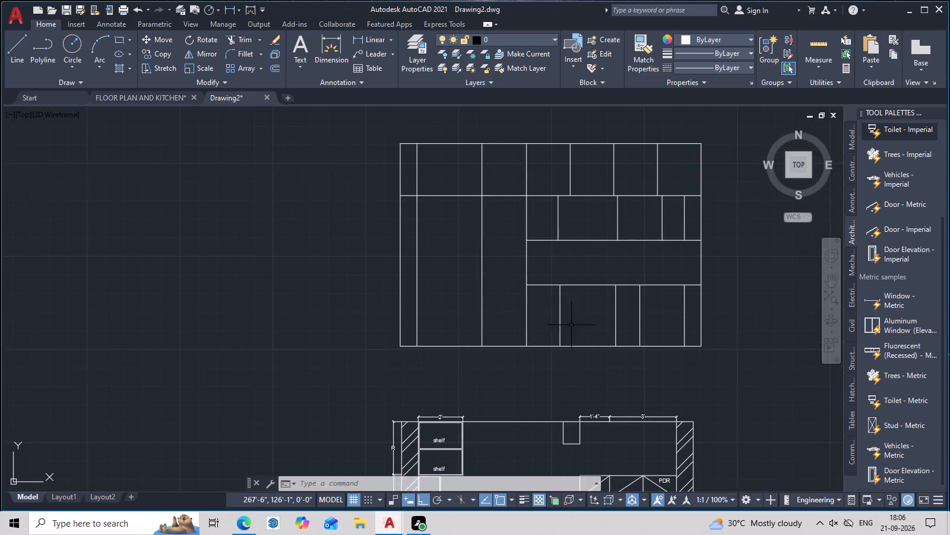
scroll(598, 325, up, 1)
middle_drag(643, 333, 631, 333)
middle_drag(693, 352, 684, 360)
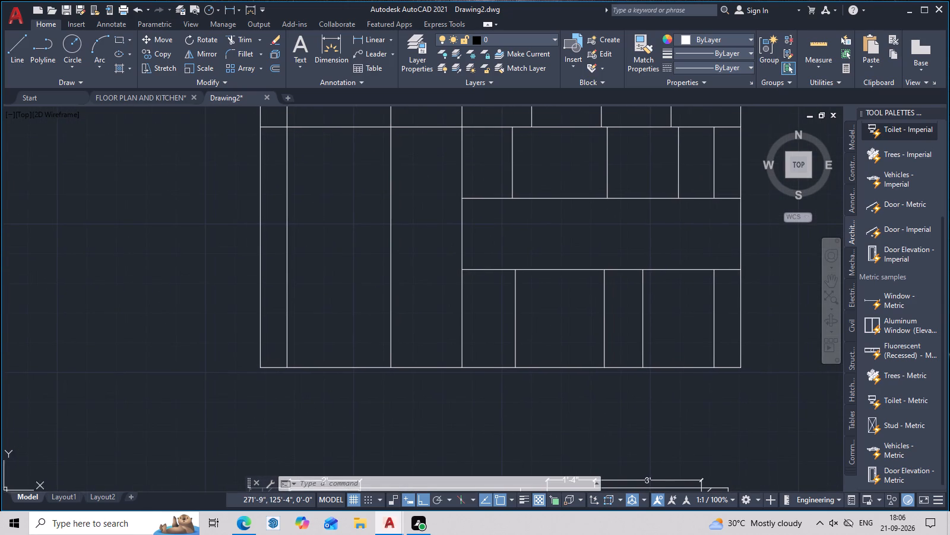
middle_drag(689, 376, 584, 408)
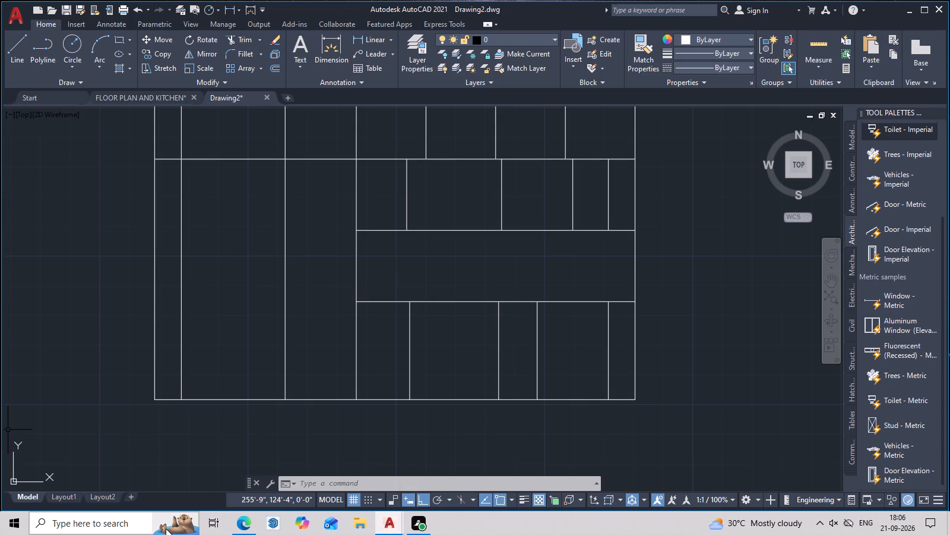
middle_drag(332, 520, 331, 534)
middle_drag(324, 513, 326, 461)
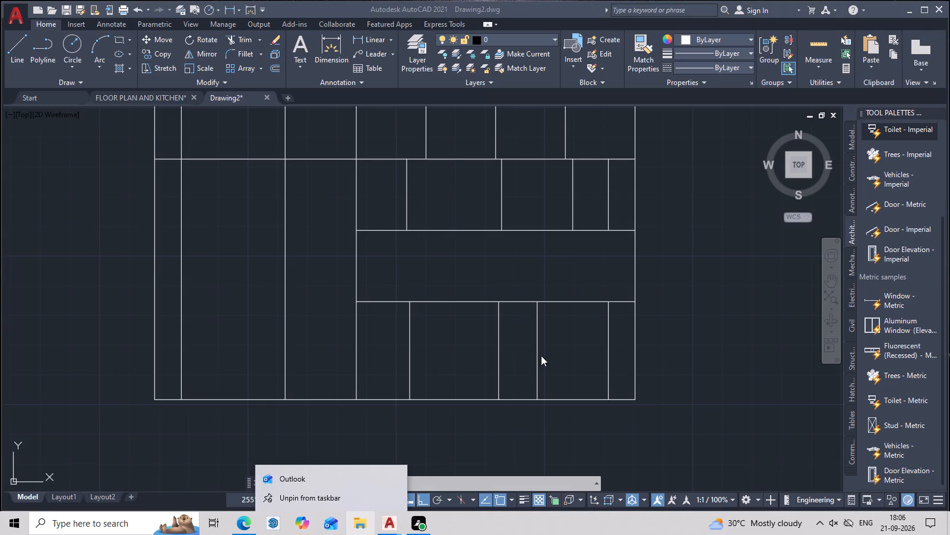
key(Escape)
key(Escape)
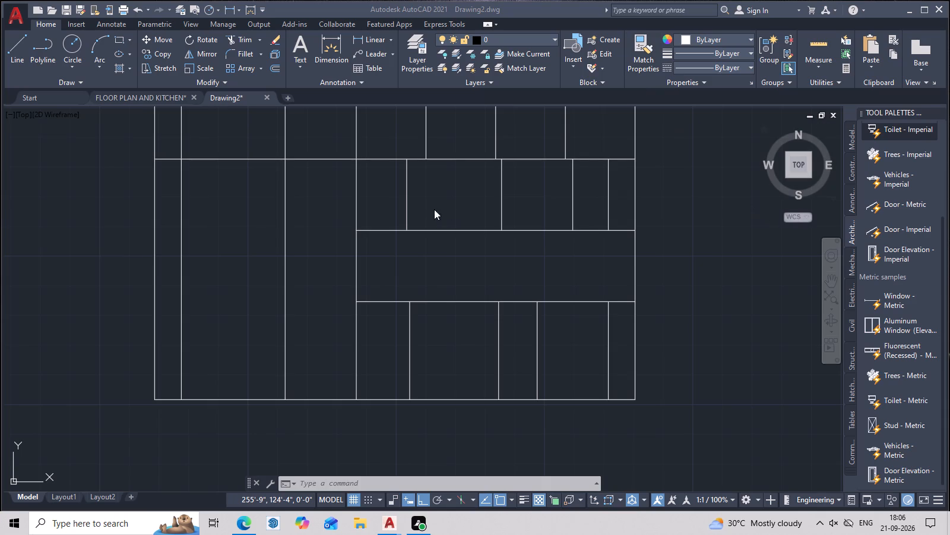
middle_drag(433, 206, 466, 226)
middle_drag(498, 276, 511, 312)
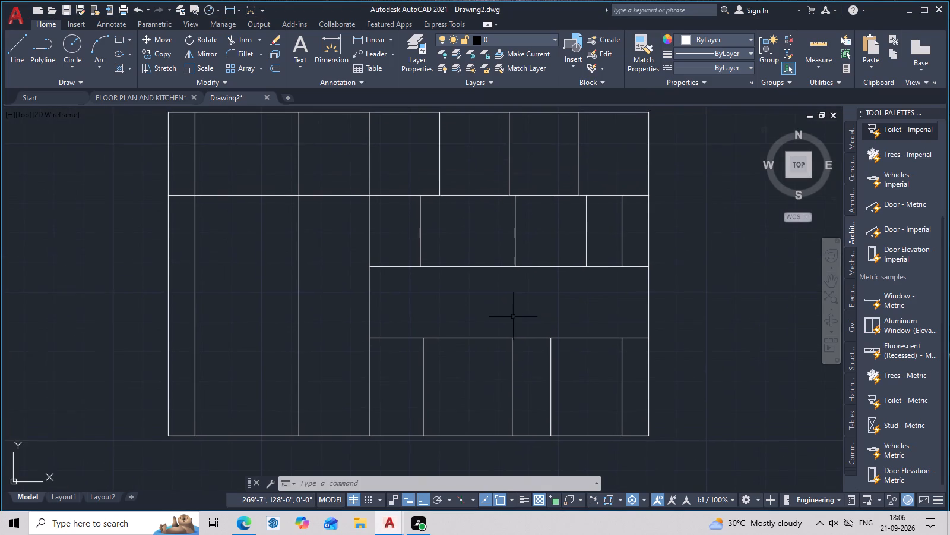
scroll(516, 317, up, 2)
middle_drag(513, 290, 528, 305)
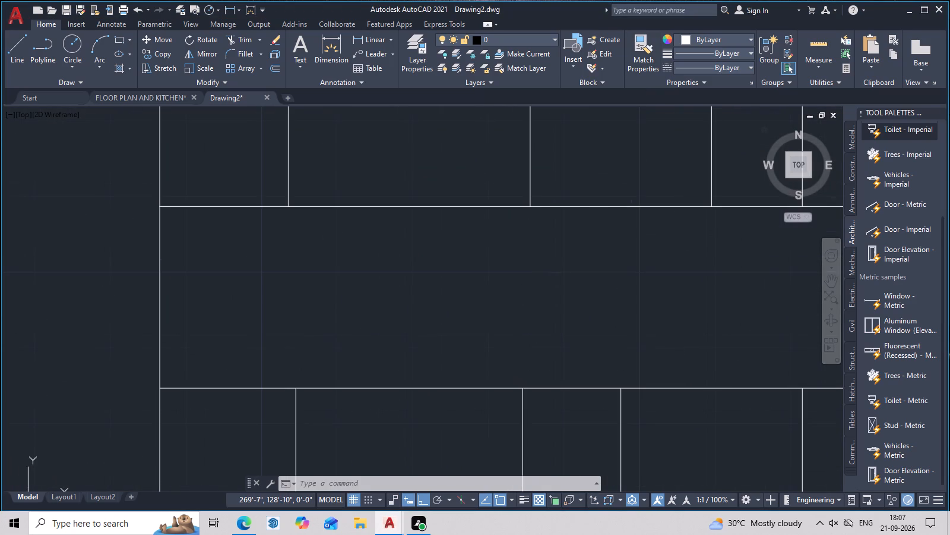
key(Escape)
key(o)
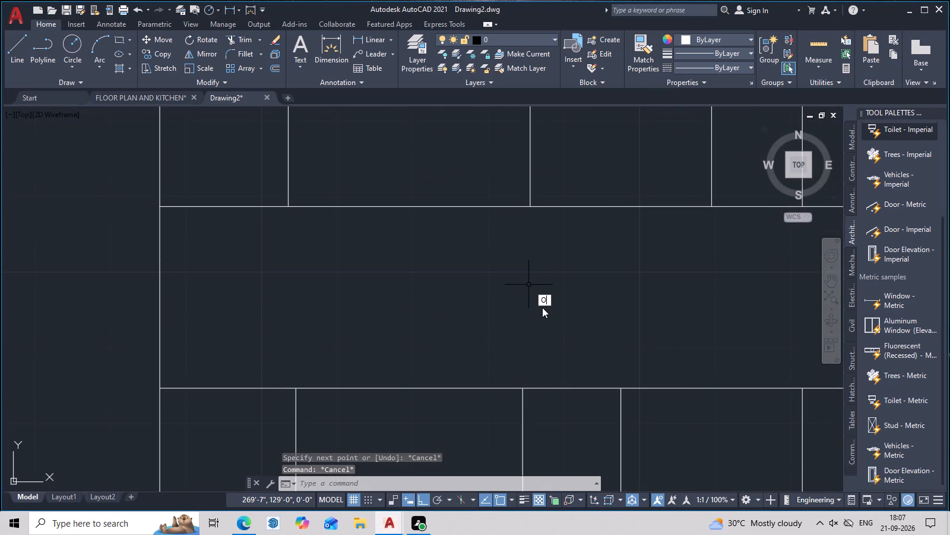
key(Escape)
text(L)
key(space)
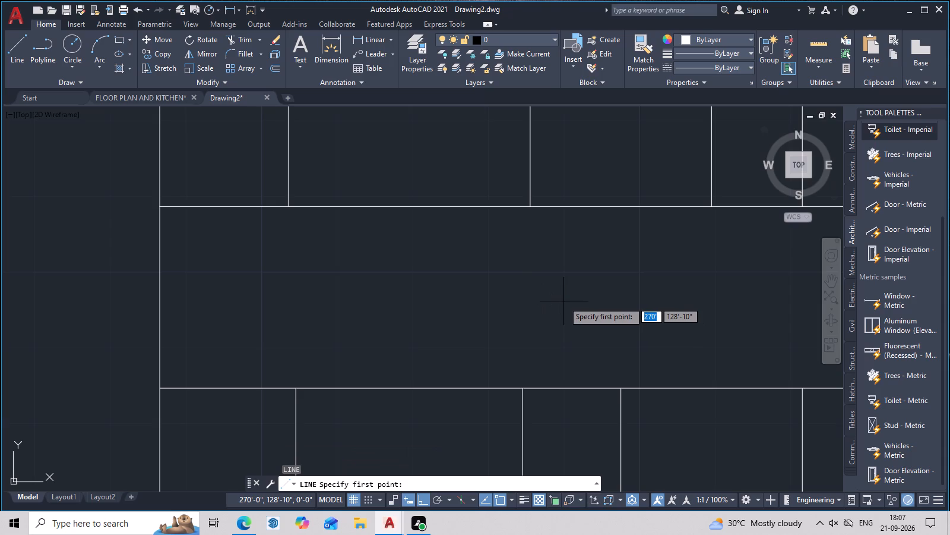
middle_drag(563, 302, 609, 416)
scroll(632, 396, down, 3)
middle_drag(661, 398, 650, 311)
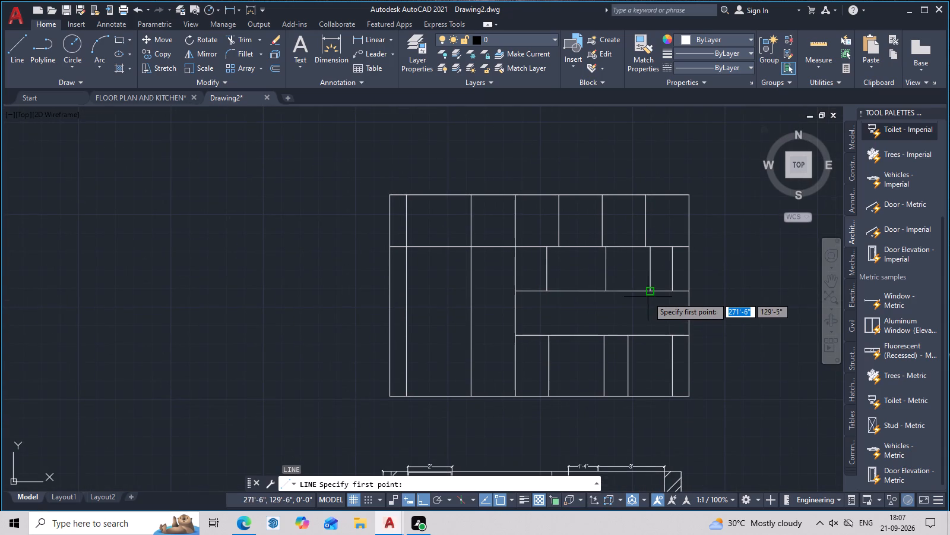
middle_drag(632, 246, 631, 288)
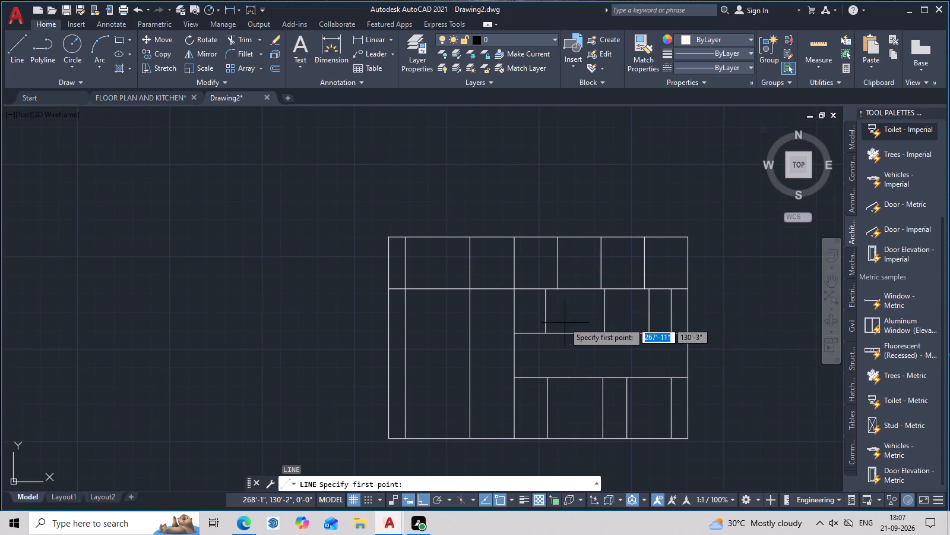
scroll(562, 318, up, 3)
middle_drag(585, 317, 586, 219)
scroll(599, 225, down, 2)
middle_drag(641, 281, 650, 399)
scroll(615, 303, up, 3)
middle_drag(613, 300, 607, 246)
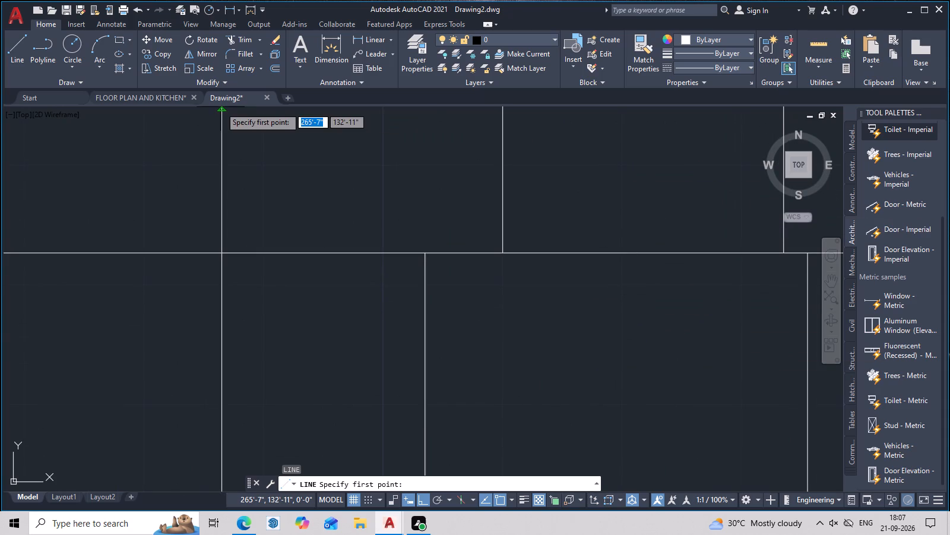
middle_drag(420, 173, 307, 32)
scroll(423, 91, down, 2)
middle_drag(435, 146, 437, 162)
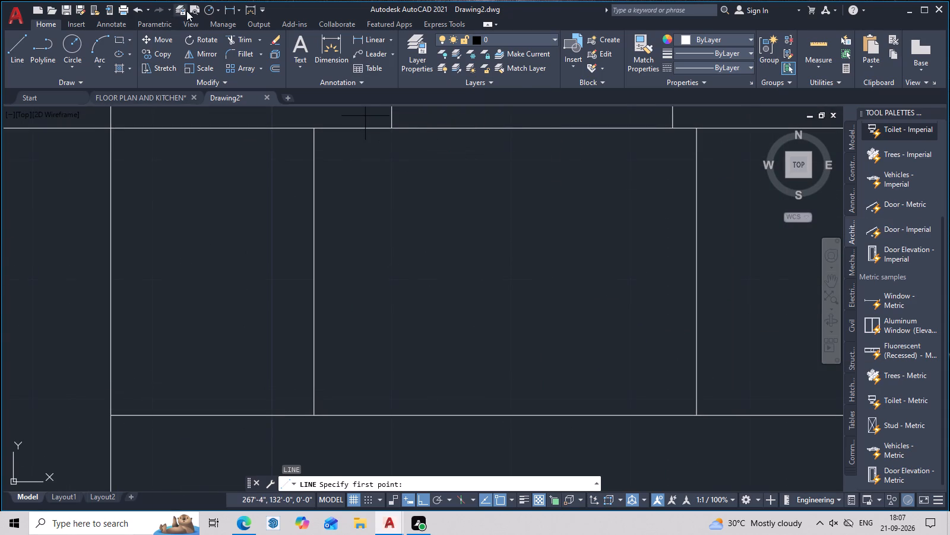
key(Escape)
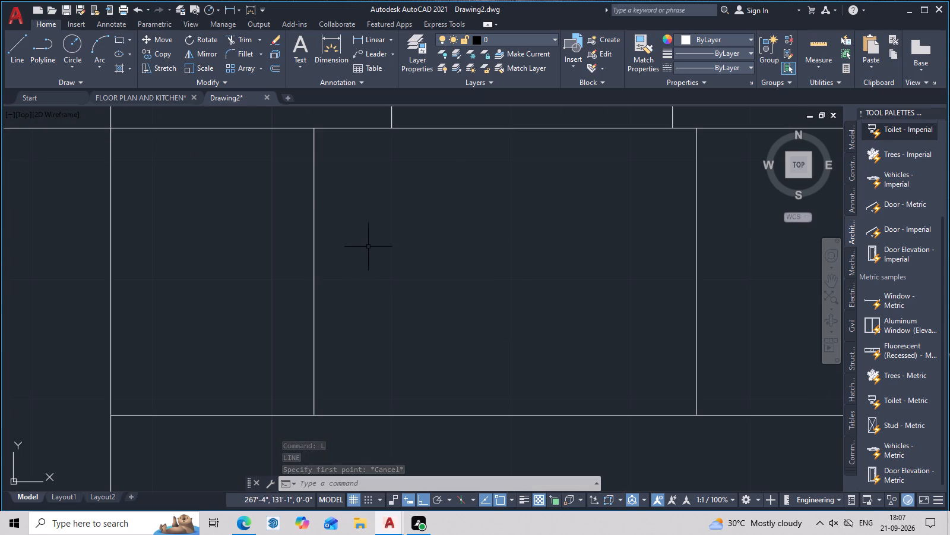
Draw a short vertical line about 9" long down from the top edge of the upper cabinet row's second bay, left of its centre.
scroll(368, 246, down, 2)
middle_click(440, 260)
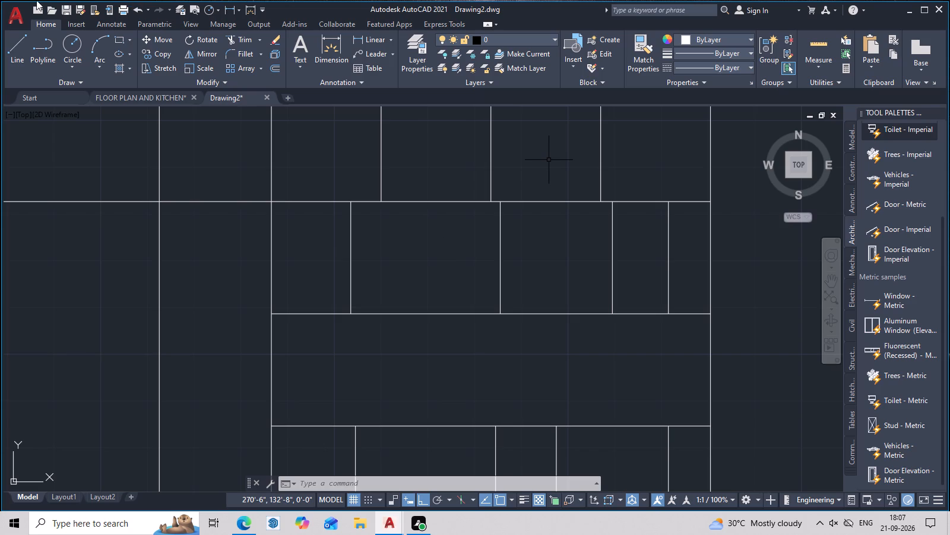
key(Escape)
middle_drag(319, 165, 463, 231)
scroll(555, 287, up, 1)
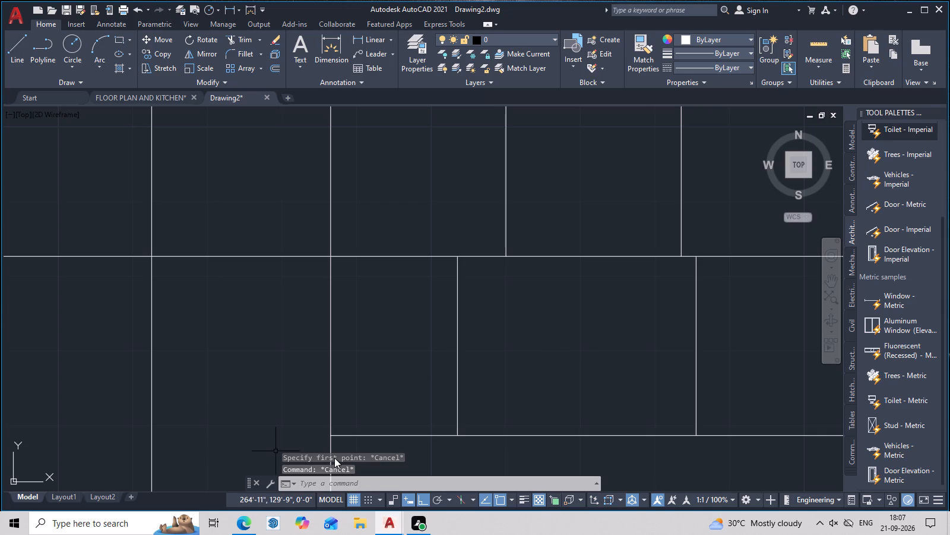
text(L)
key(space)
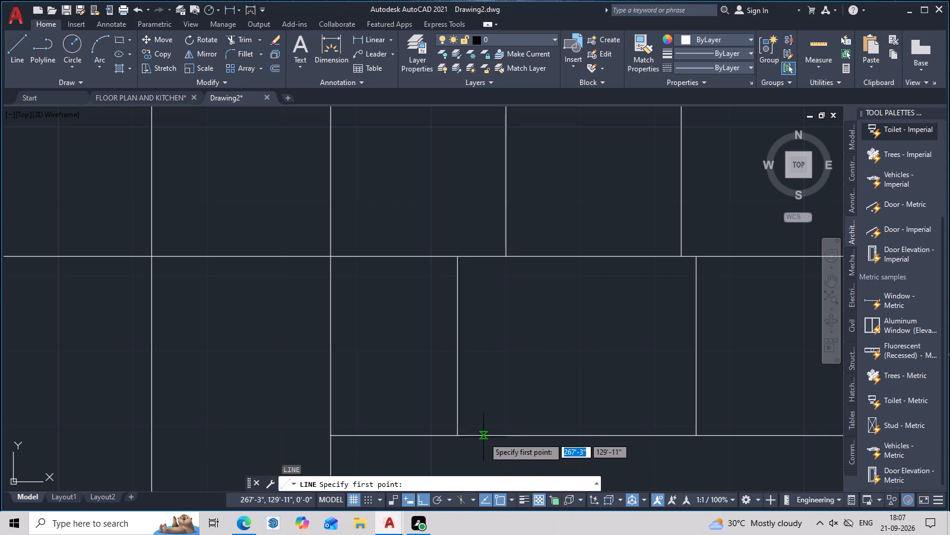
middle_drag(483, 436, 485, 374)
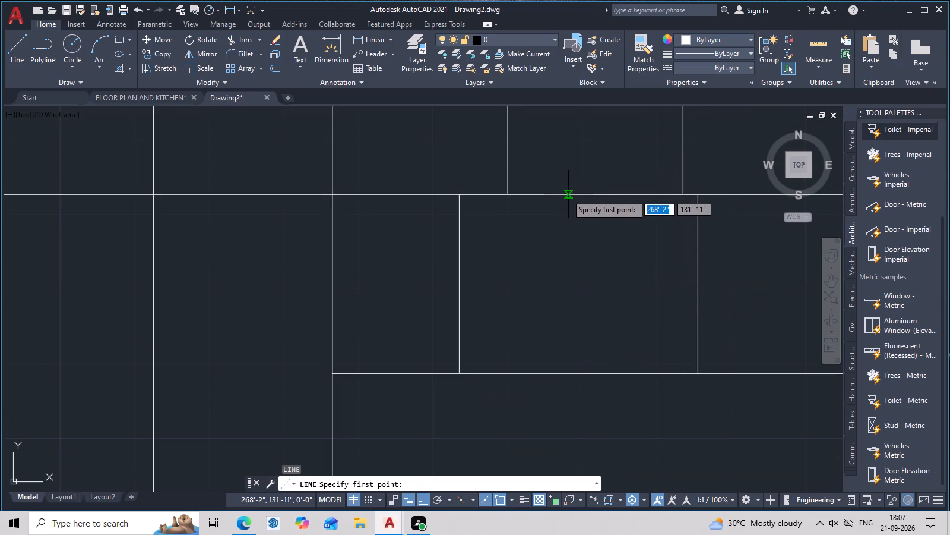
click(556, 194)
click(556, 260)
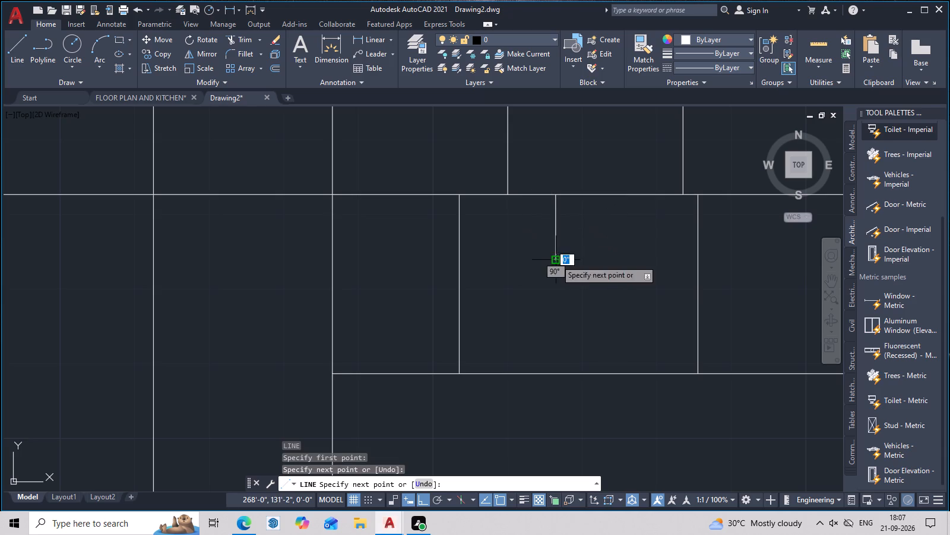
key(space)
Draw a second short vertical line about 9" long from the same top edge, about 7" to the right of the first.
key(l)
key(space)
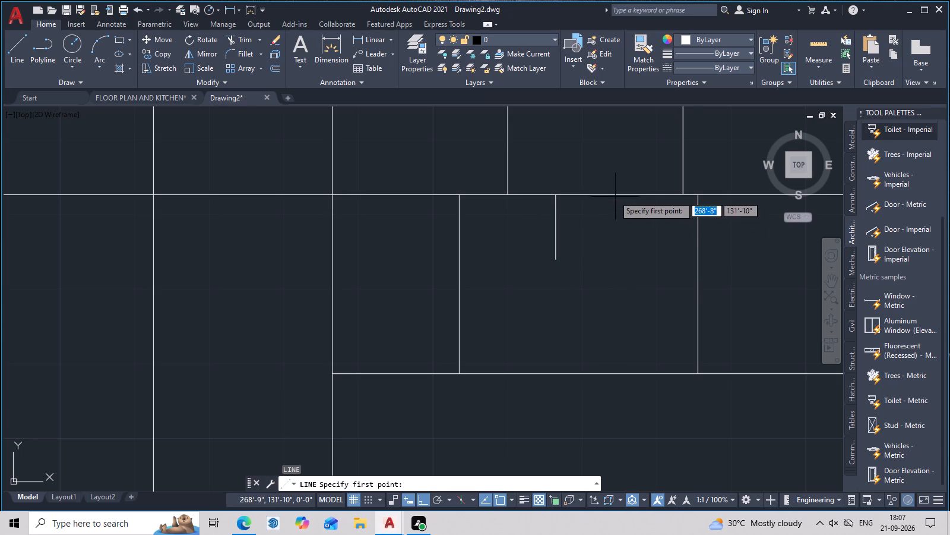
click(604, 199)
click(603, 262)
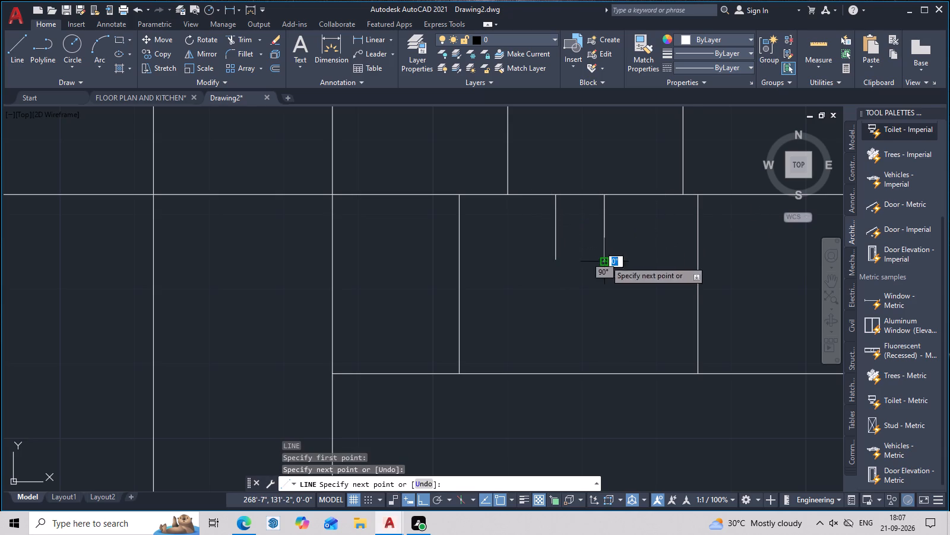
middle_drag(644, 297, 650, 276)
key(Escape)
With Ortho off, draw a slanted line from the lower end of the left short vertical down toward the bay's left divider.
text(L)
key(space)
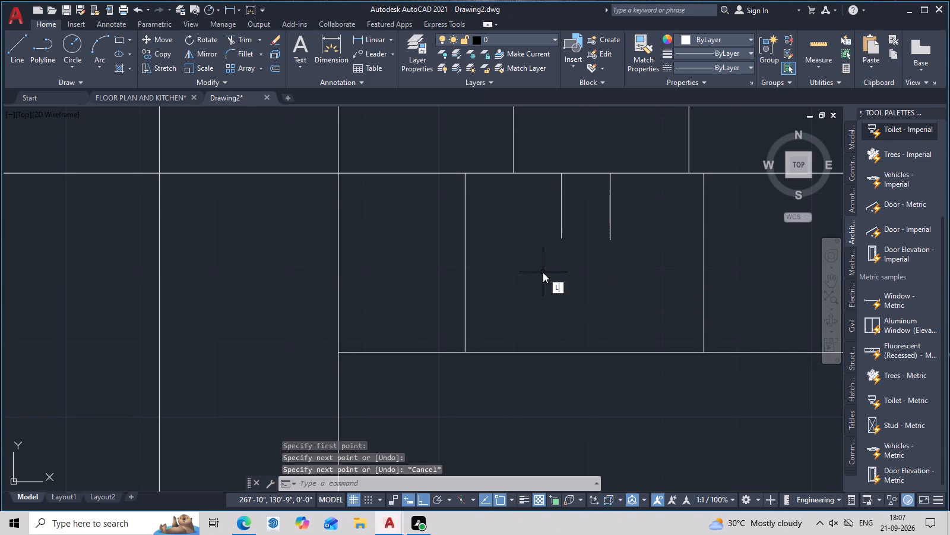
click(558, 239)
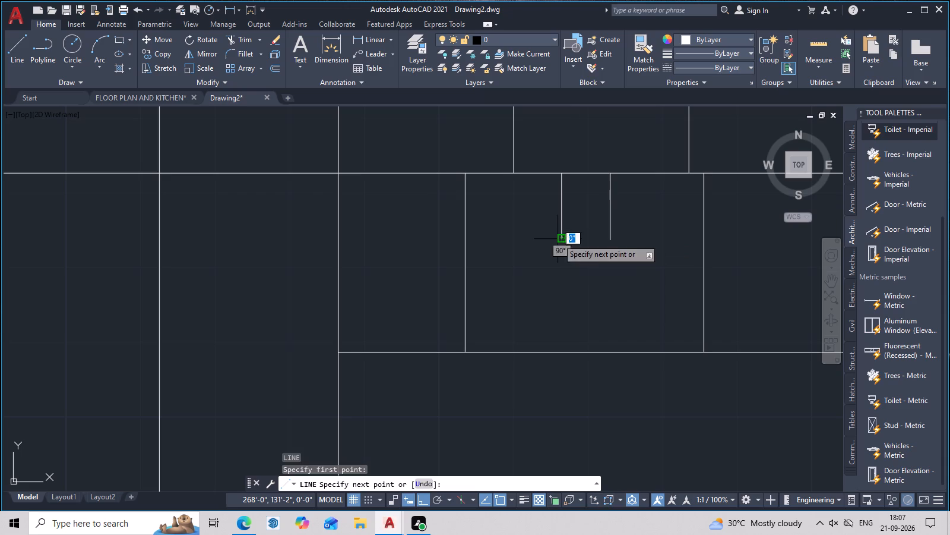
key(F8)
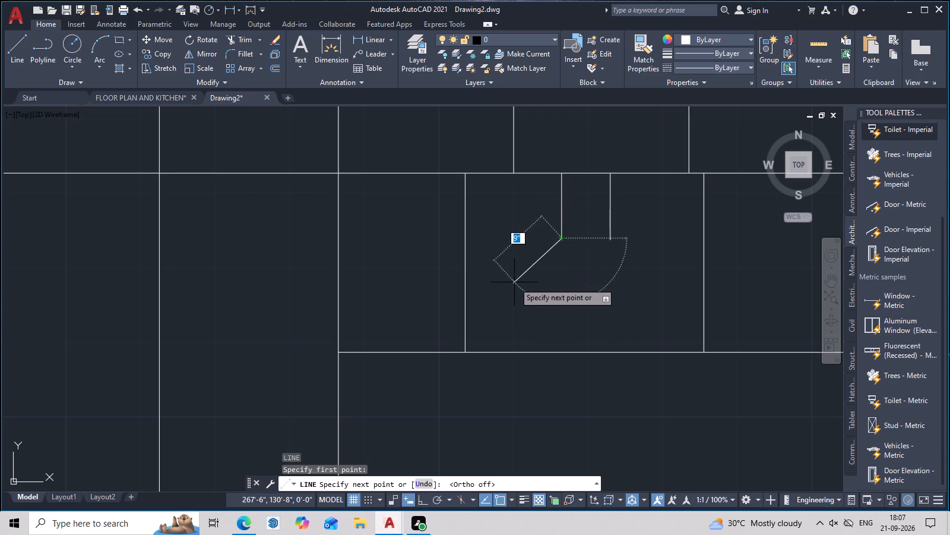
click(498, 291)
key(space)
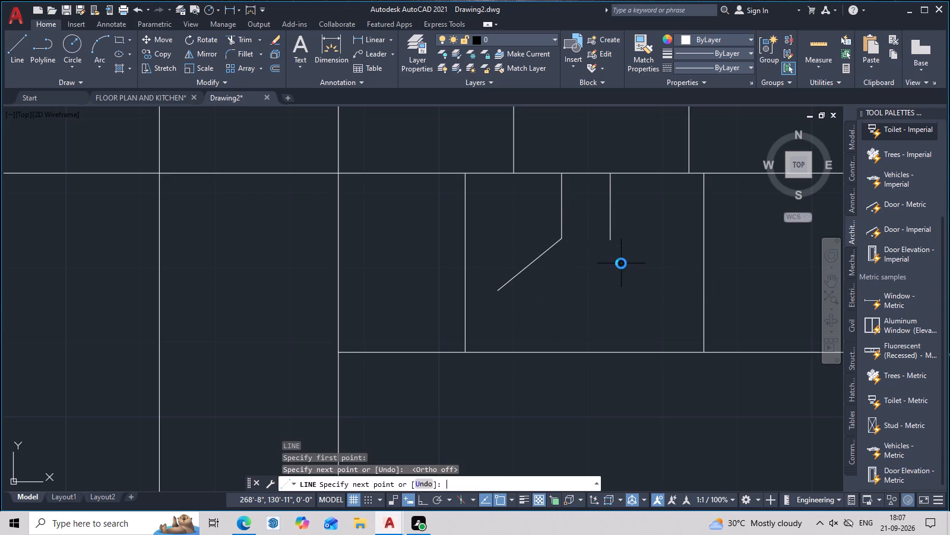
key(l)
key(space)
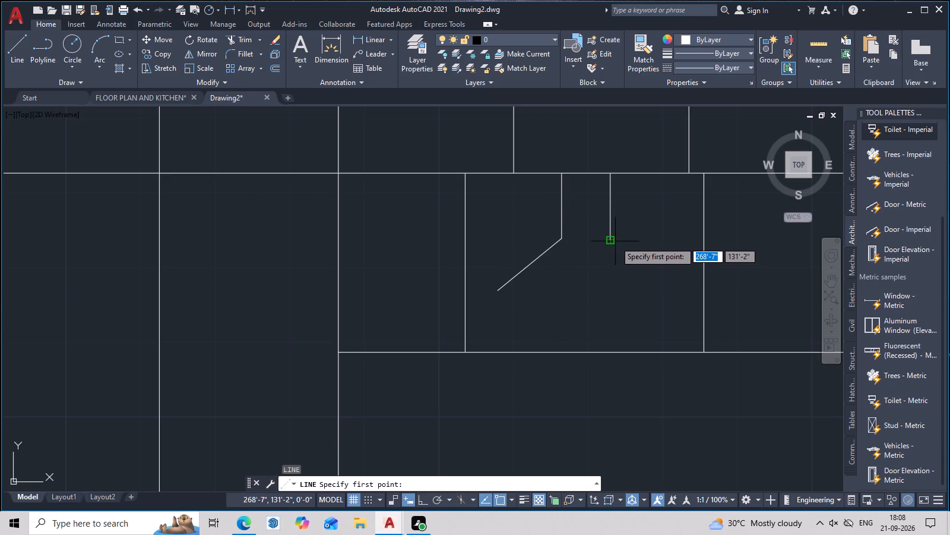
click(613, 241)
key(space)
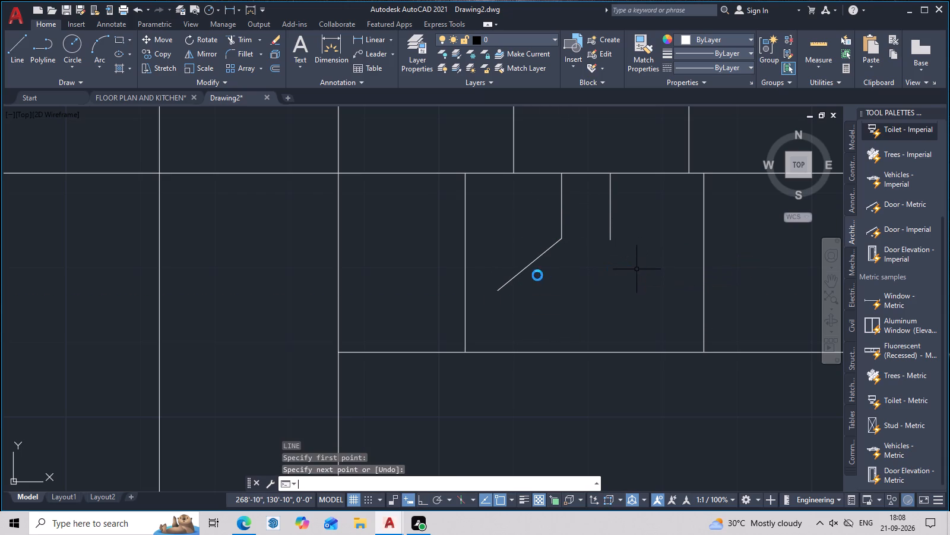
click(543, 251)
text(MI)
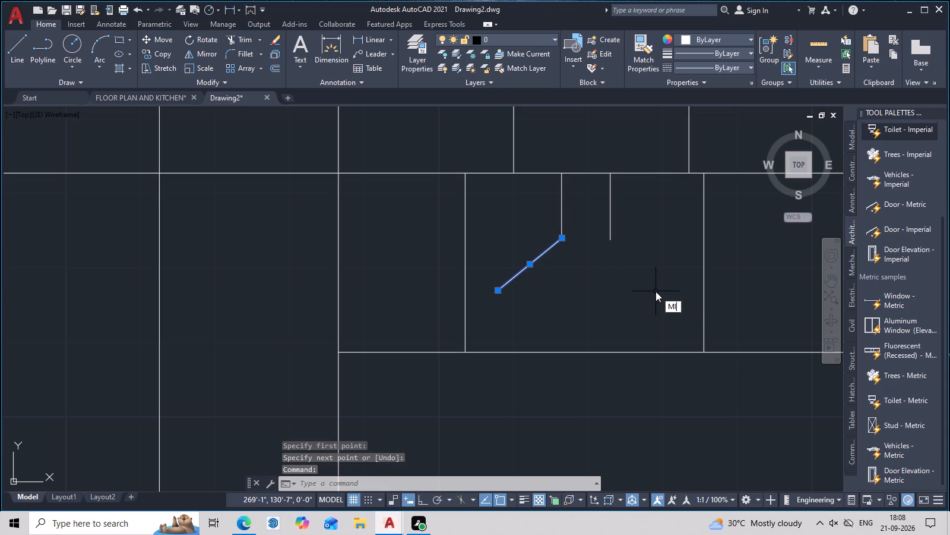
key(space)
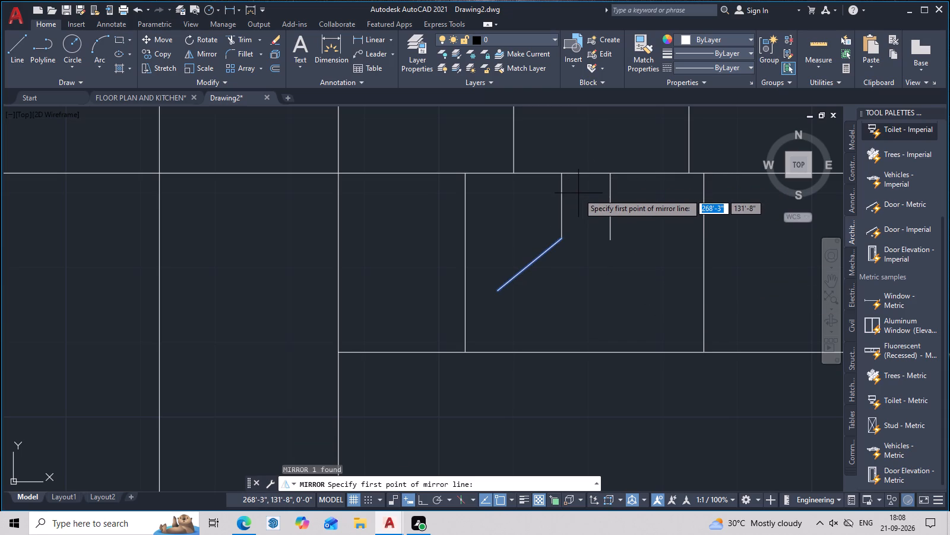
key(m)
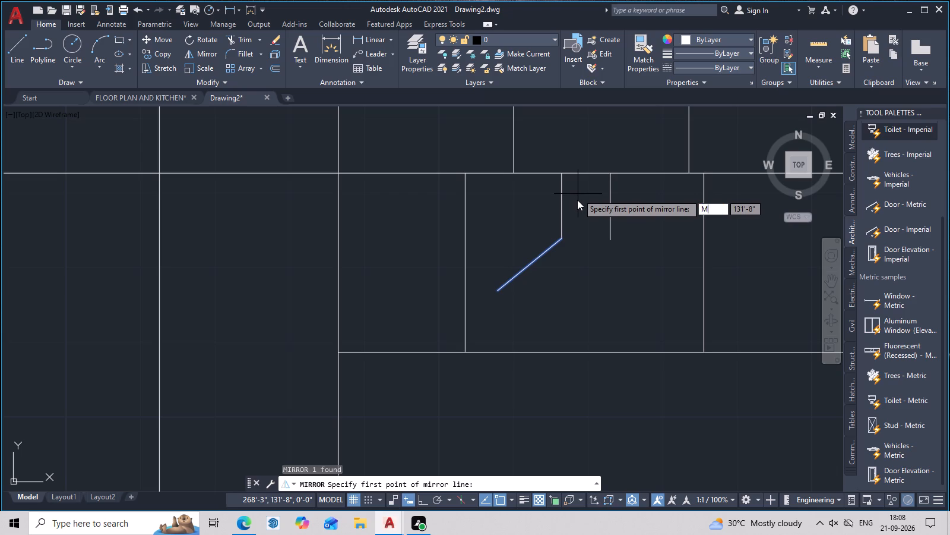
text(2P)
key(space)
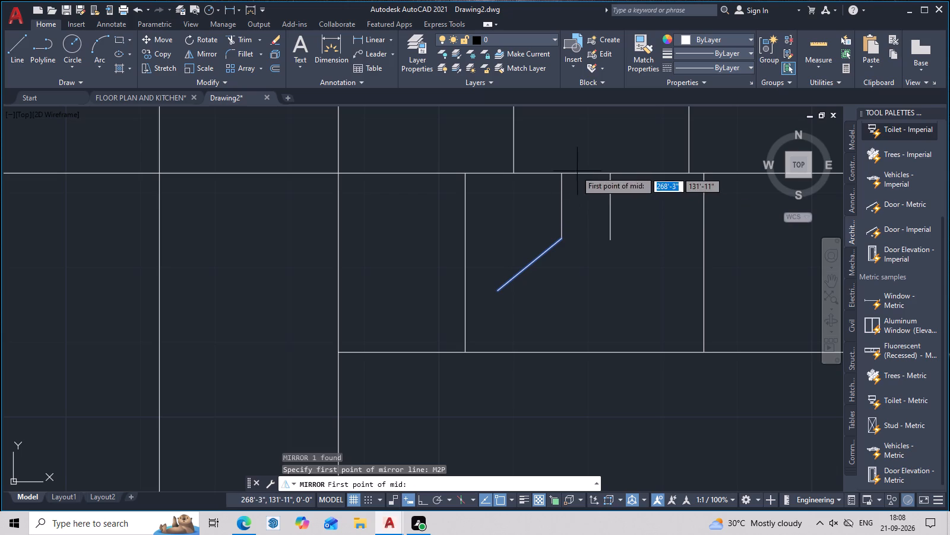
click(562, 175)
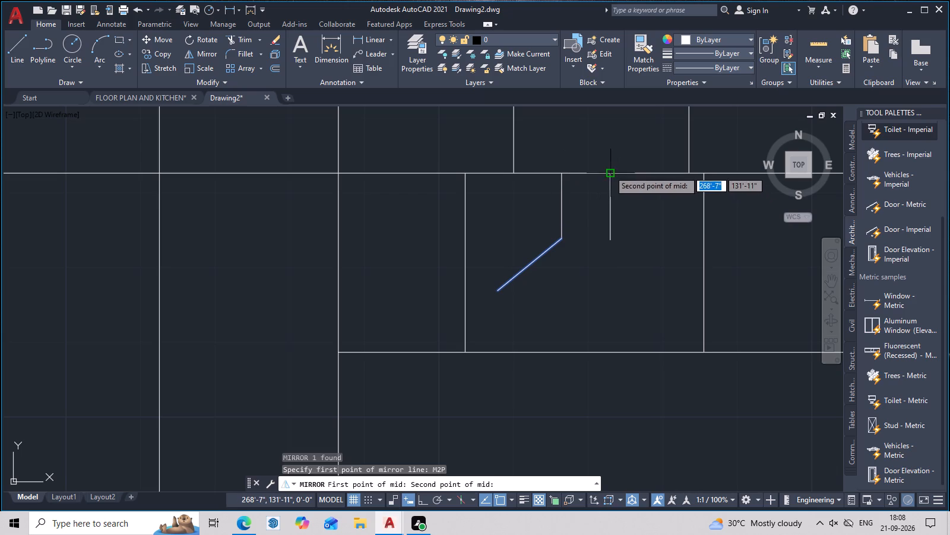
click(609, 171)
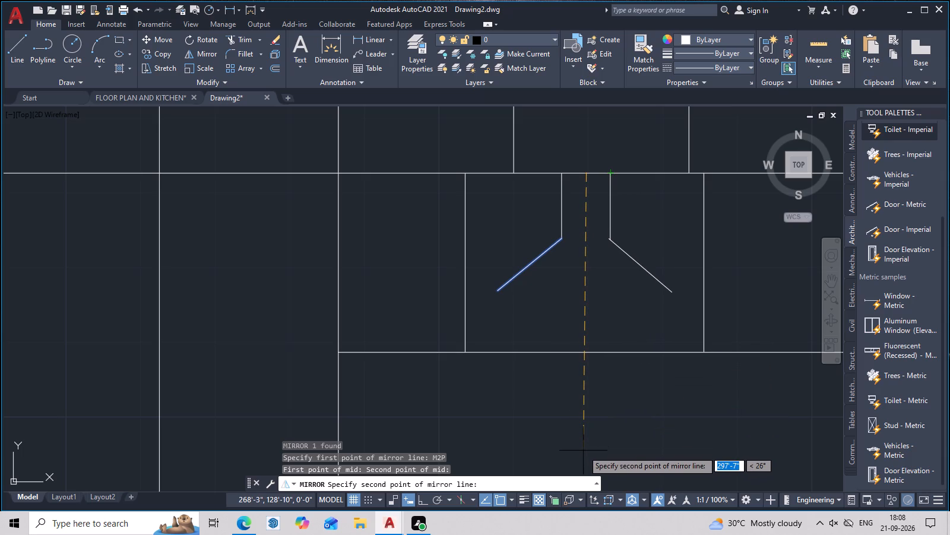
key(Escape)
Delete the short vertical line on the right side of the hood outline in the upper bay.
drag(614, 188, 611, 204)
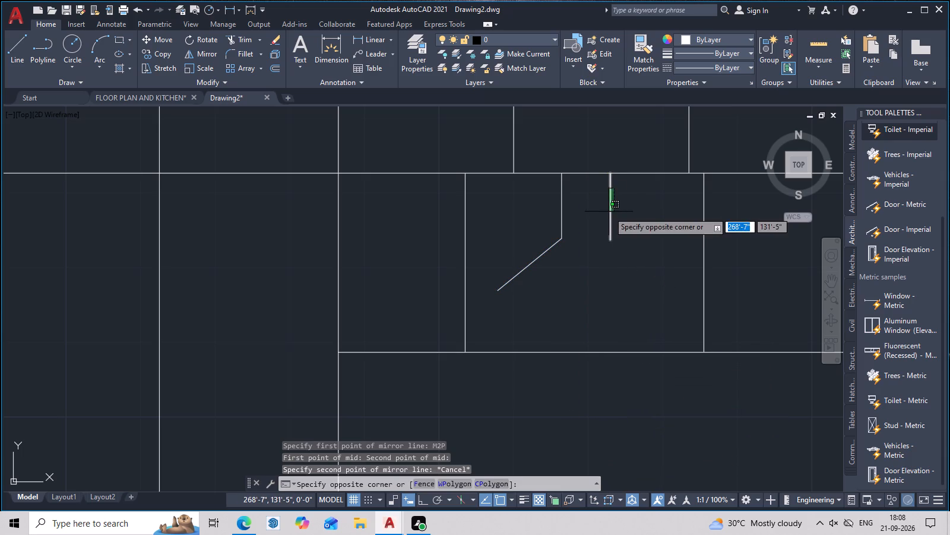
click(608, 214)
key(Delete)
scroll(617, 270, up, 1)
middle_drag(603, 262, 602, 285)
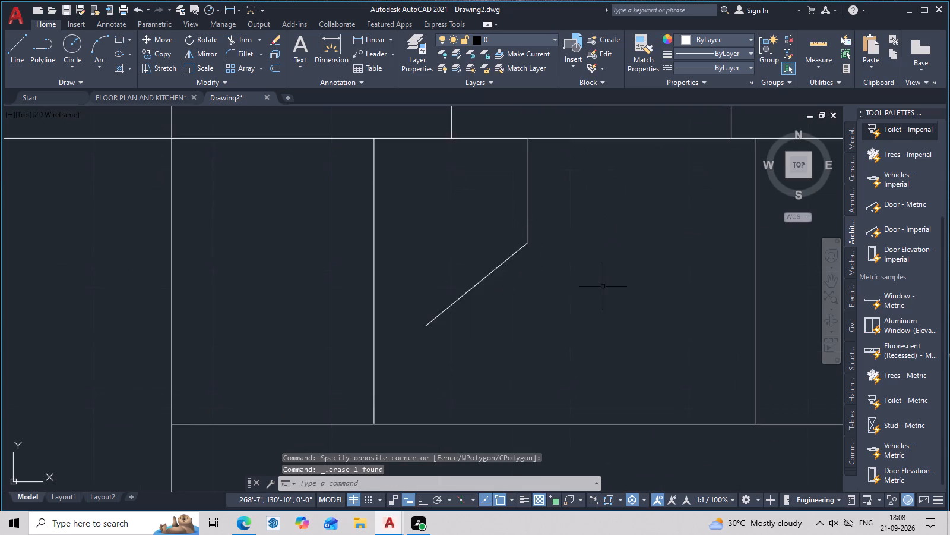
Group the remaining short vertical line with the slanted line that runs from its lower end.
scroll(576, 254, up, 1)
key(Escape)
scroll(575, 254, down, 2)
scroll(573, 231, up, 2)
drag(552, 207, 482, 258)
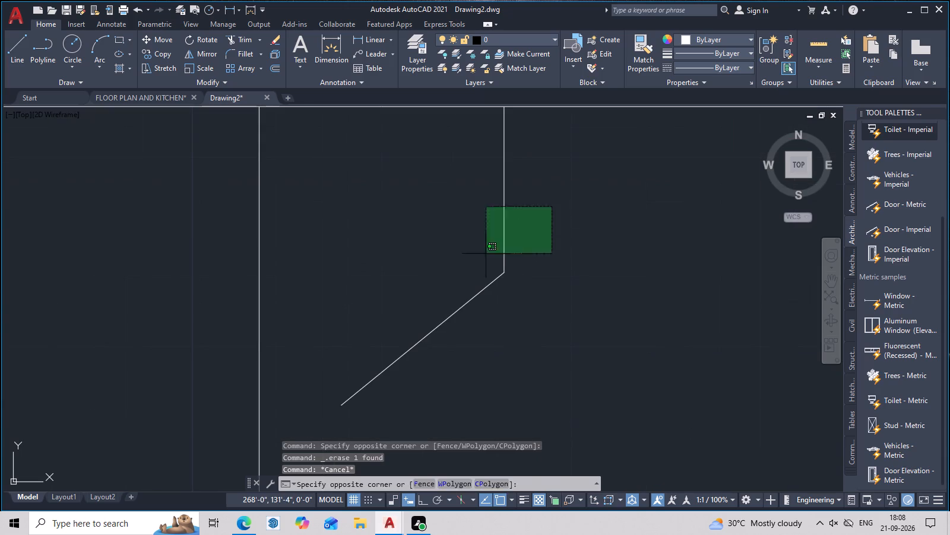
drag(482, 258, 477, 394)
text(G)
key(space)
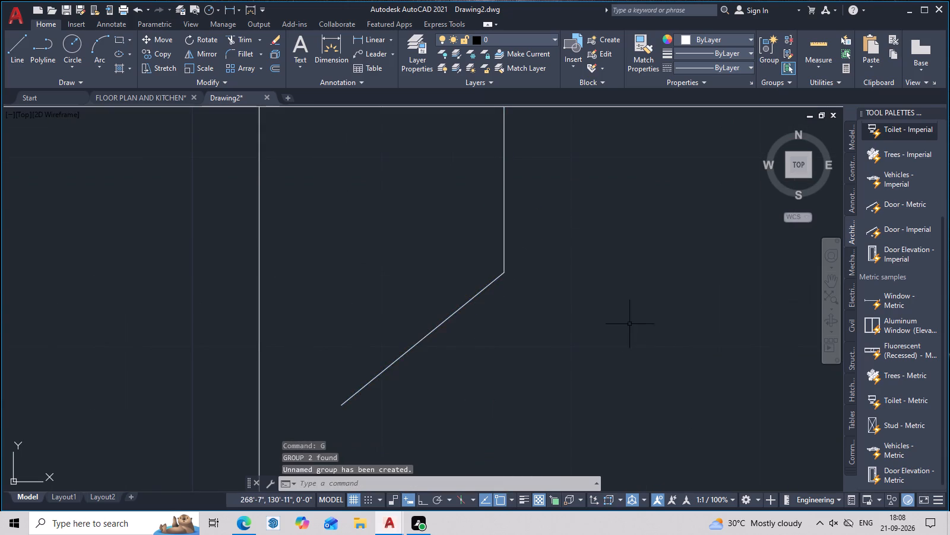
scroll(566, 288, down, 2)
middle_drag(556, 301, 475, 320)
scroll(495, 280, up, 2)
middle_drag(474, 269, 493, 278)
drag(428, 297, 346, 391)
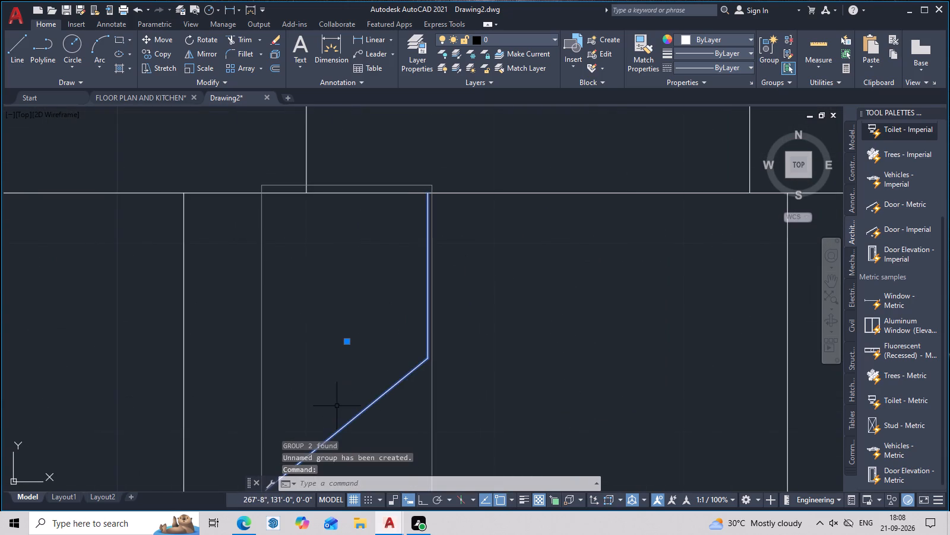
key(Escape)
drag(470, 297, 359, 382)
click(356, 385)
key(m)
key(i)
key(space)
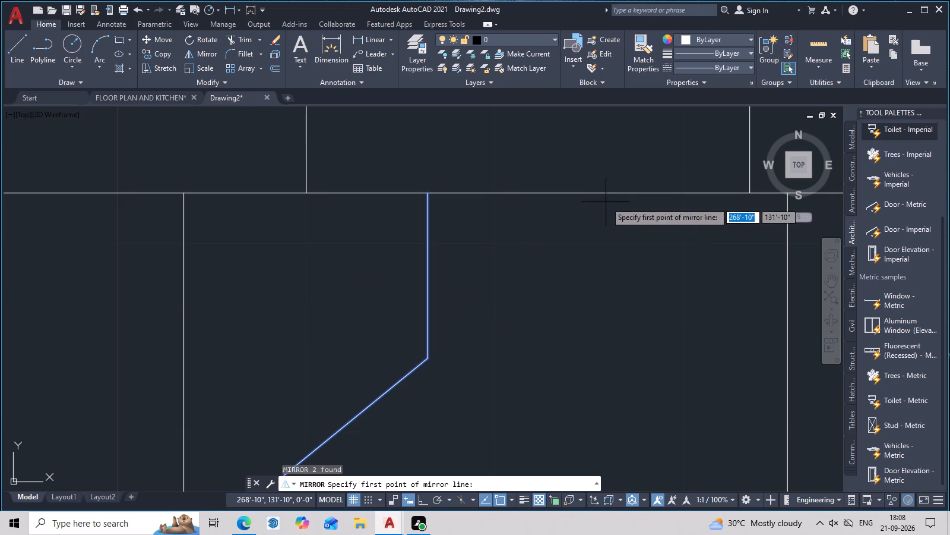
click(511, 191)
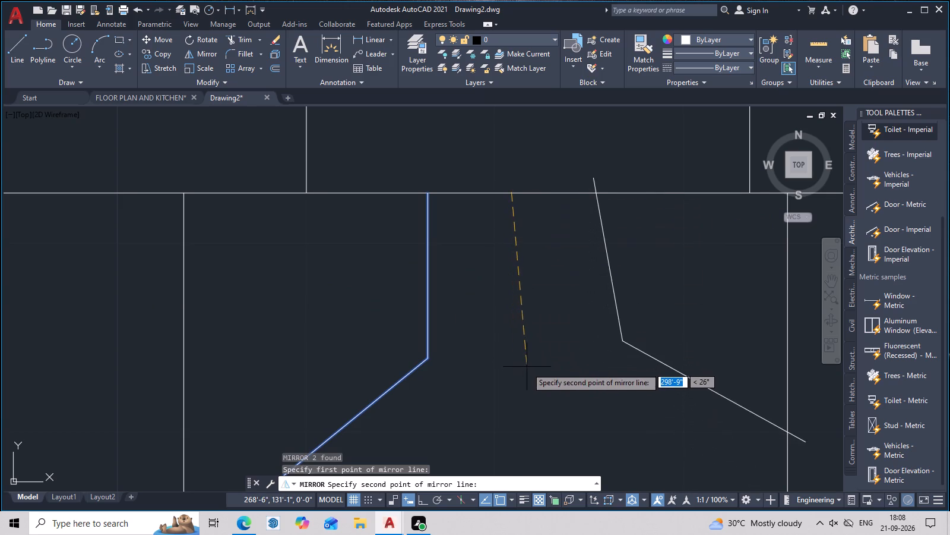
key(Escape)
With Ortho on, mirror the grouped half outline about a vertical axis from the bay's top edge just right of it, keeping the original.
drag(449, 277, 437, 284)
drag(427, 292, 360, 394)
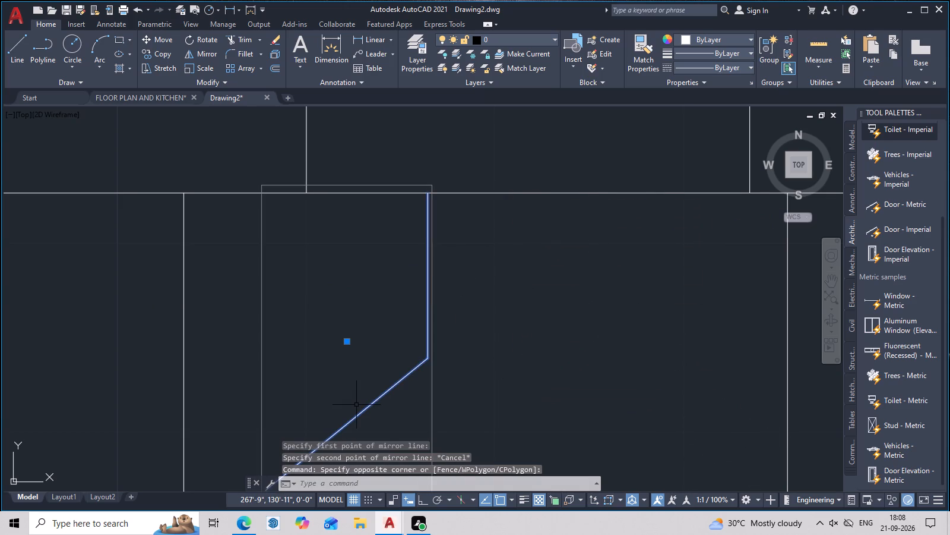
text(MI)
key(space)
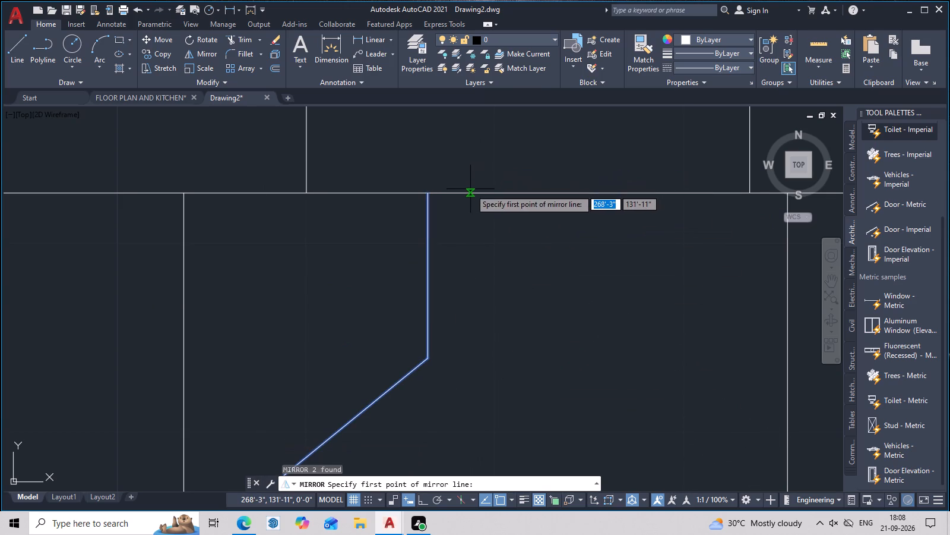
click(470, 189)
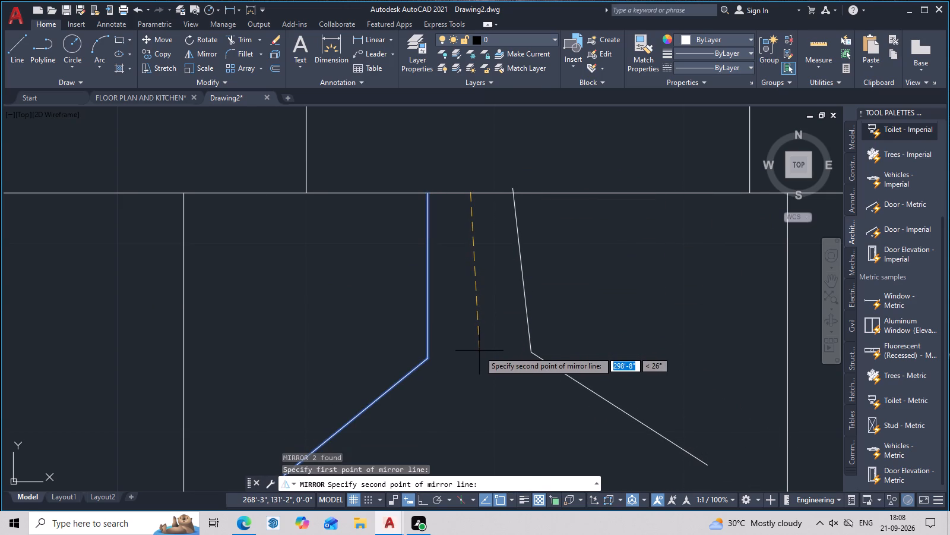
key(F8)
middle_drag(489, 389, 492, 302)
click(496, 333)
middle_drag(531, 380, 539, 336)
drag(532, 378, 496, 333)
middle_drag(553, 337, 563, 308)
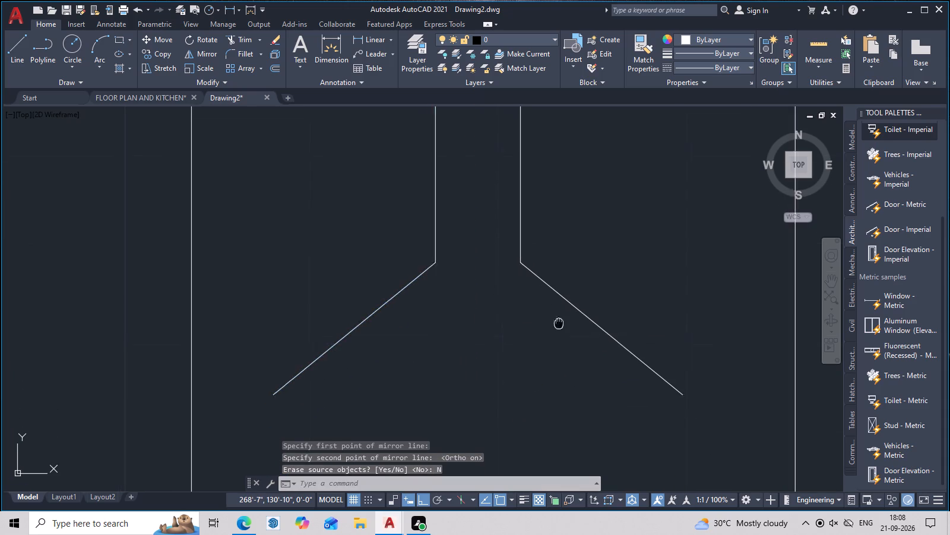
Draw a horizontal base line from the right slanted line's lower end to slightly past the left slanted line's lower end.
middle_drag(563, 308, 583, 221)
key(l)
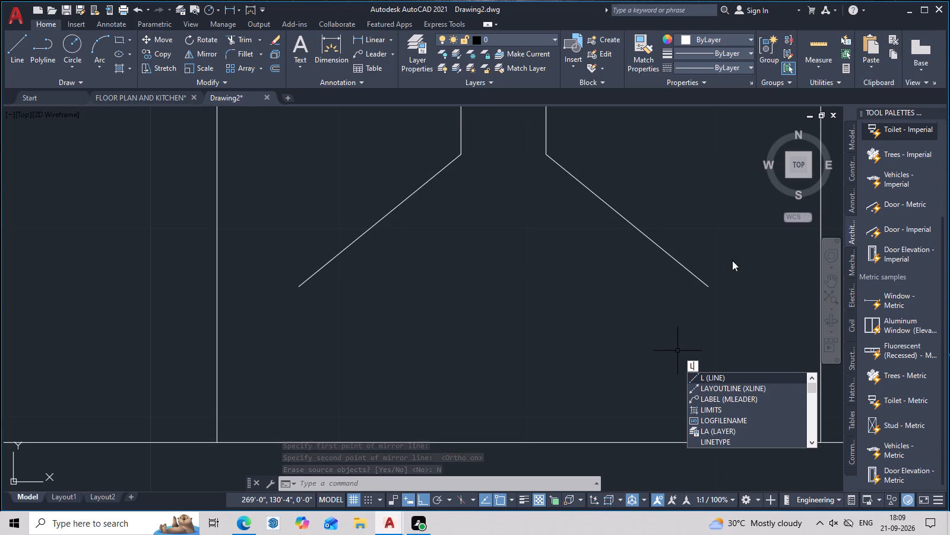
key(space)
click(710, 290)
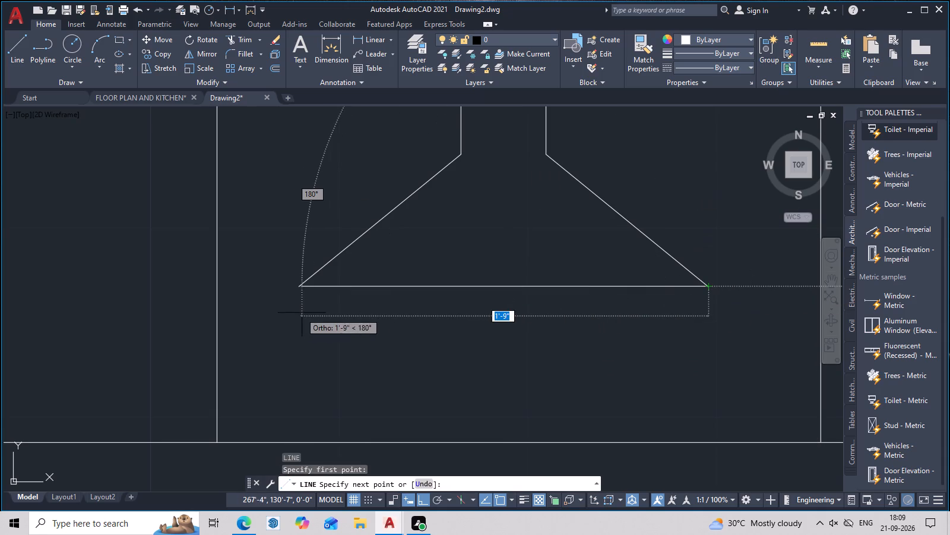
click(285, 284)
key(space)
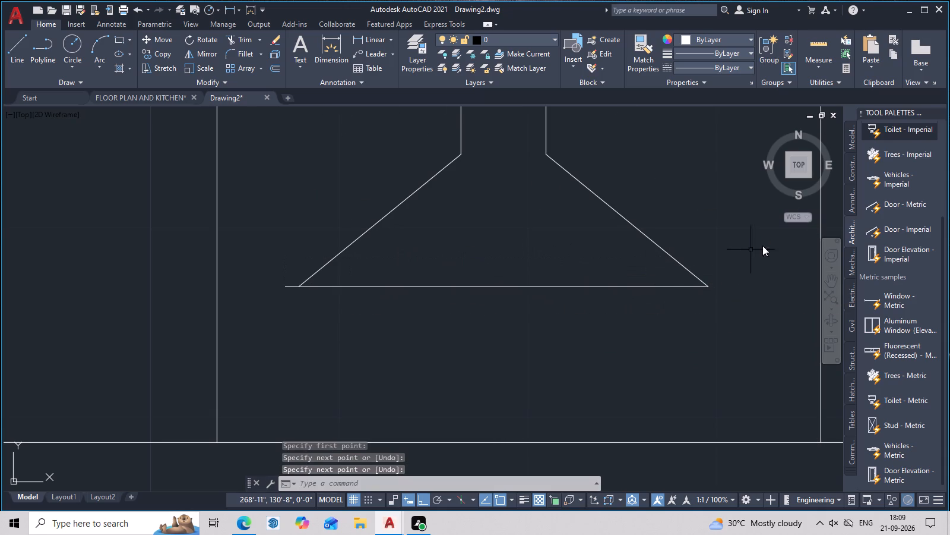
Draw a horizontal line about 1" long outward from the right slanted line's lower end, extending the hood's base.
key(l)
key(space)
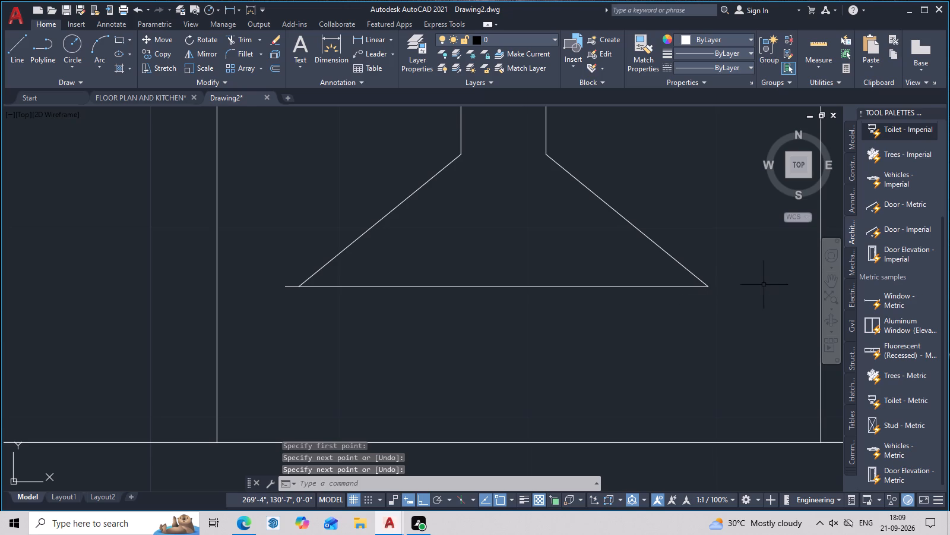
scroll(440, 276, up, 1)
middle_drag(830, 282, 562, 285)
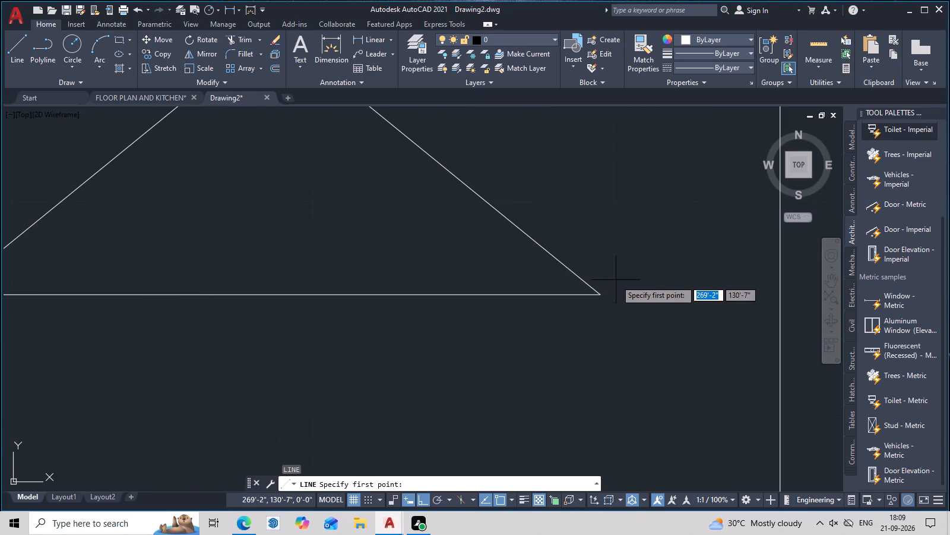
click(600, 295)
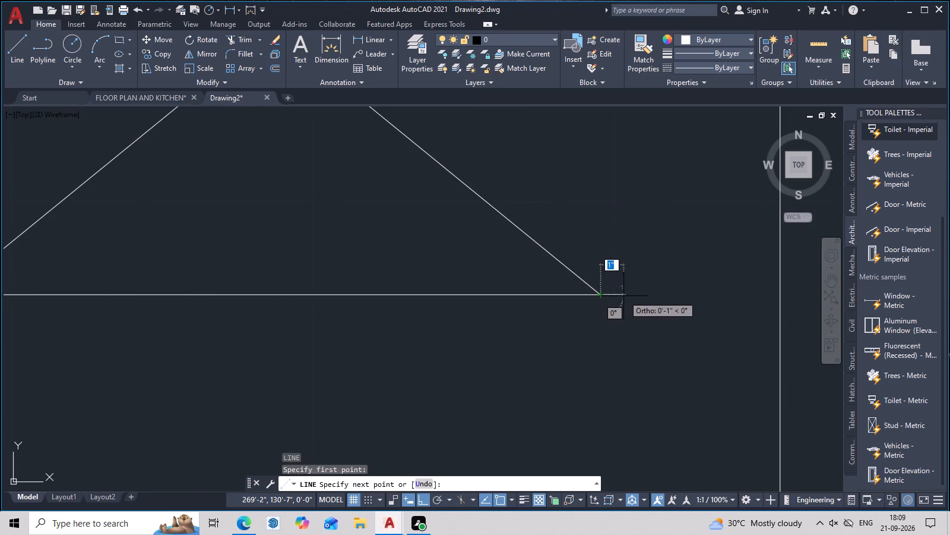
click(623, 296)
middle_drag(645, 300, 683, 292)
key(Escape)
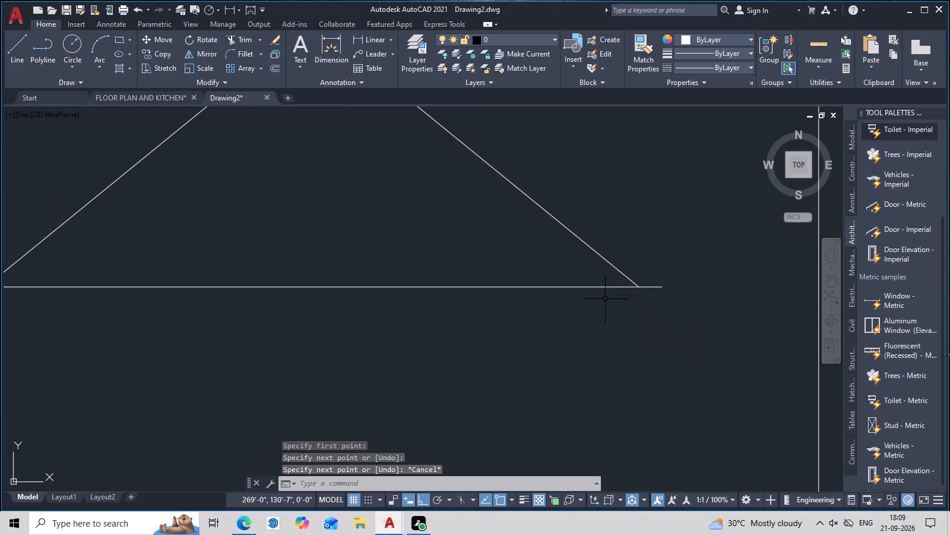
Draw a rectangle about 1'-11" wide and 1" high directly below the hood's base line, spanning its full length.
middle_drag(673, 297, 819, 269)
scroll(546, 303, down, 1)
middle_drag(534, 306, 588, 300)
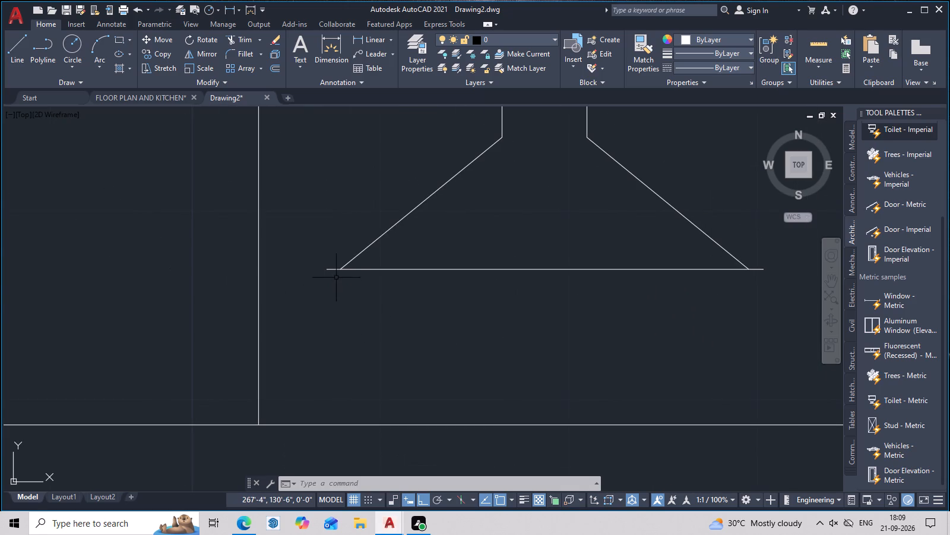
key(r)
key(e)
text(C)
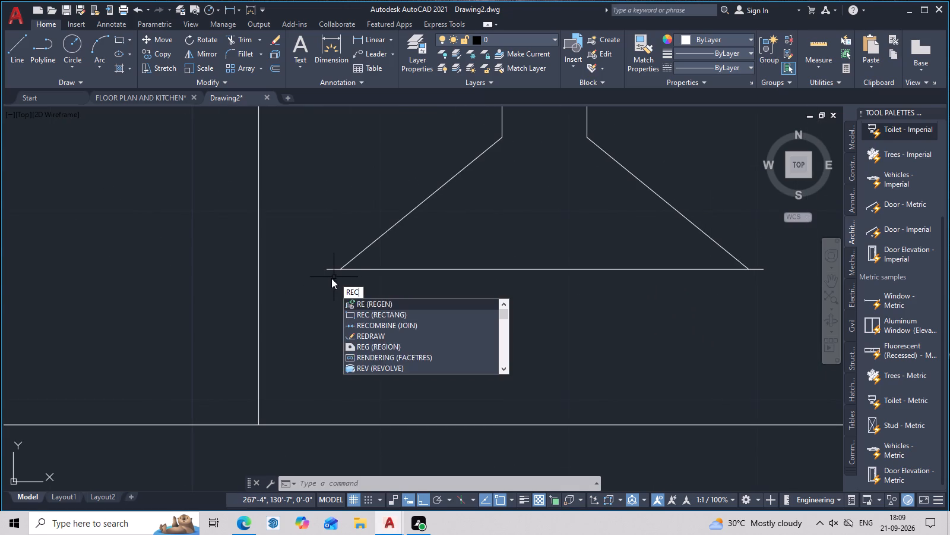
key(space)
click(327, 272)
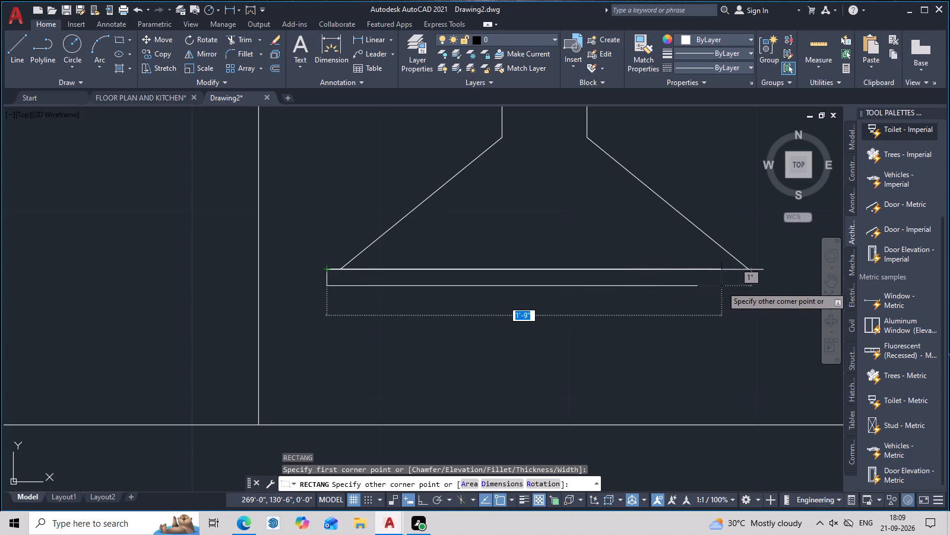
click(765, 284)
middle_drag(696, 310, 672, 306)
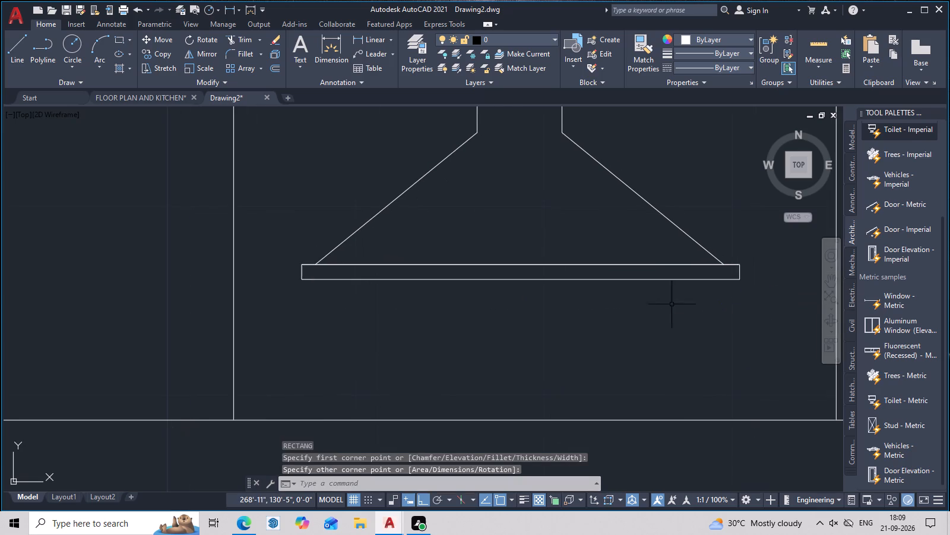
key(Escape)
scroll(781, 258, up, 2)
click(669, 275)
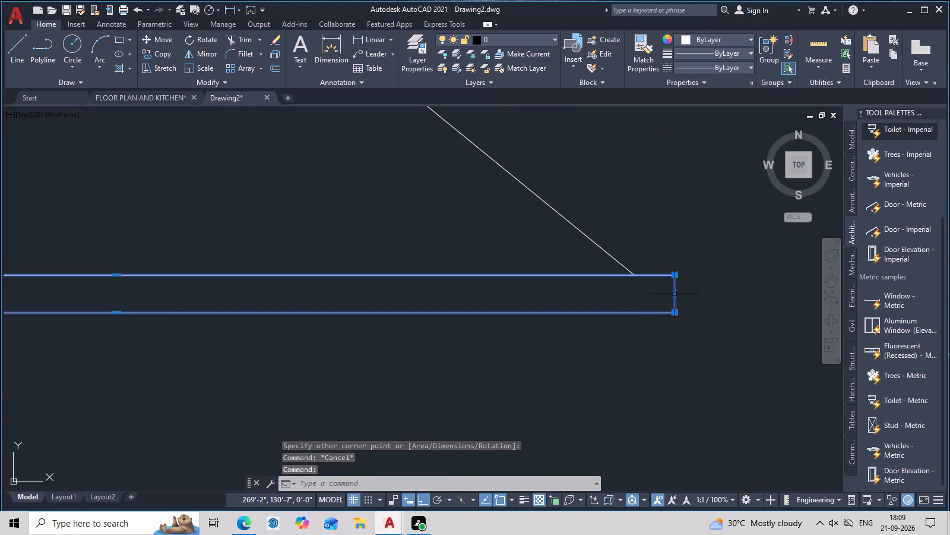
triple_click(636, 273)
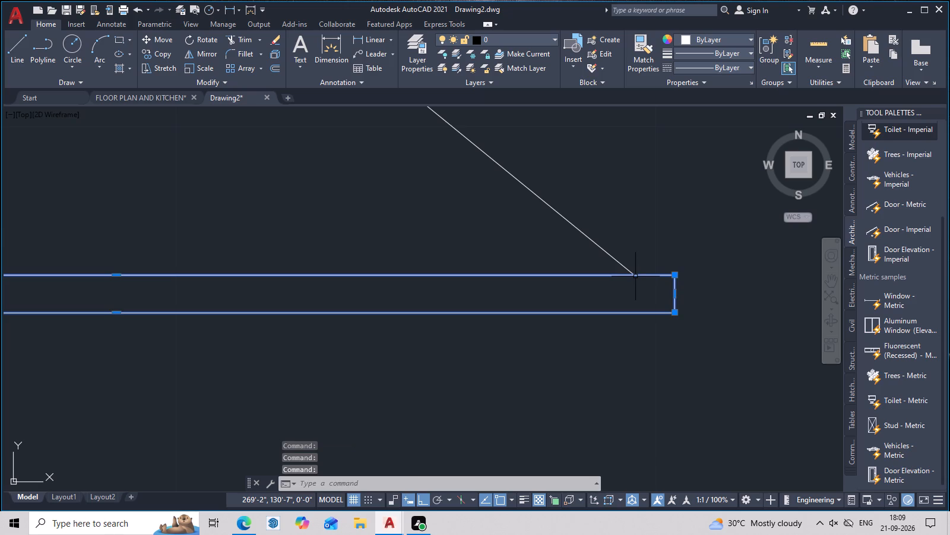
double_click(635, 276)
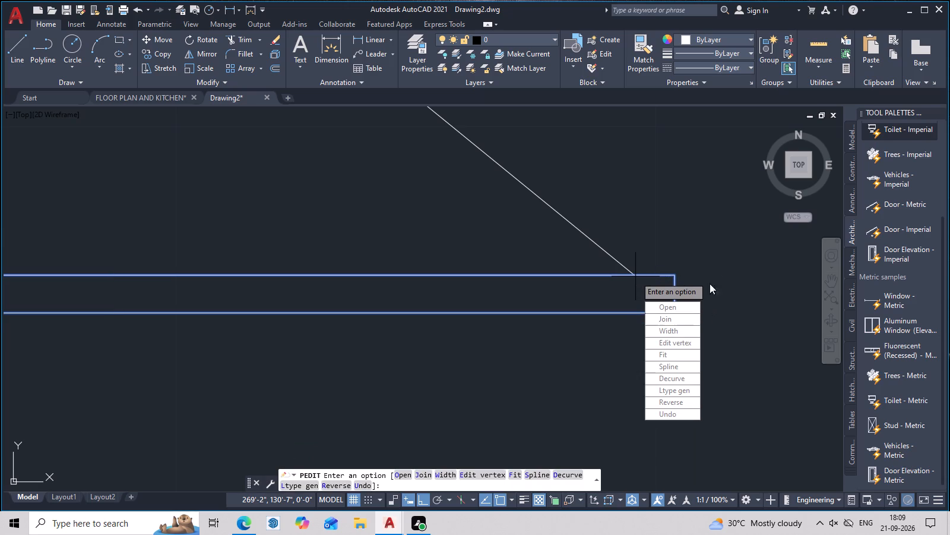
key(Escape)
With Ortho off, draw a slanted line about 1" long down and inward from the base rectangle's bottom edge near its left end.
scroll(635, 290, down, 3)
middle_drag(636, 301, 691, 311)
middle_click(630, 344)
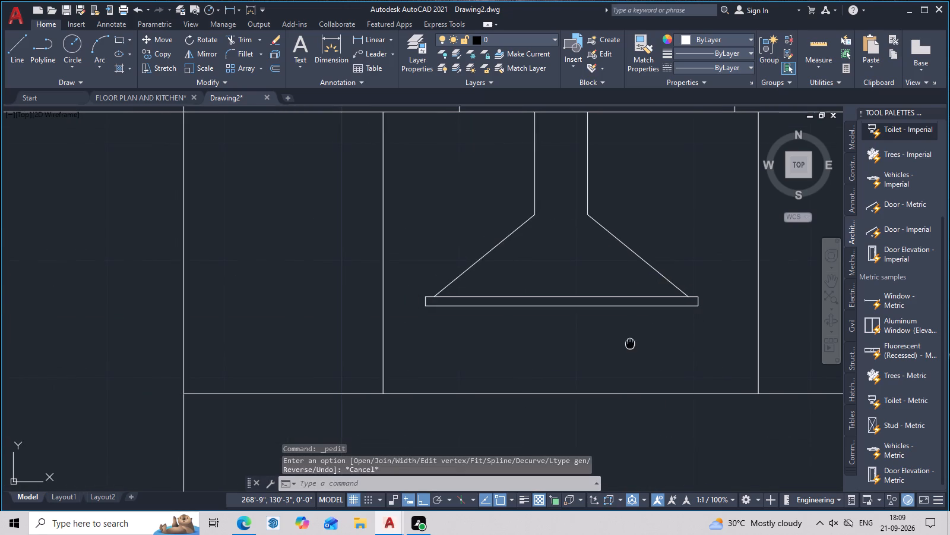
key(l)
key(space)
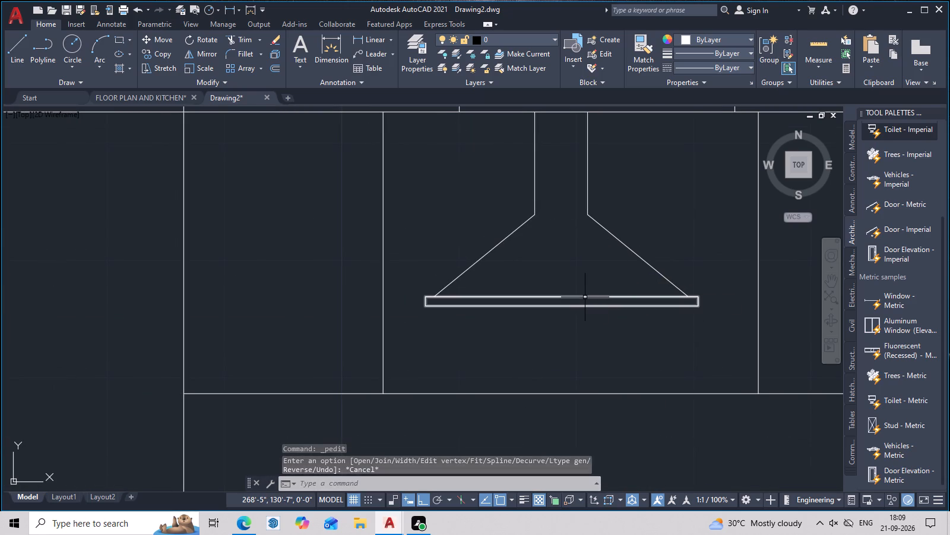
scroll(469, 306, up, 2)
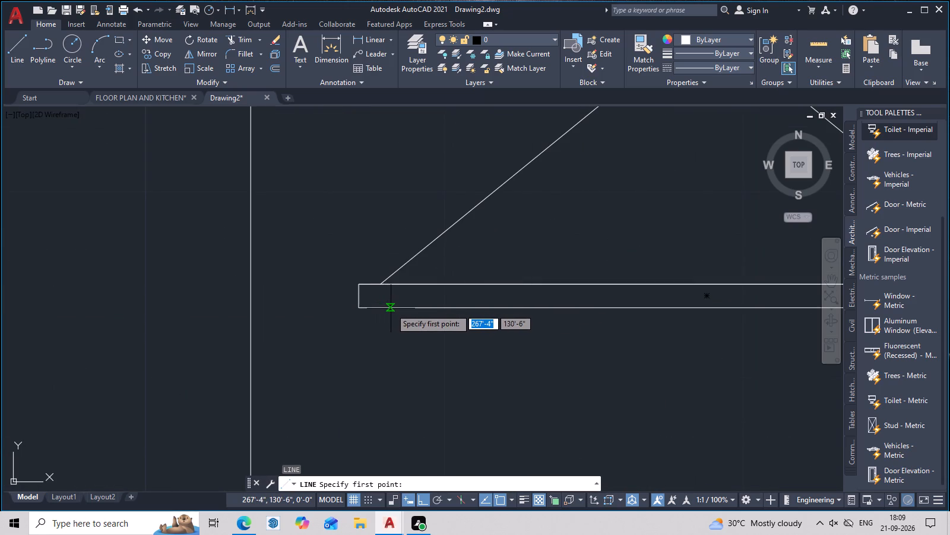
click(391, 309)
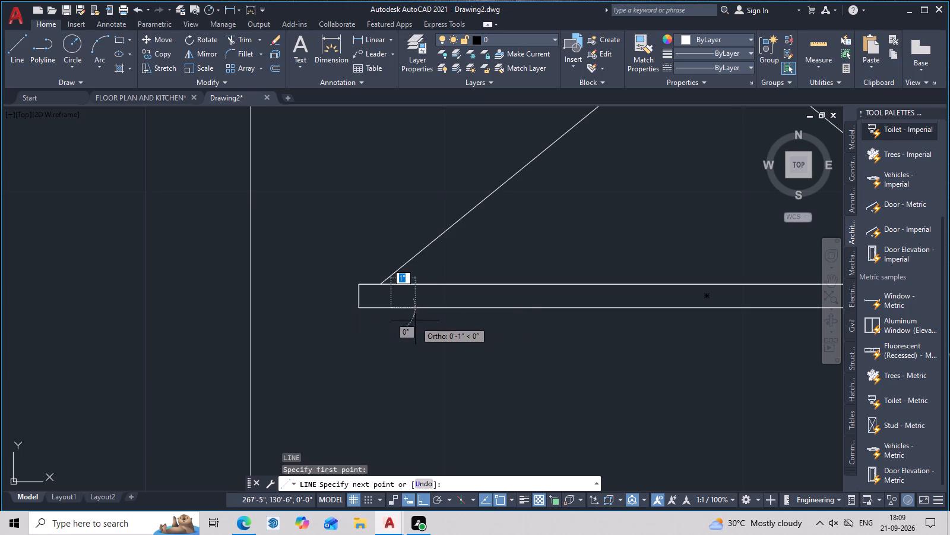
key(F8)
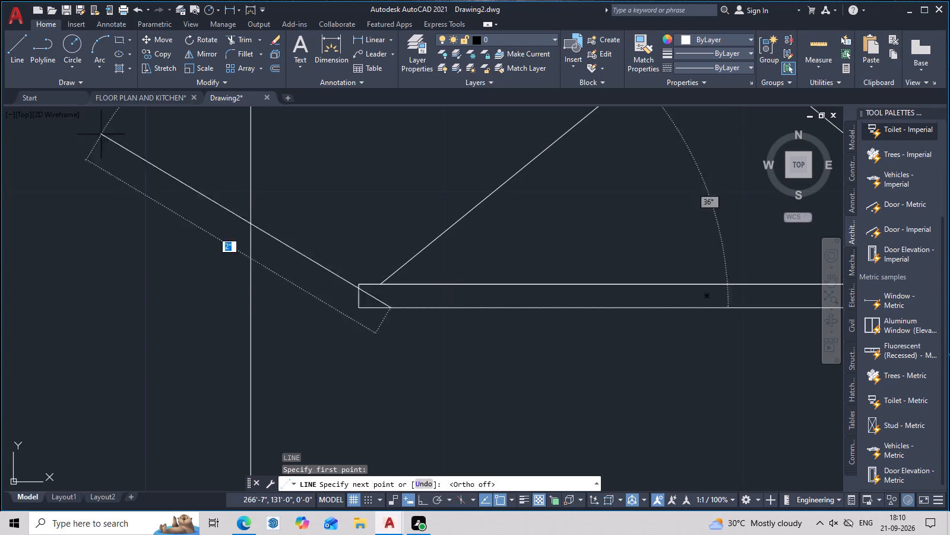
click(422, 333)
key(Escape)
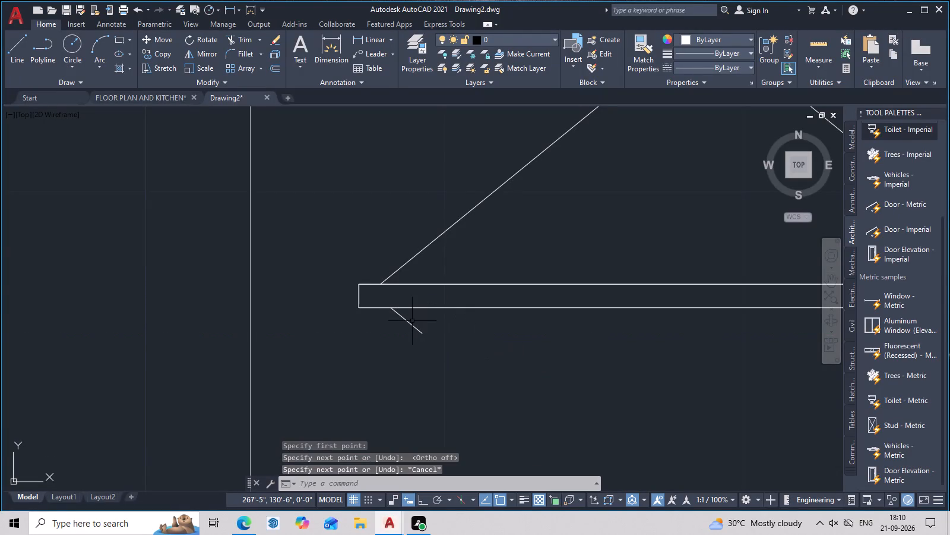
Mirror the short slanted line about the base rectangle's vertical centre line, keeping the original.
click(411, 323)
middle_drag(537, 396, 438, 402)
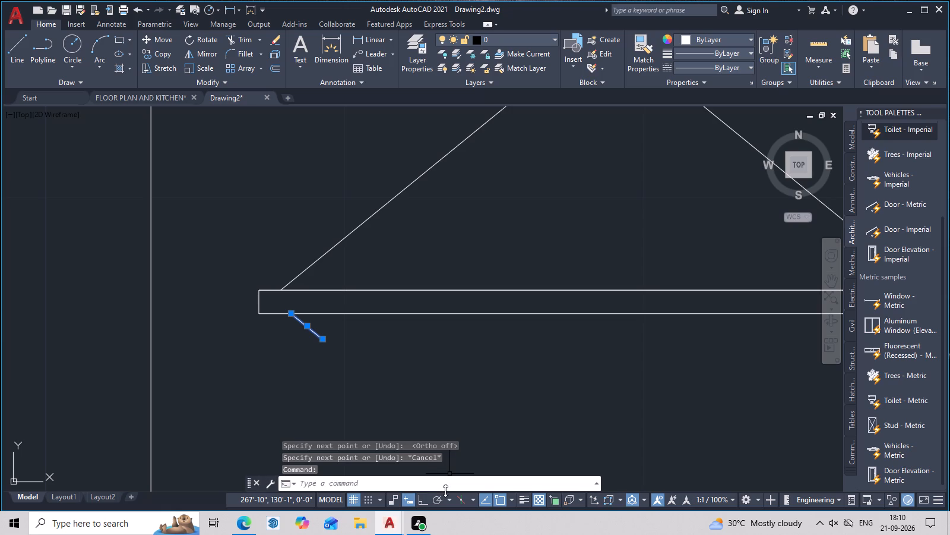
key(m)
key(i)
key(space)
scroll(508, 435, down, 1)
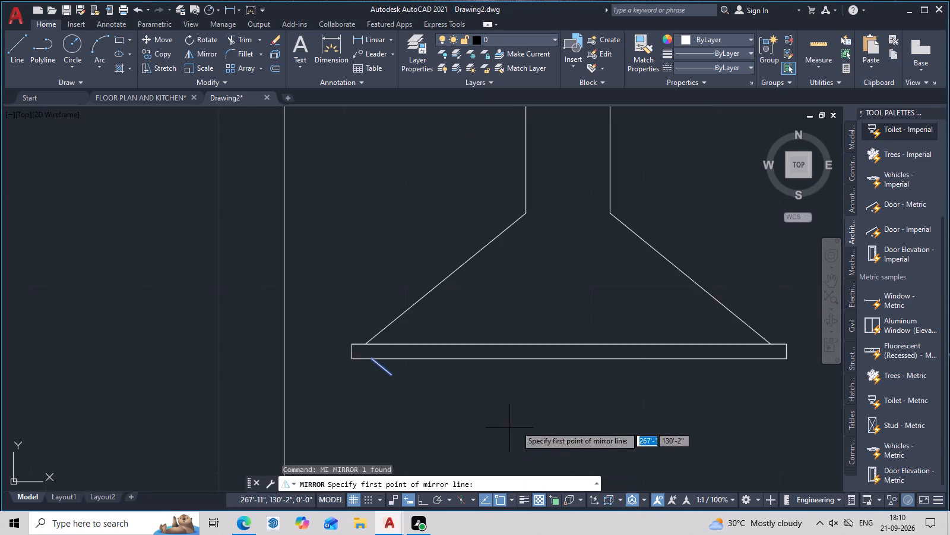
middle_drag(600, 402, 493, 364)
click(463, 320)
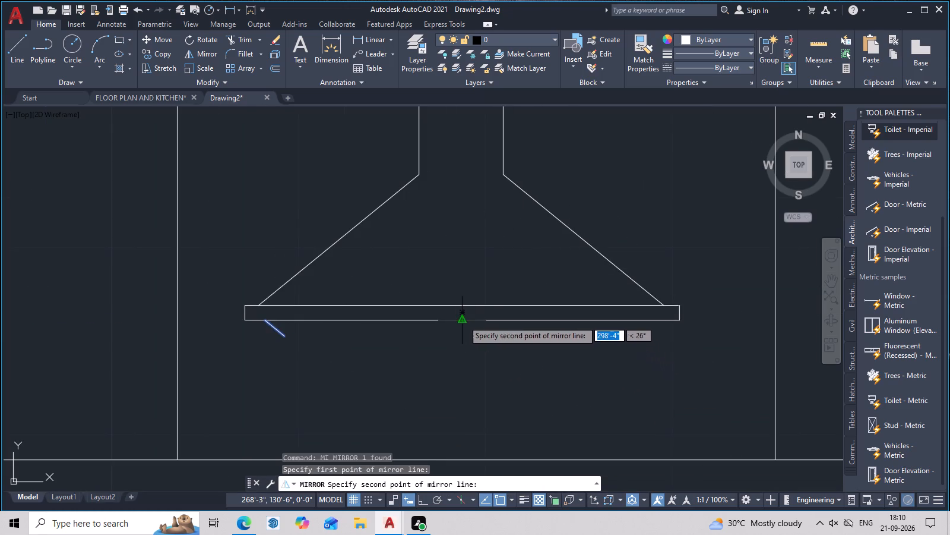
click(461, 365)
drag(495, 411, 461, 365)
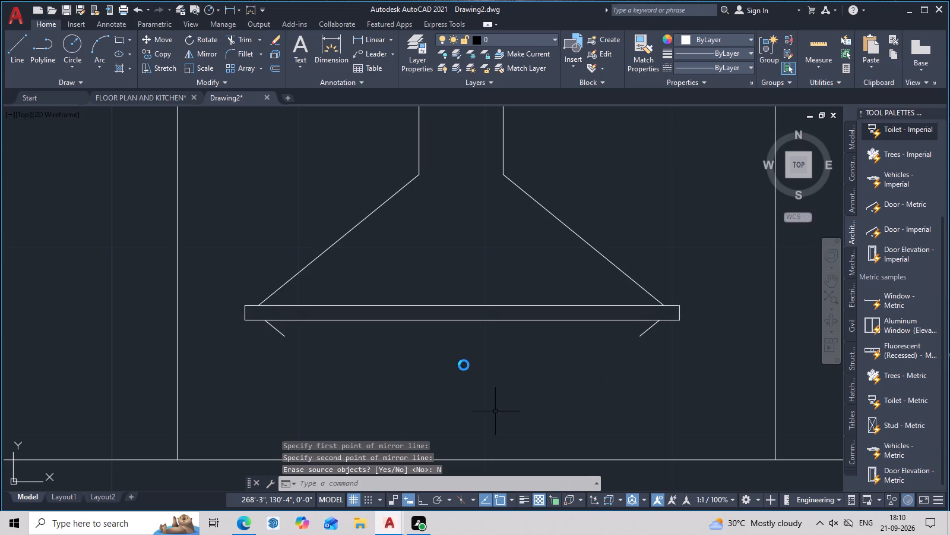
Draw a line about 1'-7" long joining the lower ends of the two short slanted lines under the hood's base rectangle.
text(L)
key(space)
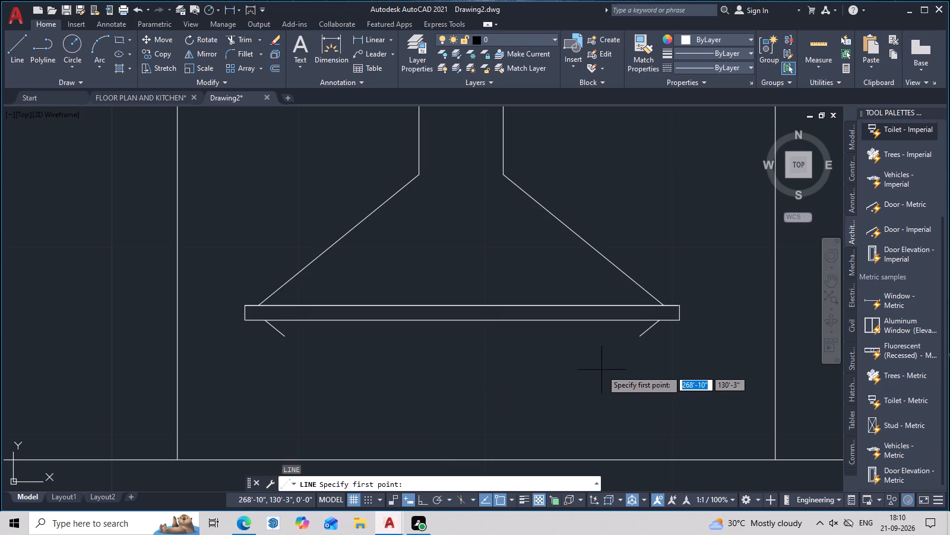
click(639, 336)
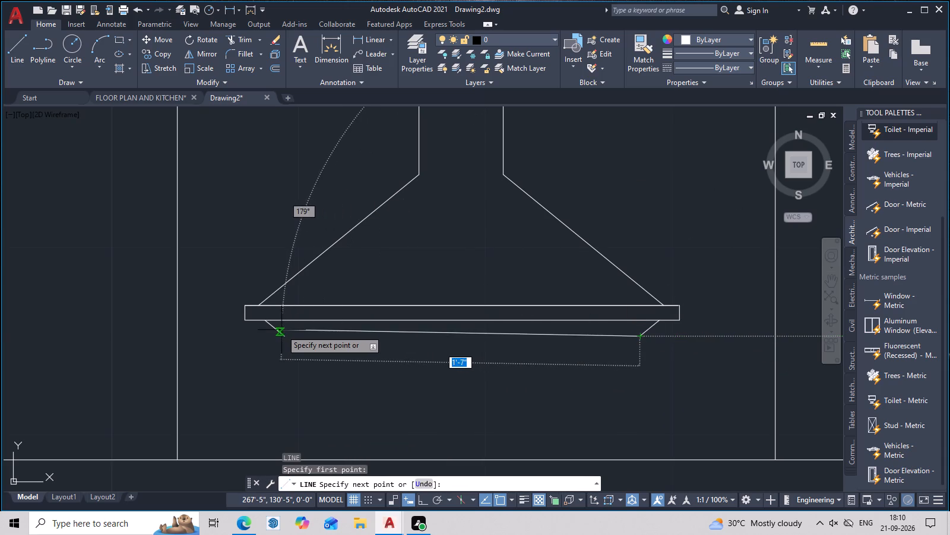
click(285, 335)
key(Escape)
Examine the range hood's shape and its placement within the upper cabinet row of the elevation.
scroll(450, 363, down, 2)
middle_drag(493, 369, 559, 327)
scroll(558, 327, down, 2)
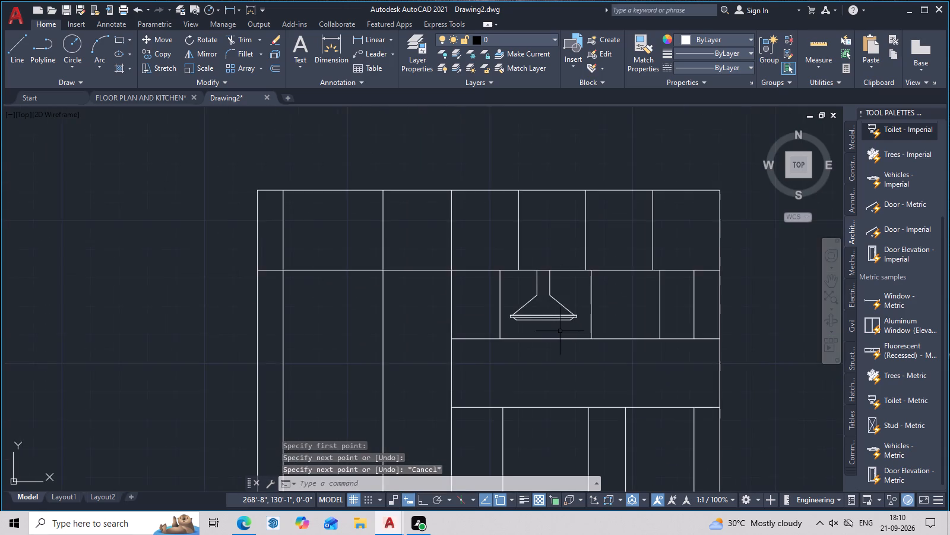
middle_drag(560, 336, 566, 405)
middle_drag(566, 405, 566, 378)
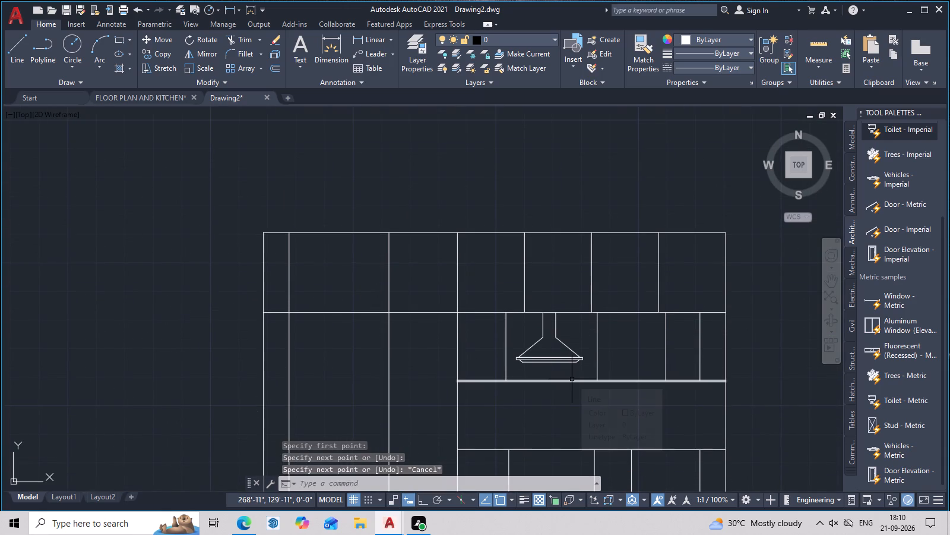
middle_drag(579, 395, 572, 476)
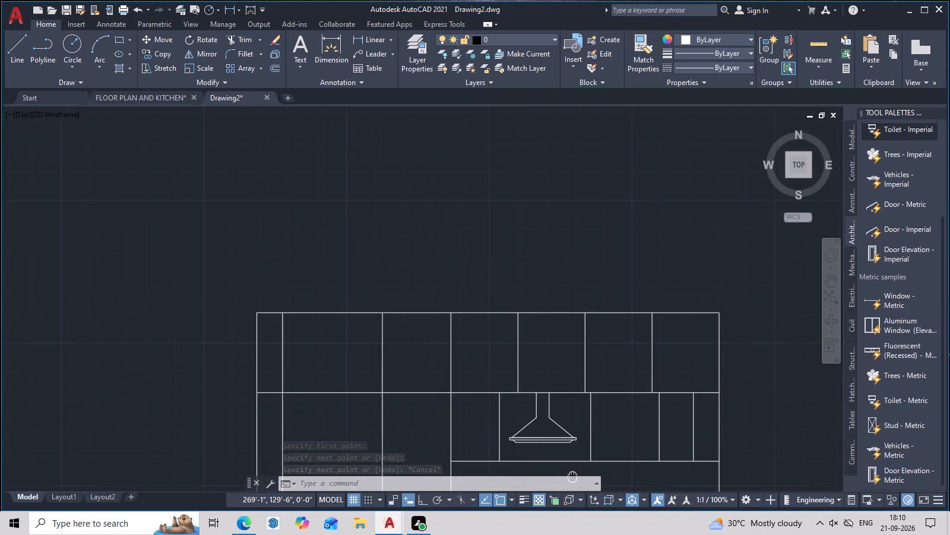
middle_drag(572, 476, 572, 476)
middle_drag(572, 476, 563, 481)
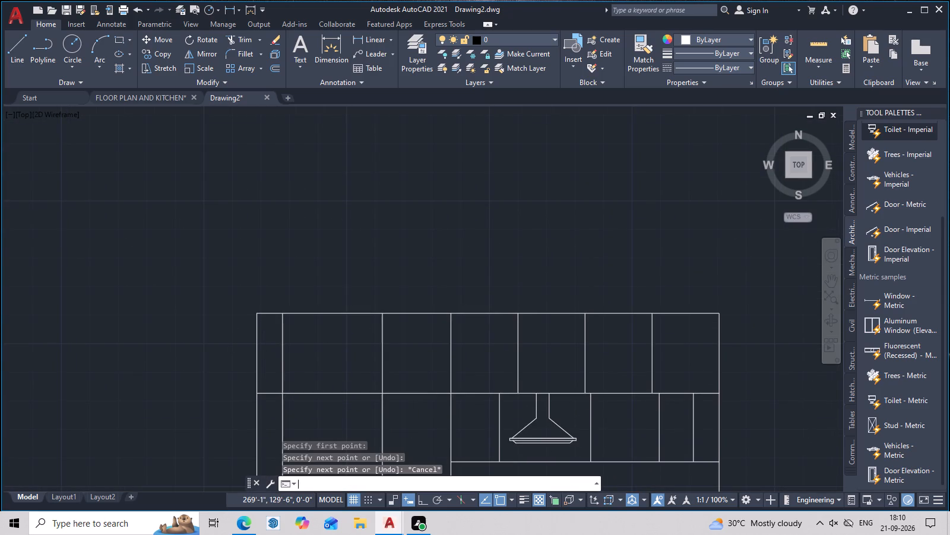
middle_drag(535, 479, 517, 358)
middle_drag(547, 413, 549, 386)
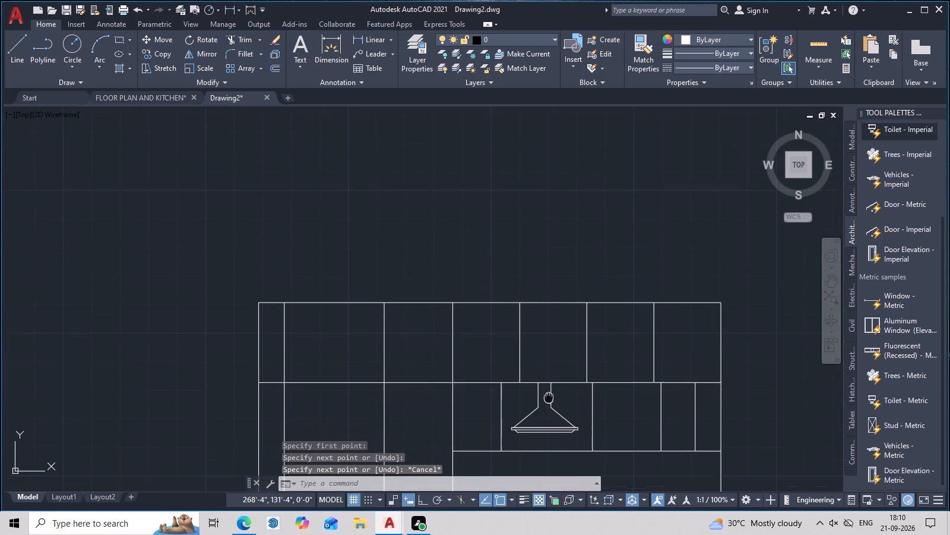
middle_drag(549, 386, 531, 335)
scroll(531, 341, up, 2)
middle_drag(536, 361, 534, 341)
middle_drag(532, 393, 533, 387)
scroll(533, 387, up, 2)
scroll(533, 371, down, 3)
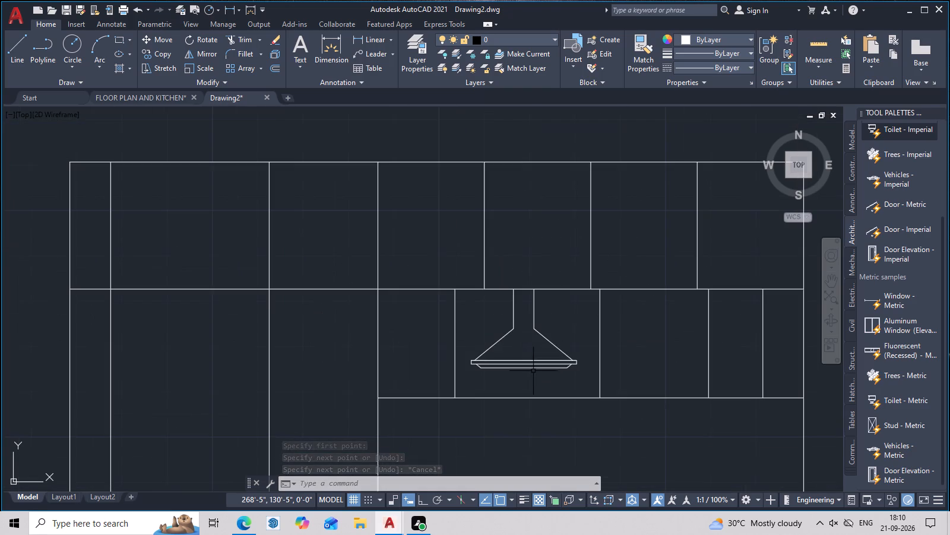
middle_drag(533, 371, 535, 328)
scroll(528, 310, up, 3)
middle_drag(524, 300, 530, 348)
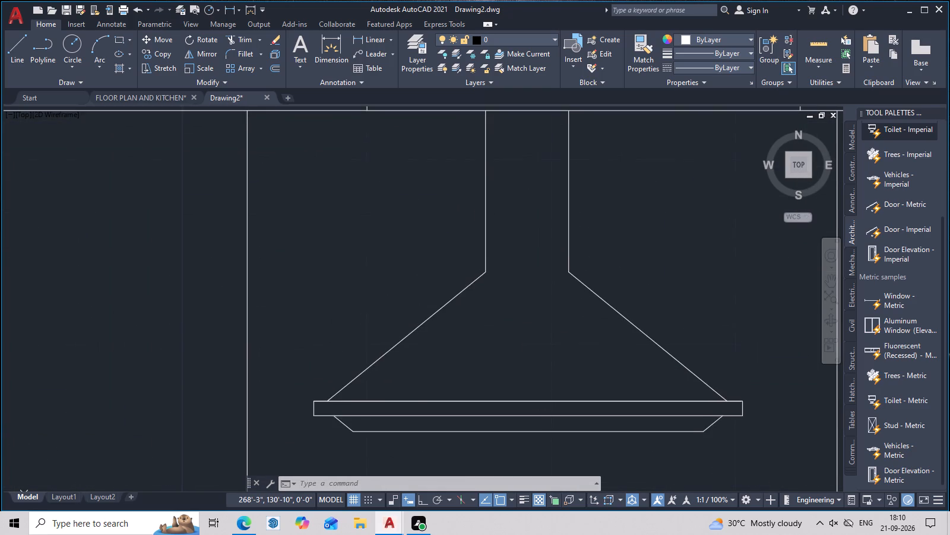
scroll(530, 348, down, 3)
middle_drag(531, 348, 533, 316)
scroll(533, 318, up, 2)
middle_drag(533, 318, 536, 308)
key(Escape)
key(Escape)
key(Escape)
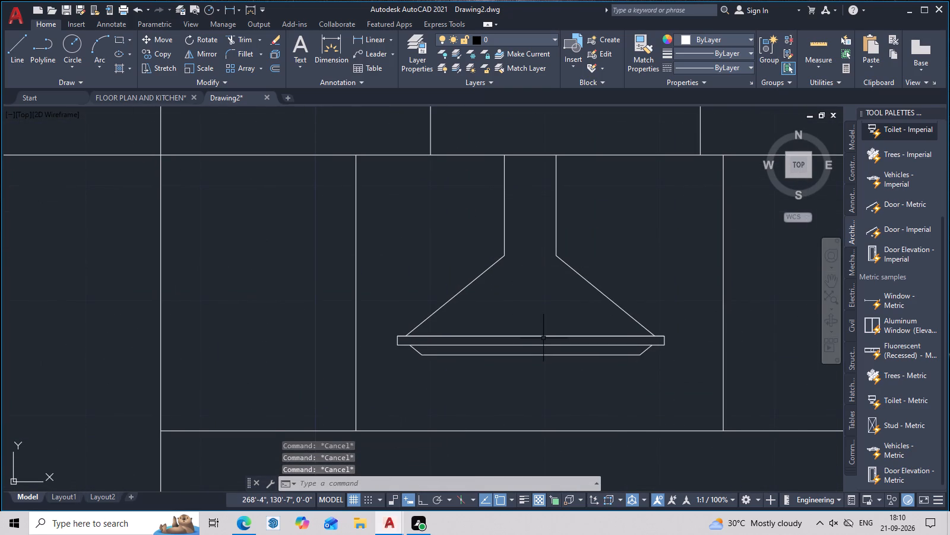
key(Escape)
key(Escape)
key(Escape)
key(Escape)
key(Escape)
key(Escape)
middle_drag(543, 339, 546, 360)
scroll(546, 360, up, 2)
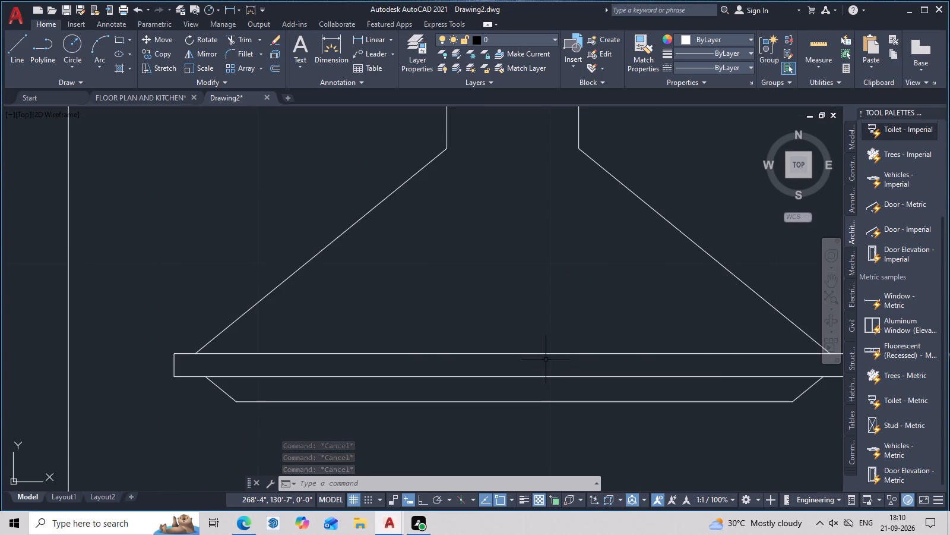
scroll(490, 347, down, 3)
middle_drag(512, 351, 587, 377)
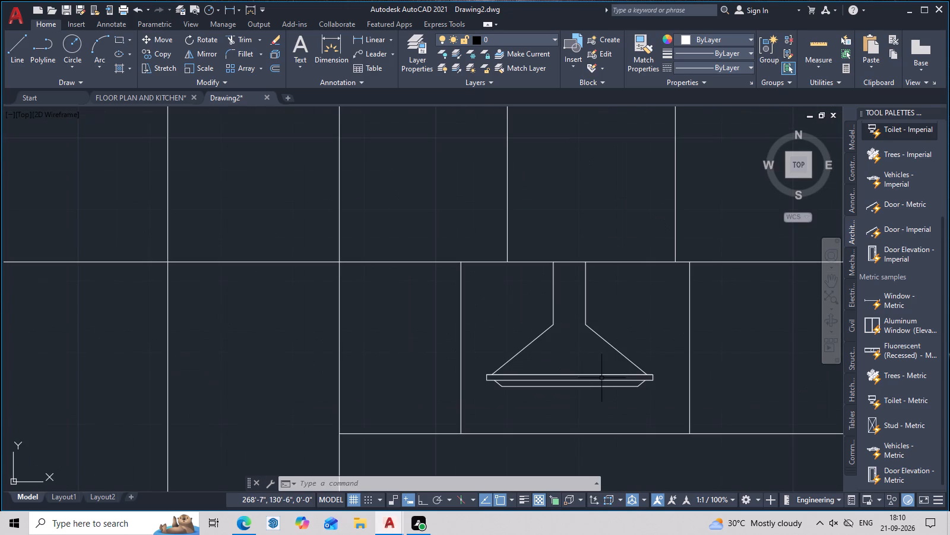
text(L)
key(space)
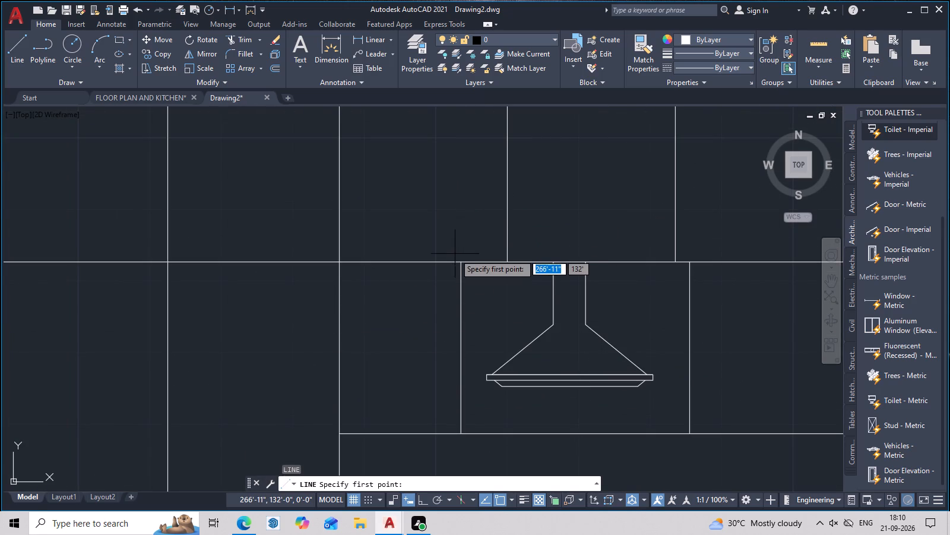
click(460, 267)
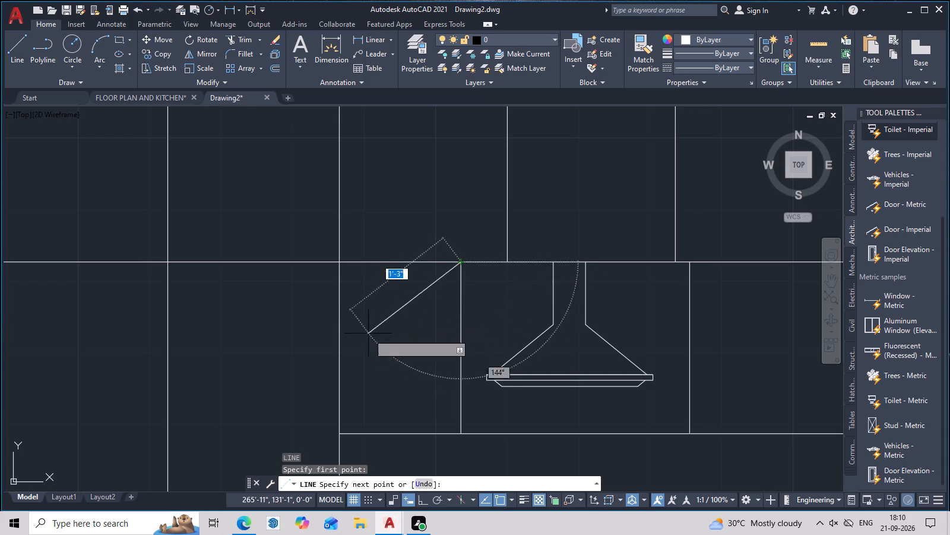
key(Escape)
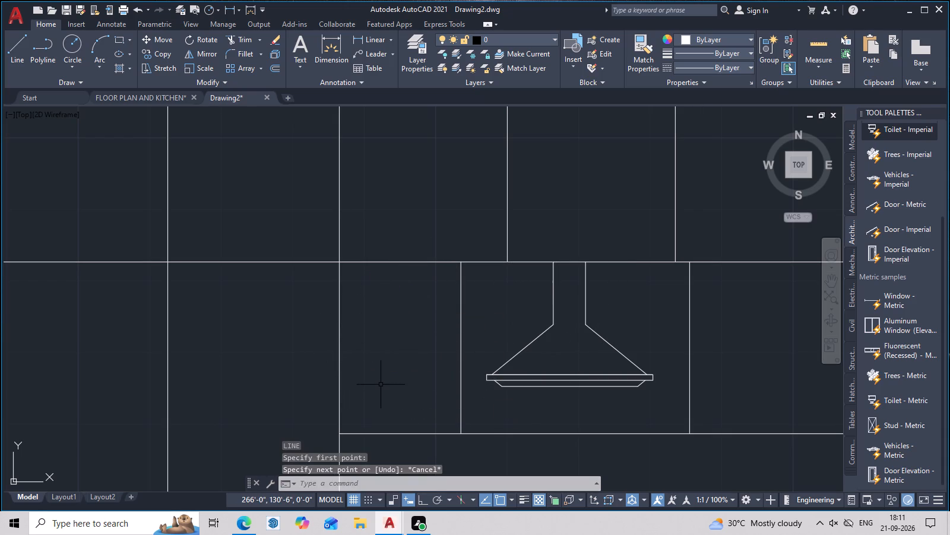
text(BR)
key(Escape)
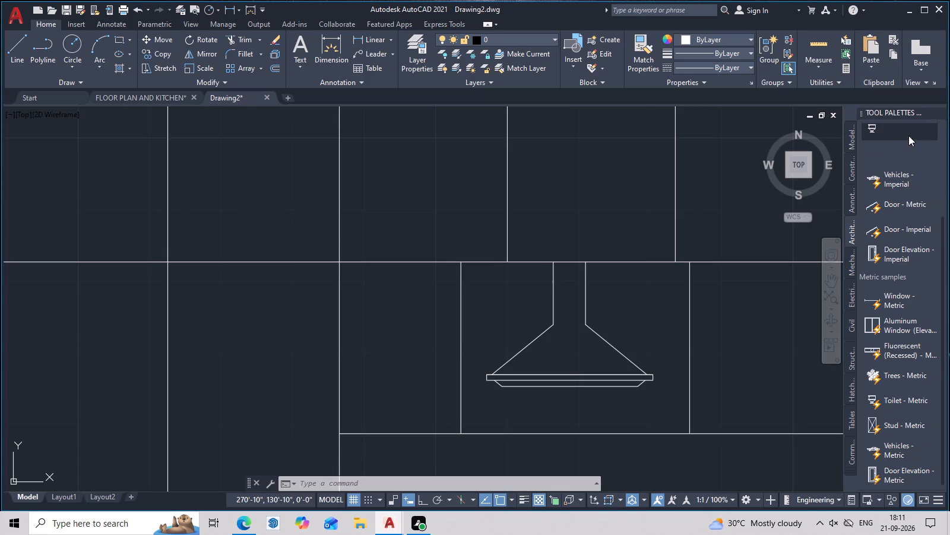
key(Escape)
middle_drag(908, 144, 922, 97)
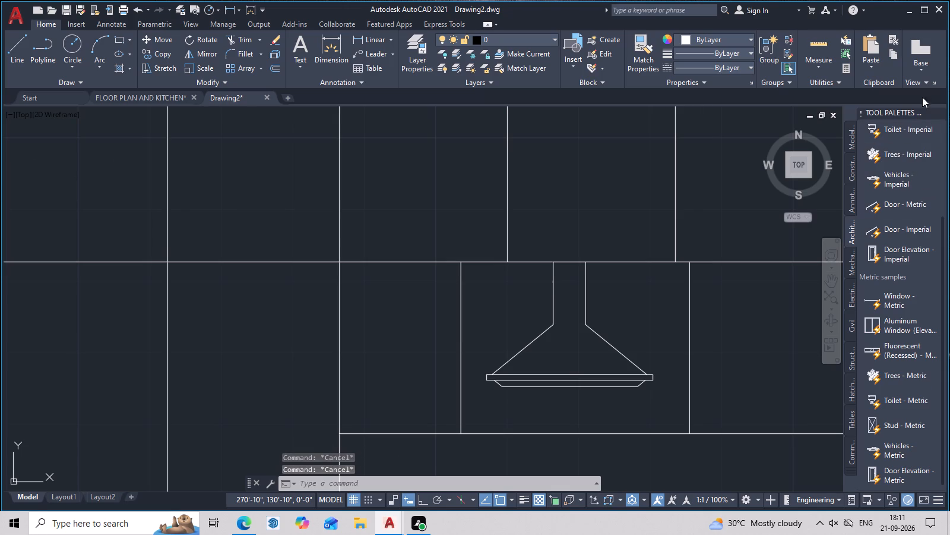
Break the vertical line bounding the cabinet bay left of the hood at its intersection with the horizontal line under the top cabinets.
text(BR)
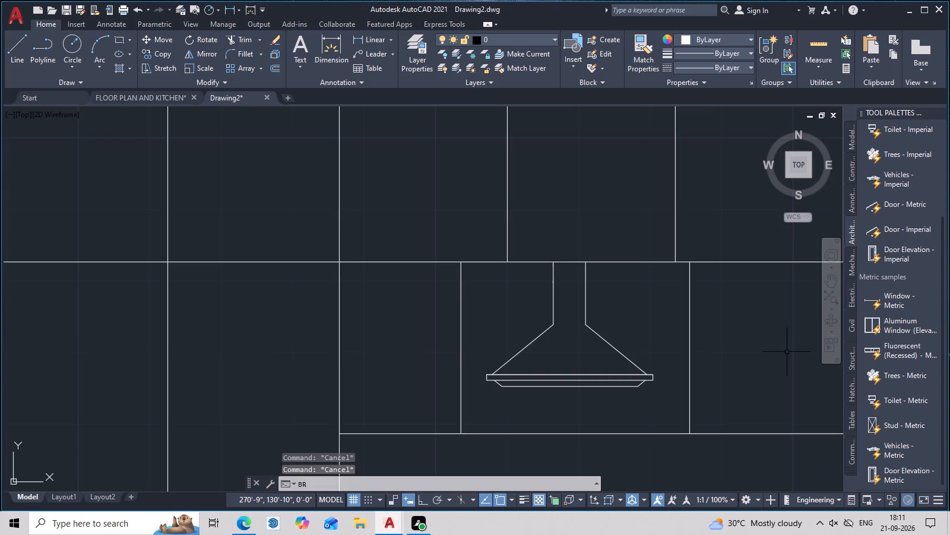
click(345, 389)
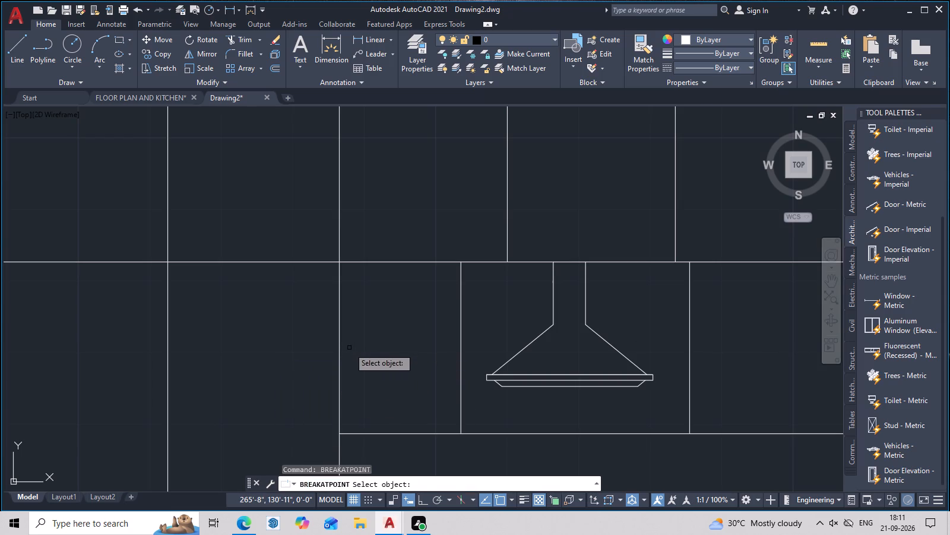
click(339, 356)
click(343, 265)
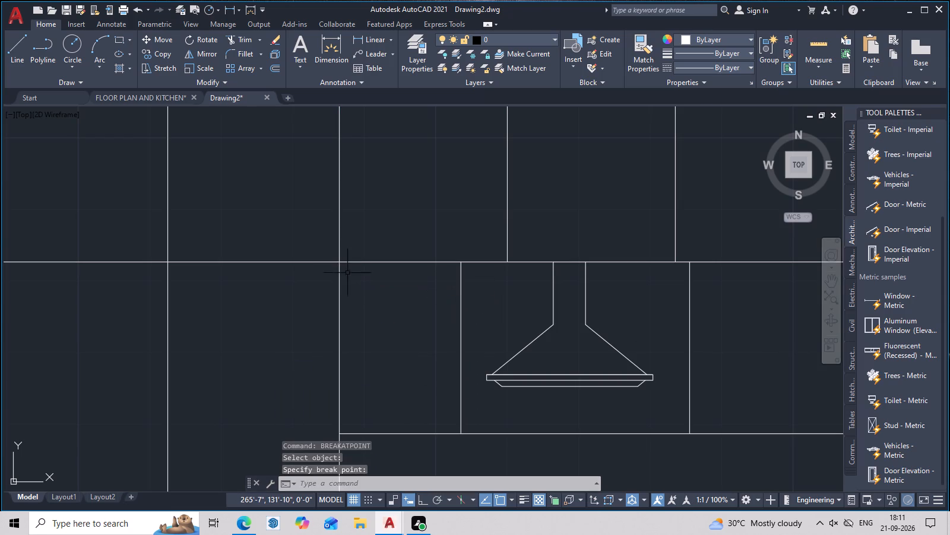
key(Escape)
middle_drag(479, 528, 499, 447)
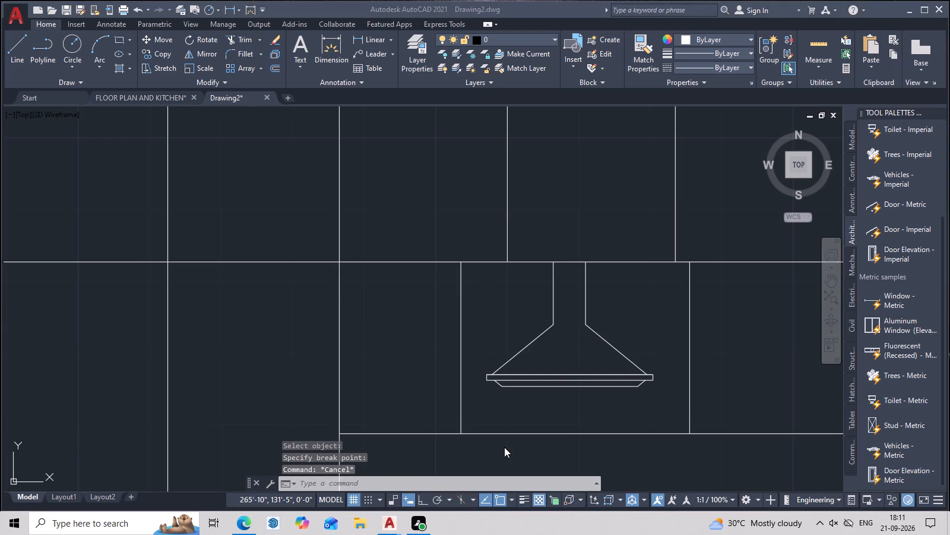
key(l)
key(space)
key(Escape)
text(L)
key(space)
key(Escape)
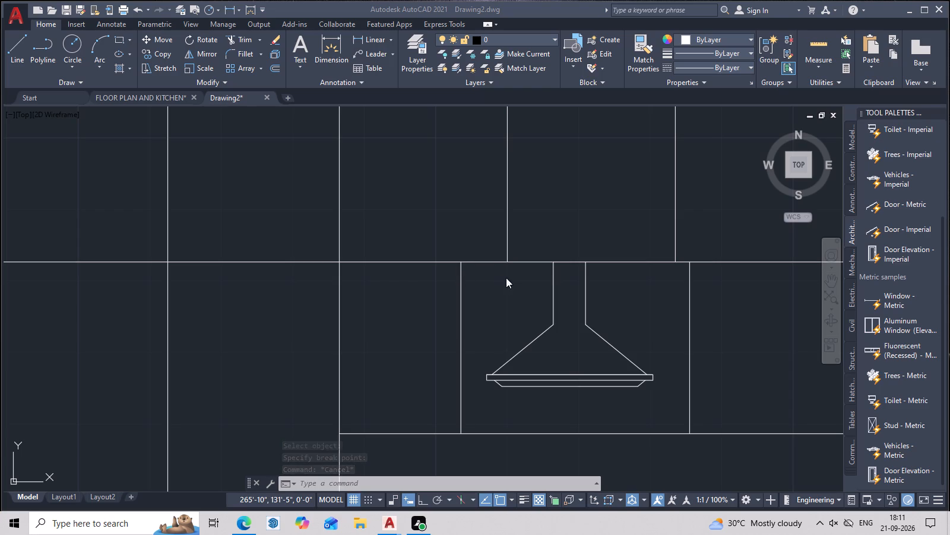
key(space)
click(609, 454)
Draw two diagonal door-opening lines in the bay left of the hood, from its right corners to the left edge's midpoint.
scroll(624, 445, down, 3)
middle_drag(627, 438, 638, 399)
scroll(629, 392, up, 3)
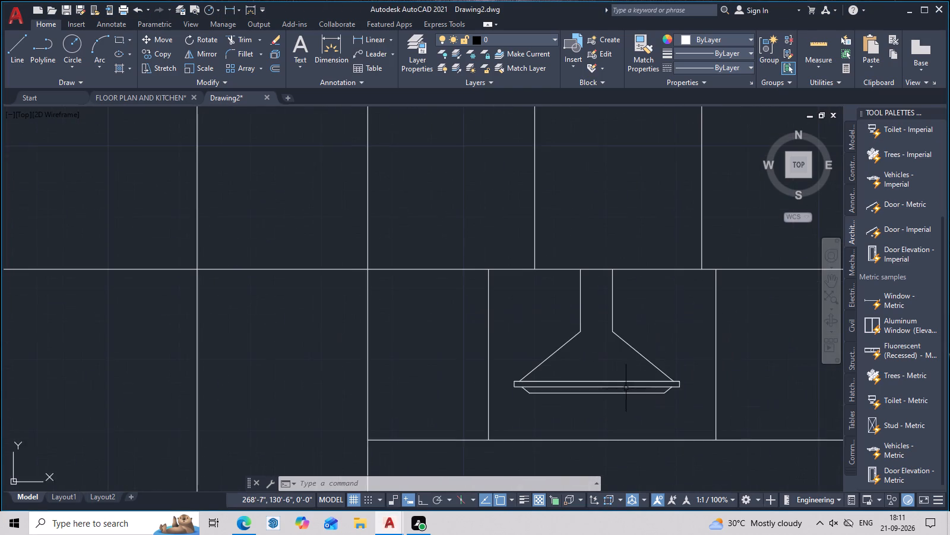
middle_drag(619, 376, 623, 355)
text(L)
key(space)
click(490, 251)
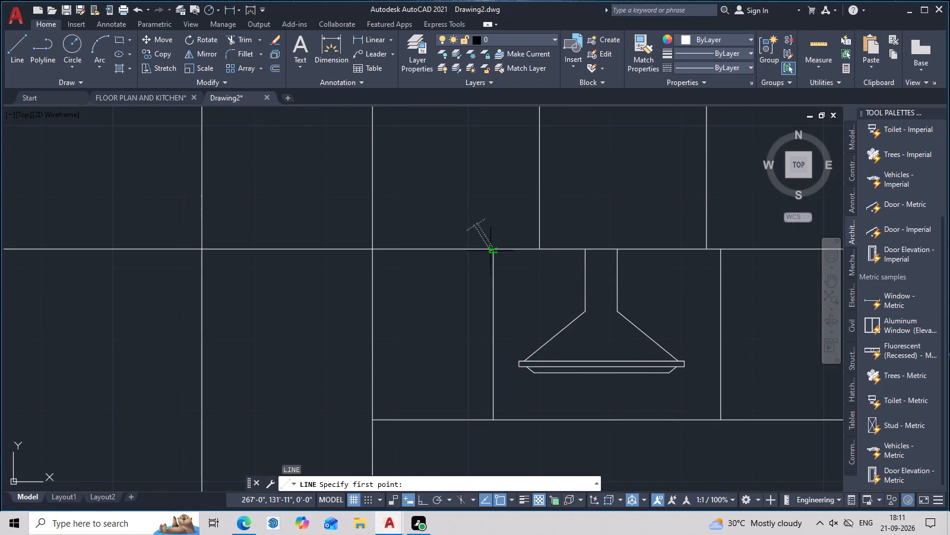
click(373, 335)
click(495, 421)
key(Escape)
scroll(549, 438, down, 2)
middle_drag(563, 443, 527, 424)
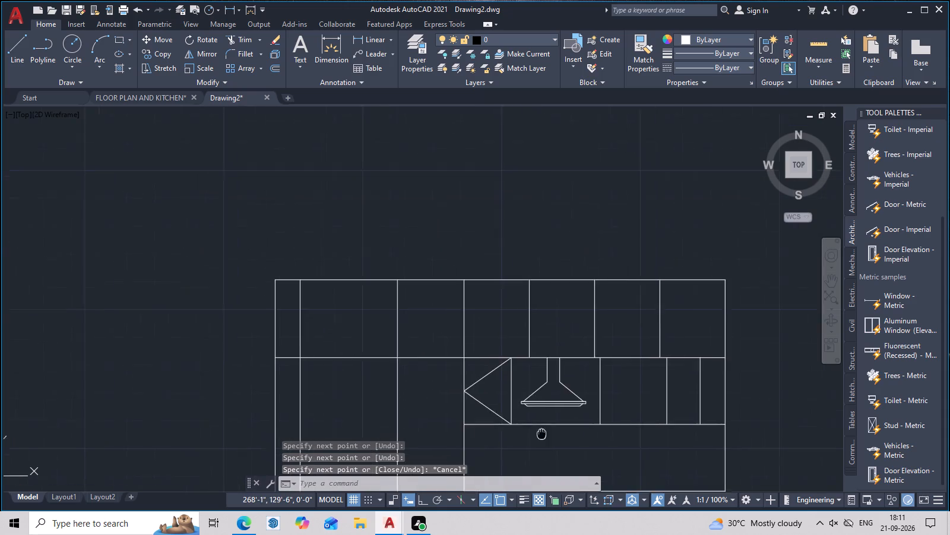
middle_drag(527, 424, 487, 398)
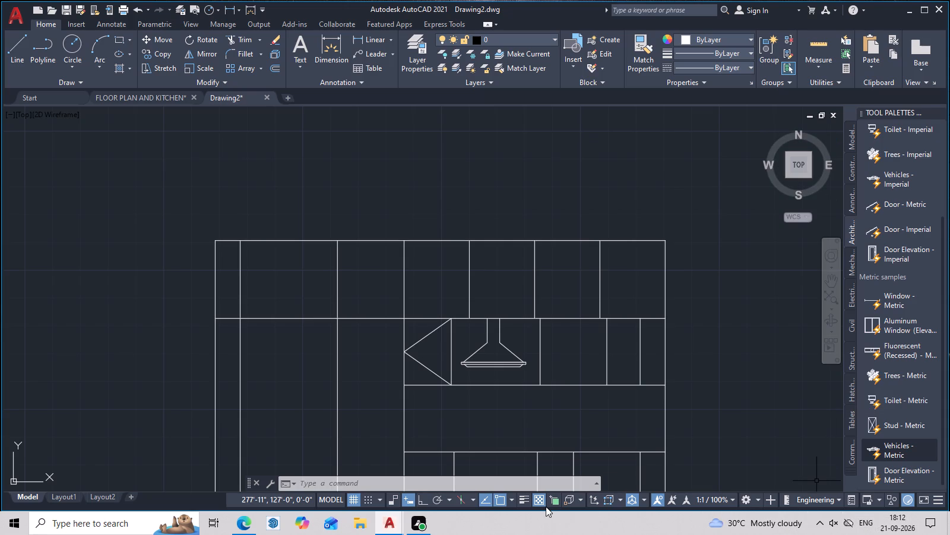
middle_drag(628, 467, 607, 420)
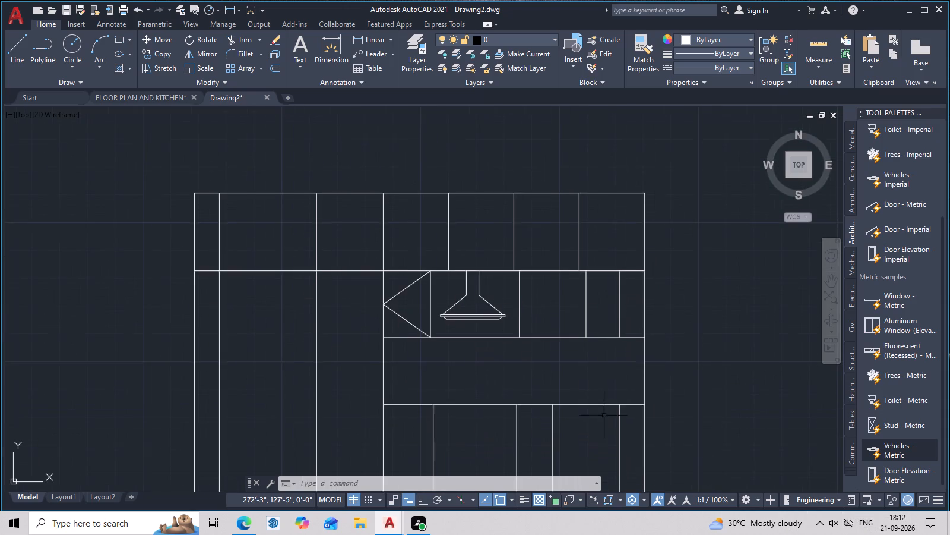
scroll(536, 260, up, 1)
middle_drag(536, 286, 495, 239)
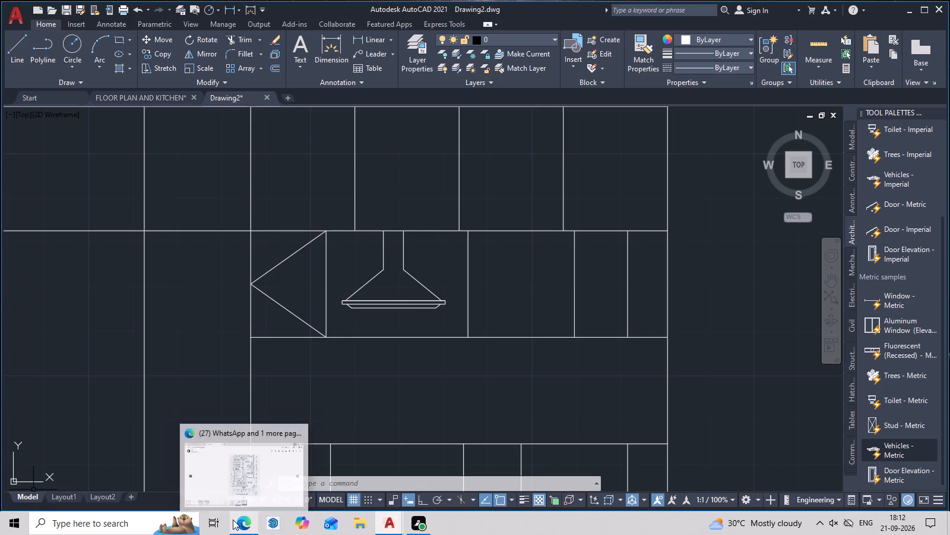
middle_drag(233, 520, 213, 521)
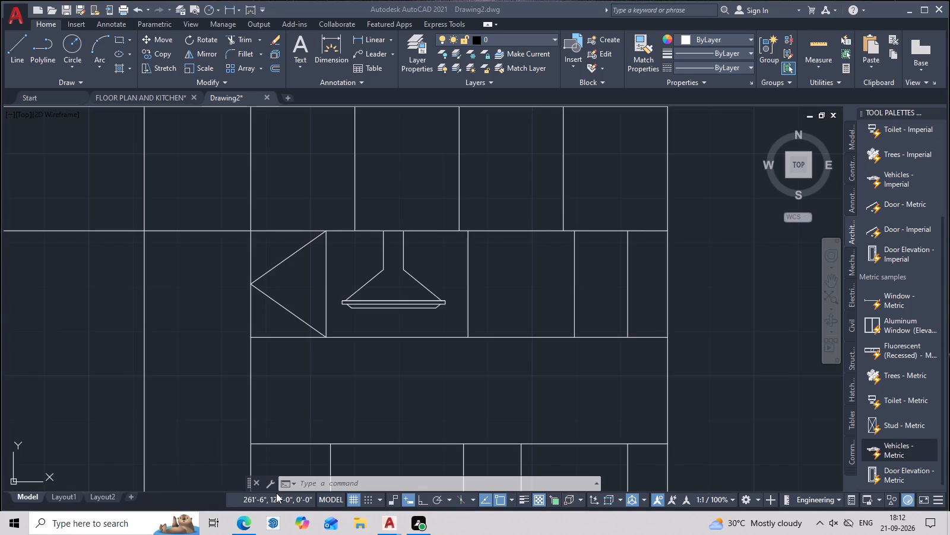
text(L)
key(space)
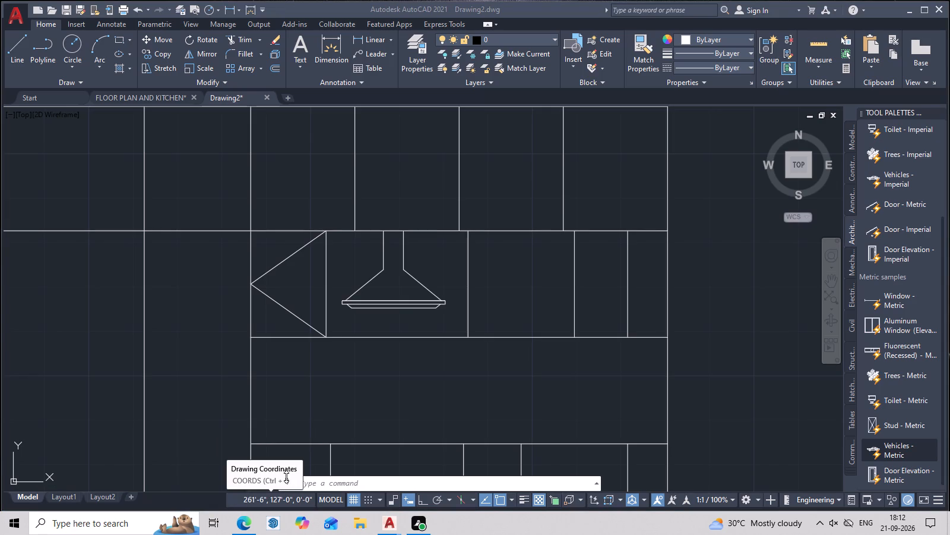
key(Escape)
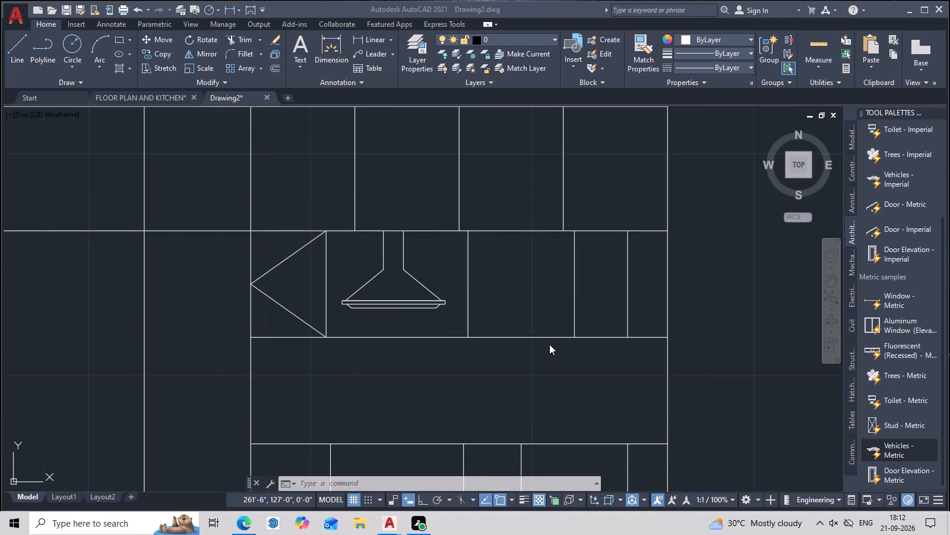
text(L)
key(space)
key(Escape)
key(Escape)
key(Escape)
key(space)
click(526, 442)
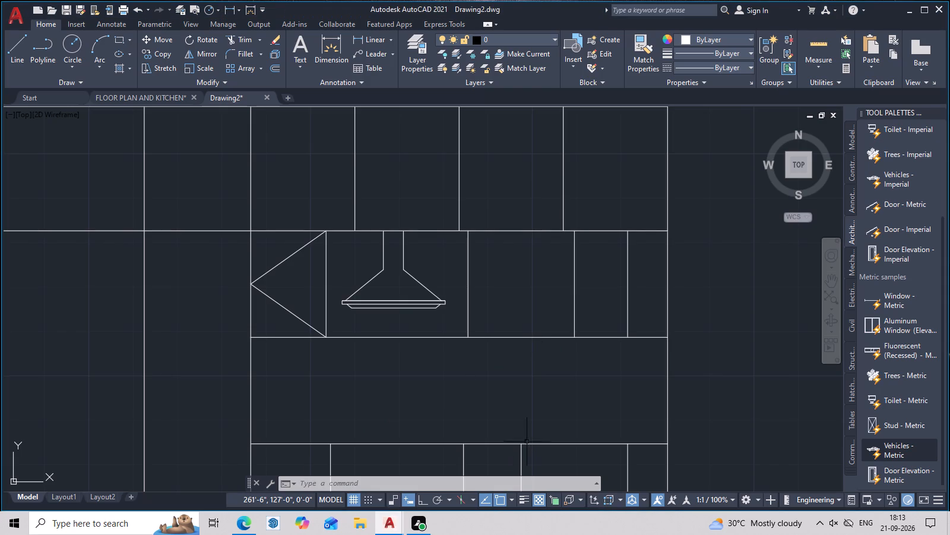
Draw a vertical line about 2' long splitting the upper cabinet bay right of the hood bay into two equal halves.
text(L)
key(space)
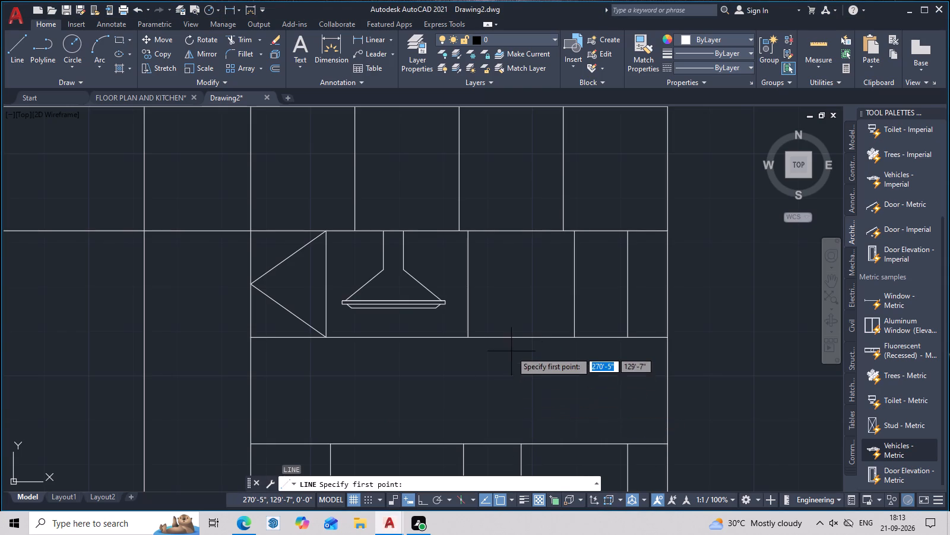
text(M2P)
key(space)
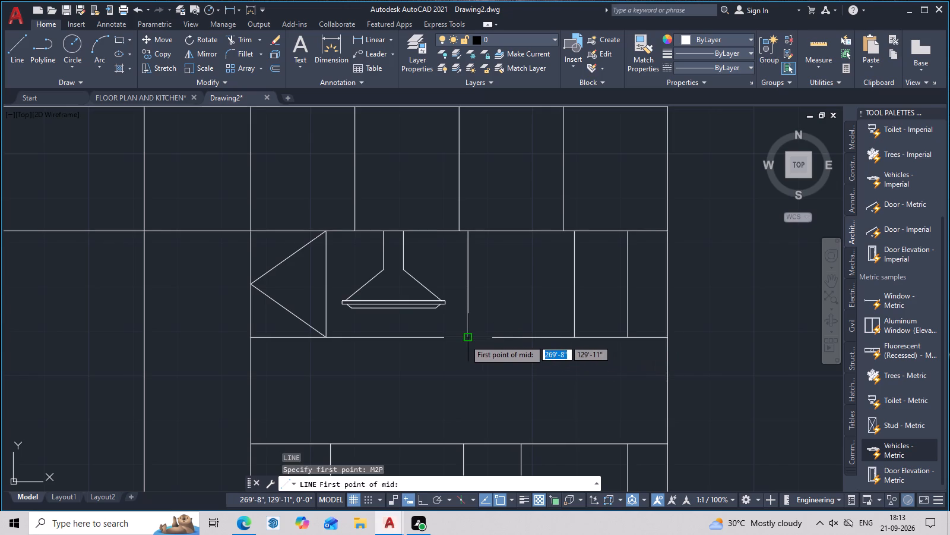
click(465, 339)
click(574, 338)
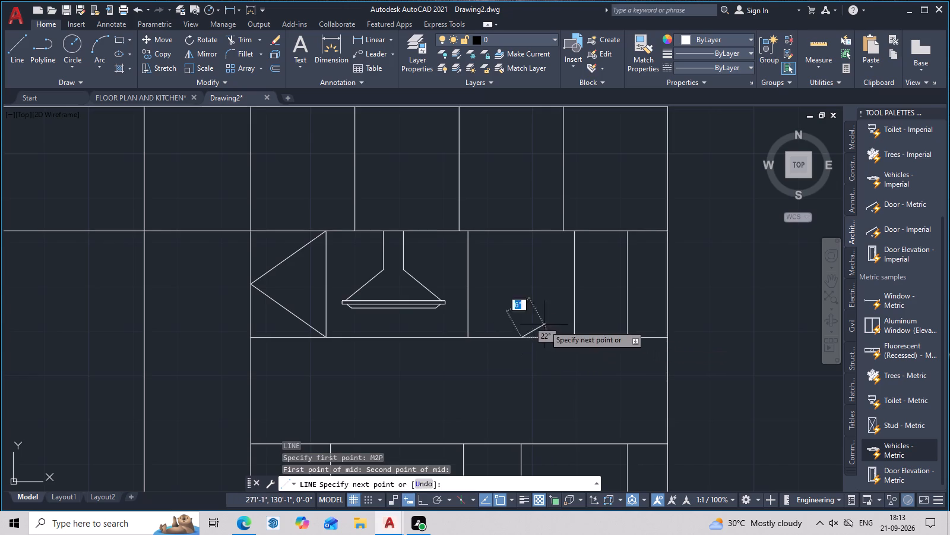
click(520, 231)
key(Escape)
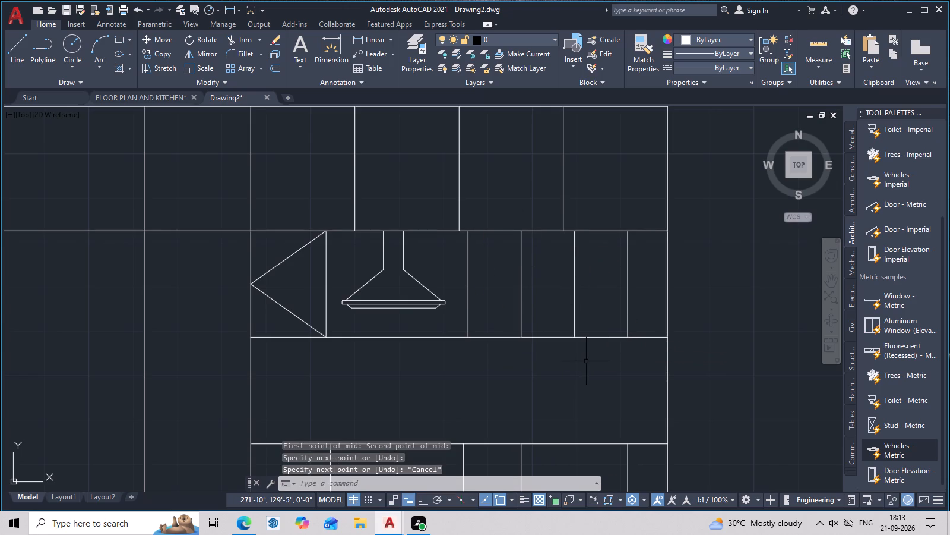
Draw two diagonal door-opening lines in the bay's left half, from the new centre line's ends to the left edge's midpoint.
text(L)
key(space)
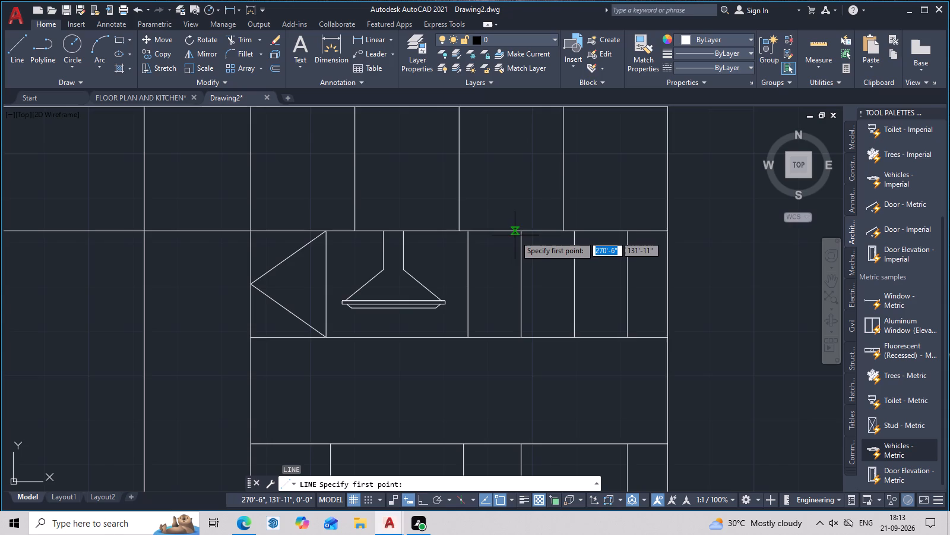
click(521, 234)
click(467, 285)
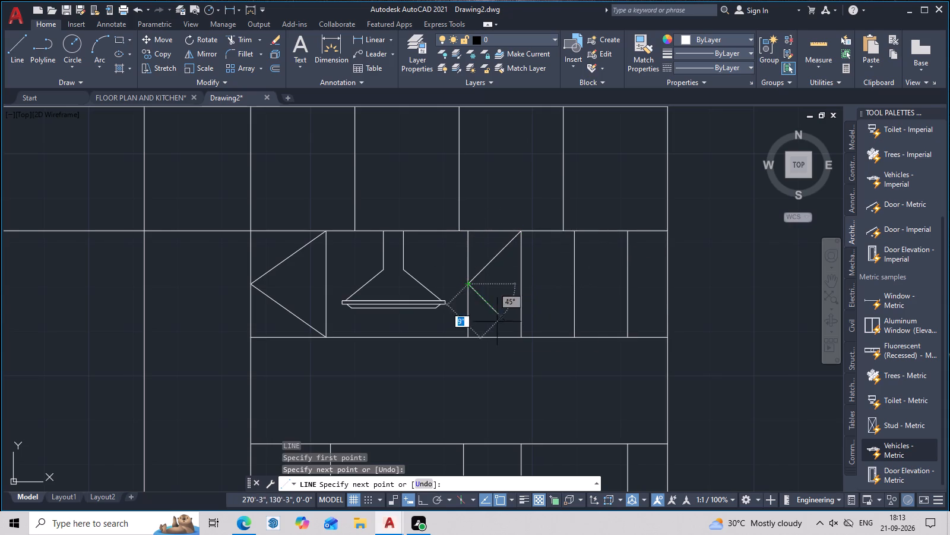
click(518, 335)
key(space)
Draw two diagonal door-opening lines, about 1'-5" each, in the bay's right half, from the centre line's ends to the right edge's midpoint.
middle_drag(543, 341, 517, 367)
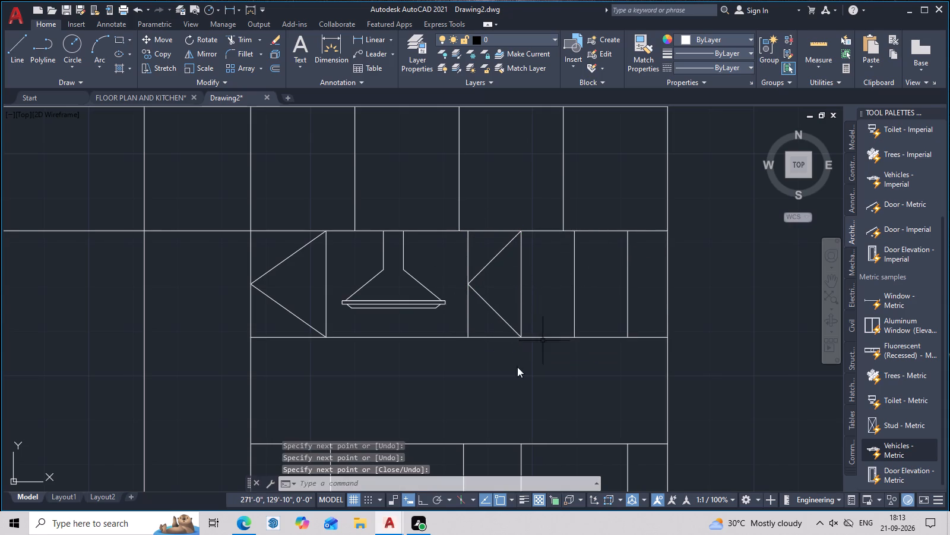
middle_drag(517, 367, 508, 376)
key(space)
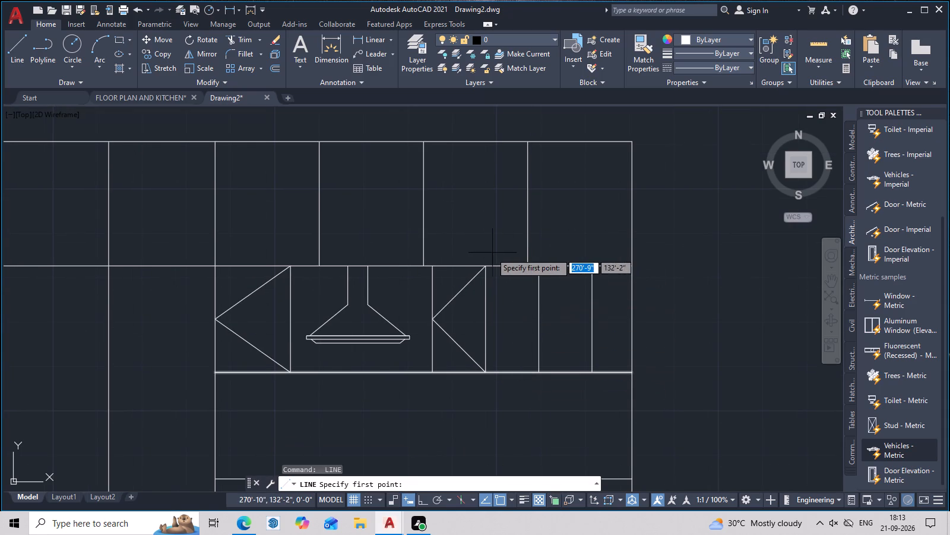
click(486, 263)
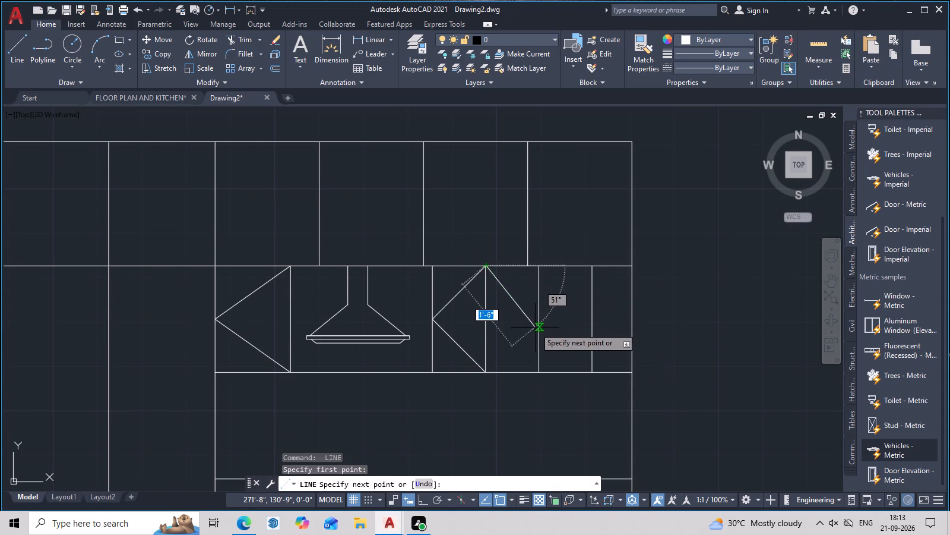
click(537, 318)
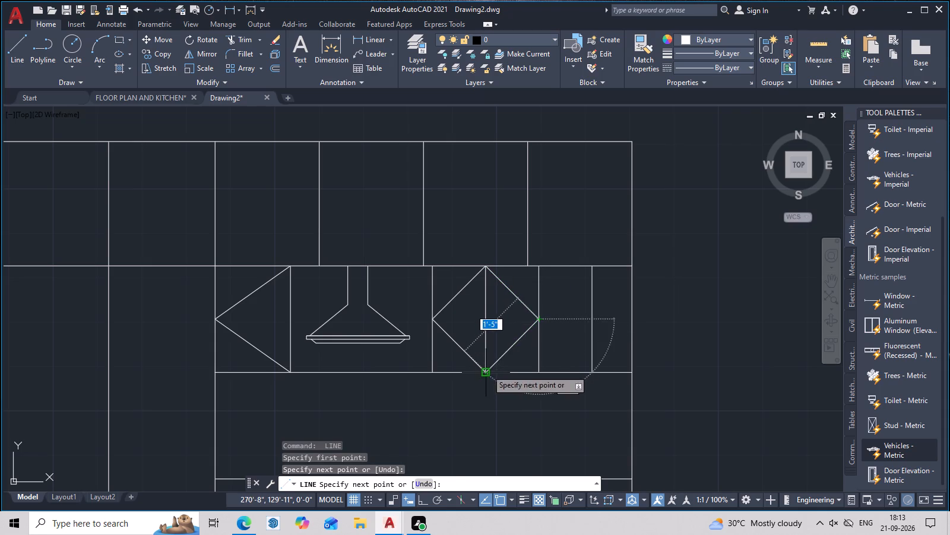
click(487, 370)
scroll(522, 369, down, 2)
middle_drag(533, 375, 539, 392)
key(Escape)
Draw two diagonal door-opening lines in the adjoining narrow bay to the right, from its right corners to the left edge's midpoint.
scroll(540, 392, up, 2)
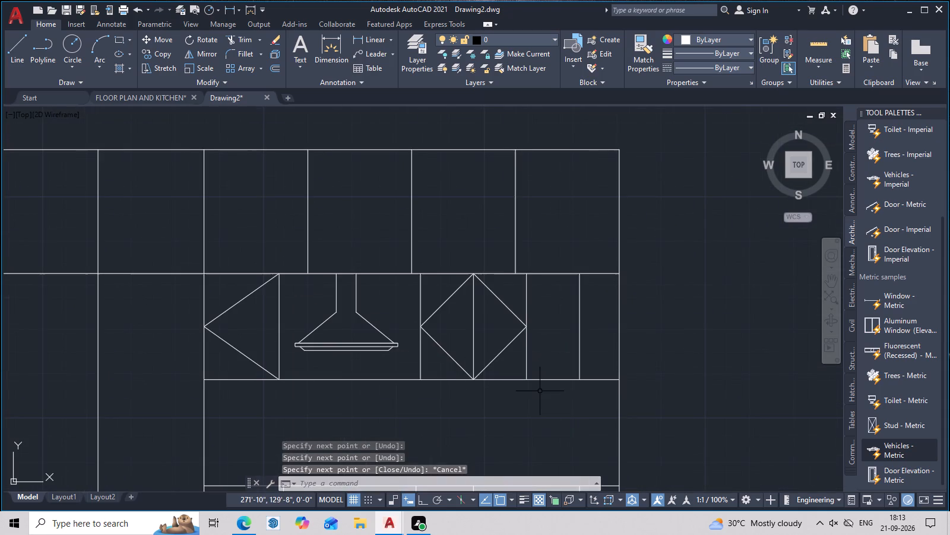
middle_drag(540, 391, 518, 392)
scroll(517, 392, up, 2)
text(L)
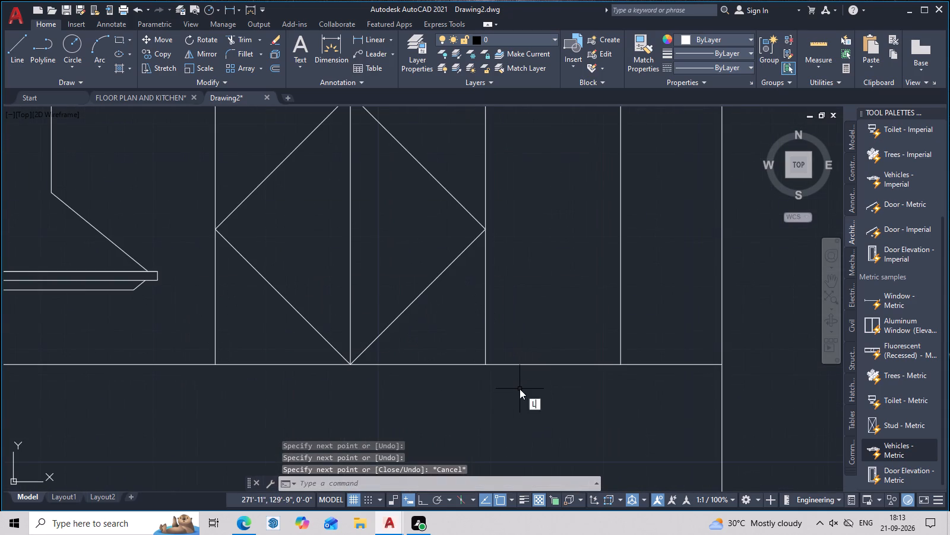
key(space)
middle_drag(547, 374, 562, 435)
scroll(566, 413, down, 2)
middle_drag(571, 414, 565, 408)
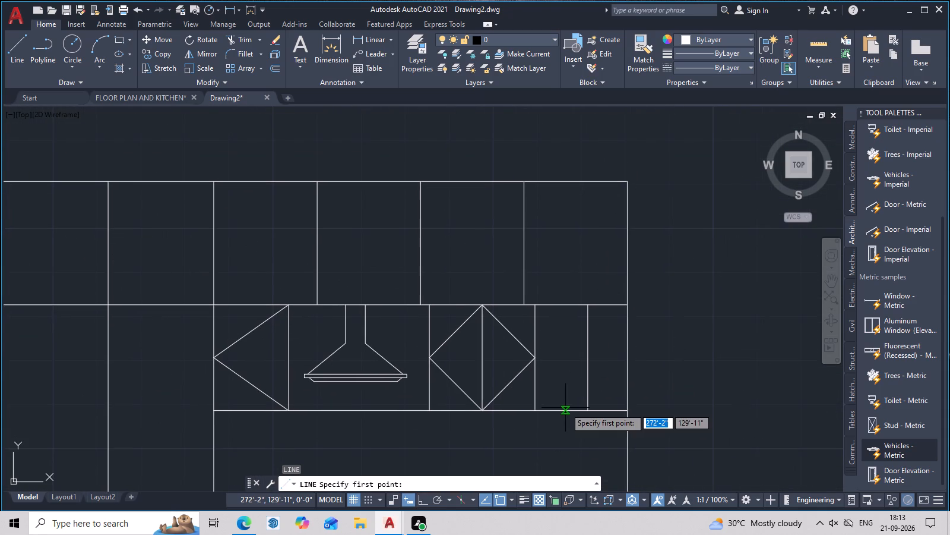
middle_drag(565, 408, 554, 410)
scroll(554, 410, down, 1)
middle_drag(562, 410, 558, 376)
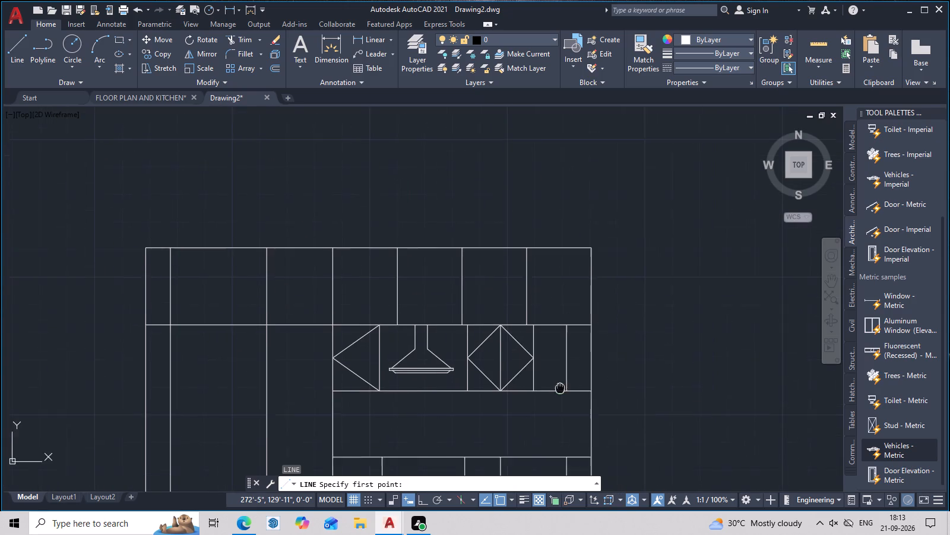
middle_drag(558, 376, 557, 333)
scroll(575, 314, down, 3)
middle_drag(598, 390, 601, 384)
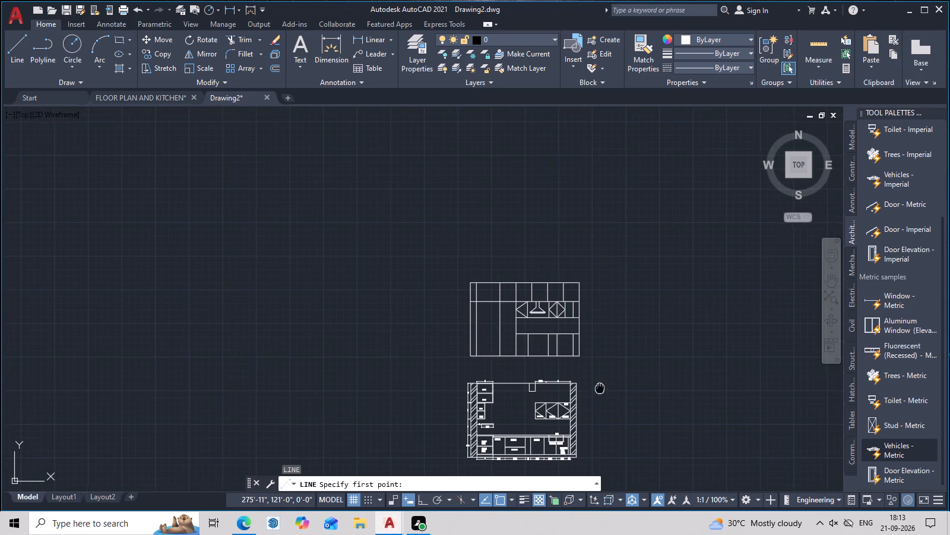
middle_drag(601, 384, 600, 370)
scroll(563, 310, up, 3)
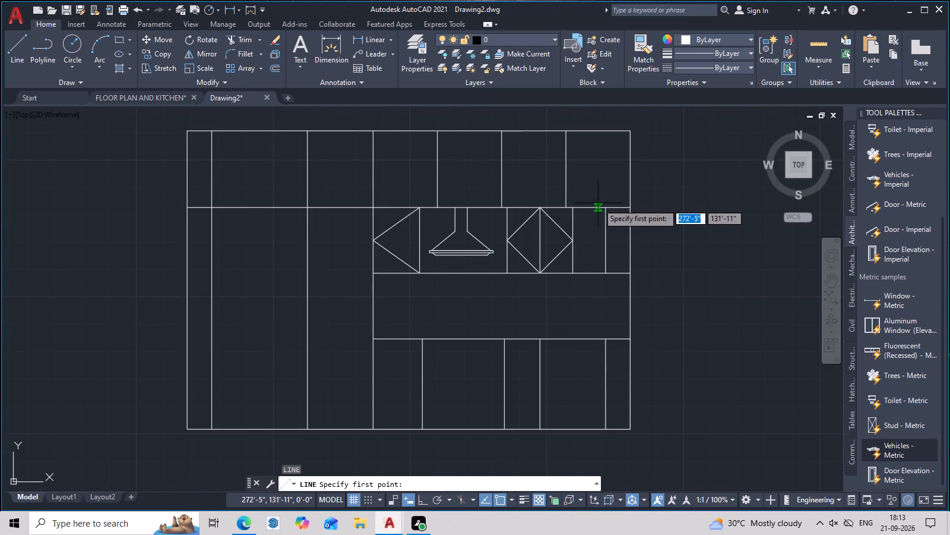
click(604, 209)
click(572, 240)
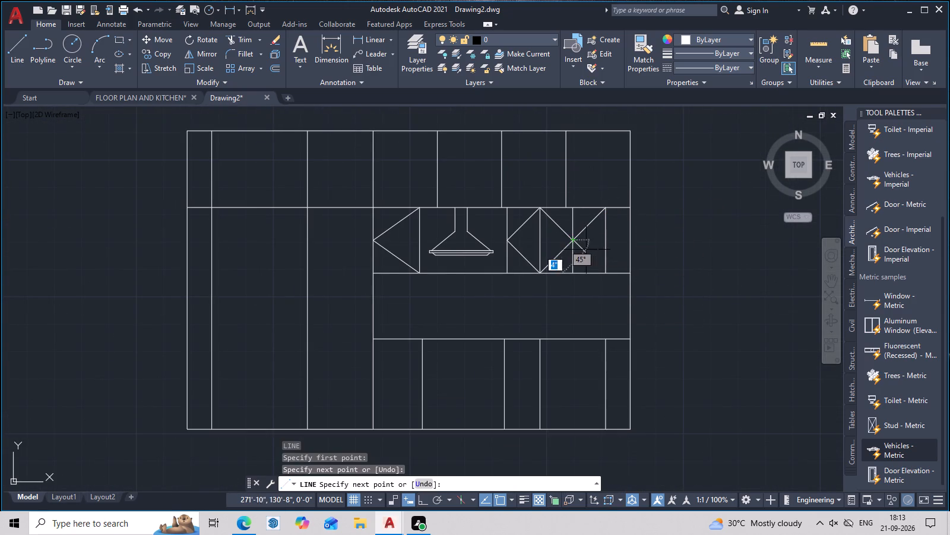
click(601, 270)
key(Escape)
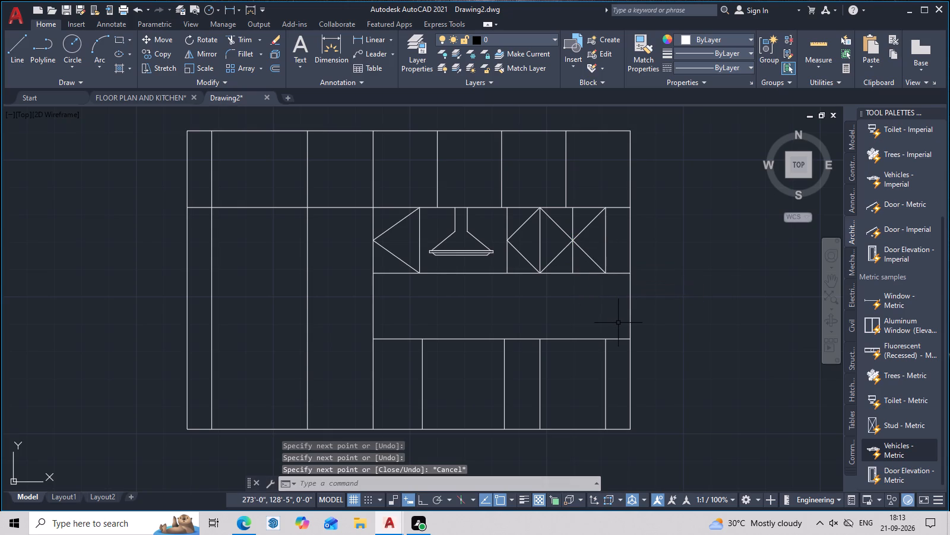
Extend the narrow bay's right vertical line down to the lower cabinets and up to the elevation's top edge.
text(EX)
key(space)
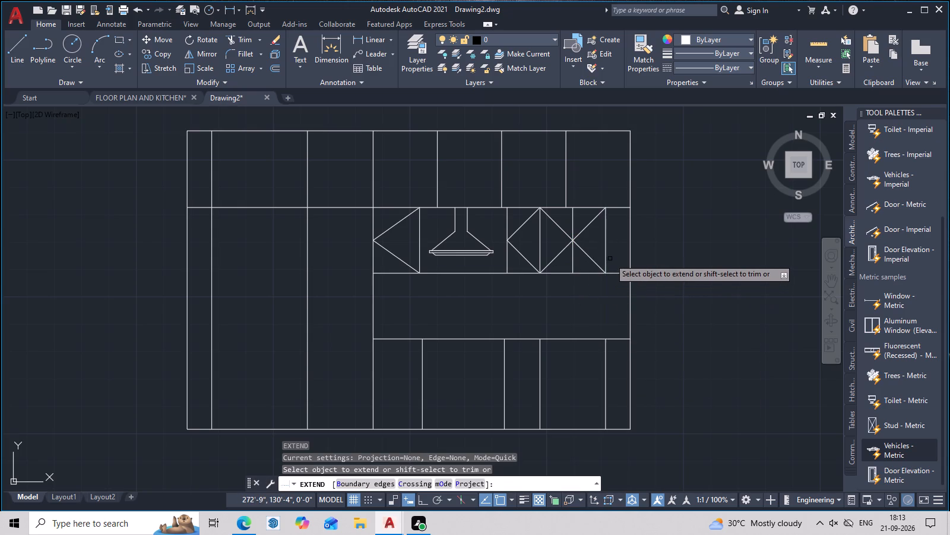
click(606, 258)
click(607, 226)
middle_drag(619, 274, 618, 225)
key(Escape)
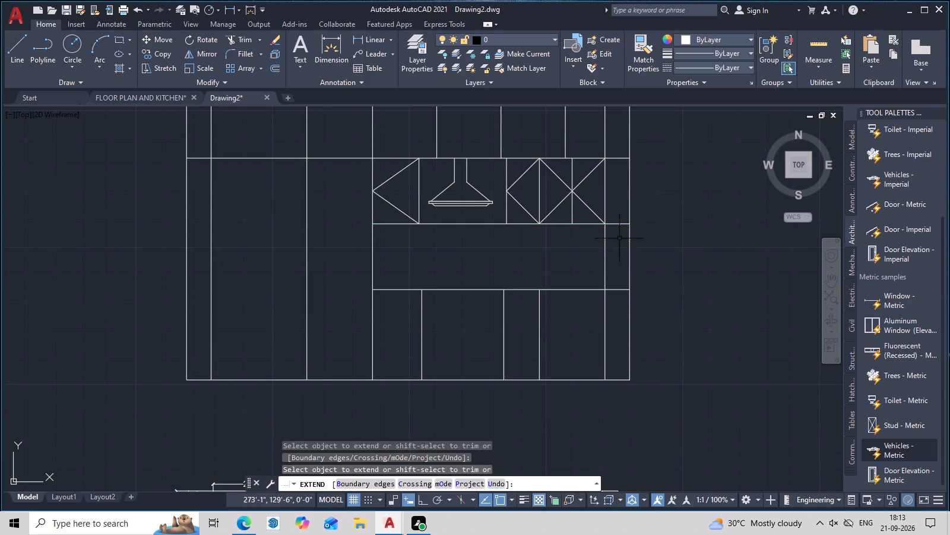
Delete the three old vertical dividers in the top cabinet row above the hood and door bays.
scroll(623, 288, down, 2)
middle_drag(623, 287, 617, 338)
middle_drag(615, 333, 609, 374)
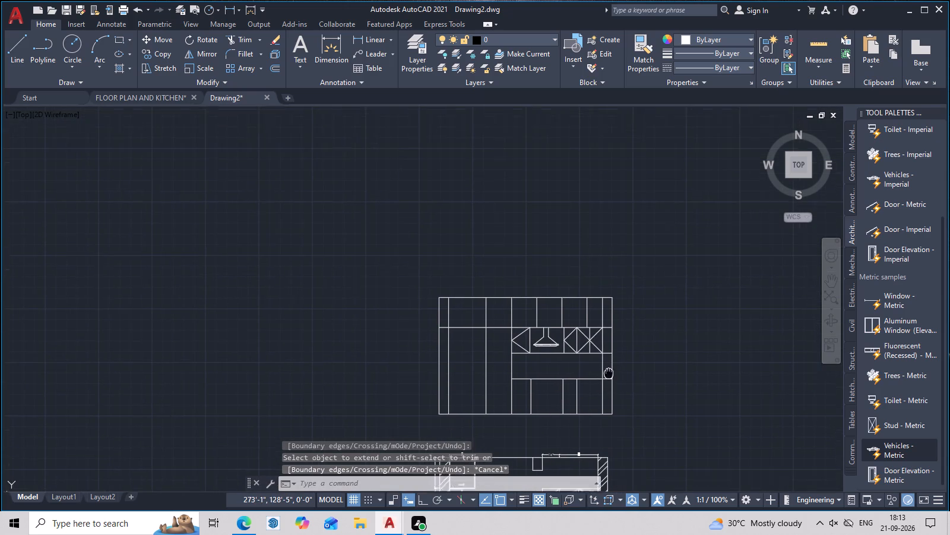
middle_drag(609, 374, 609, 376)
middle_drag(606, 335, 596, 388)
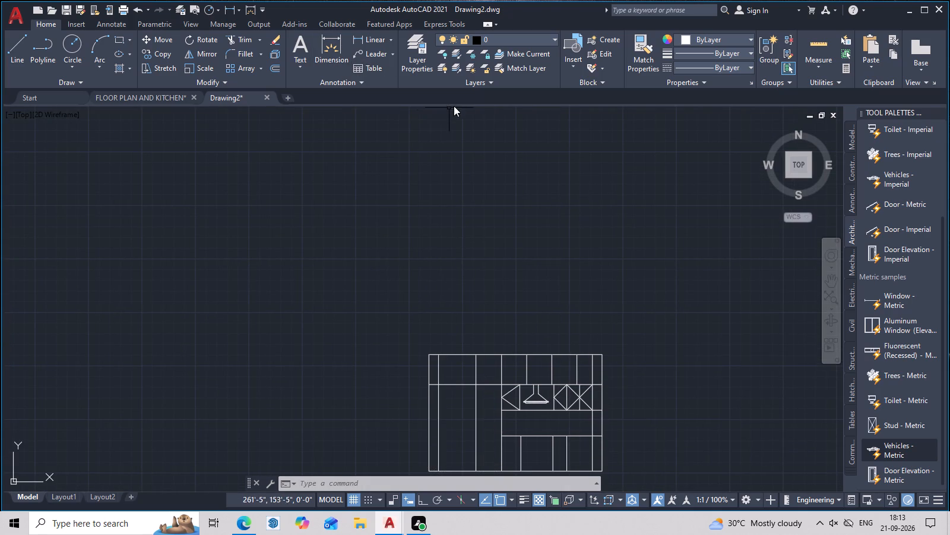
scroll(584, 367, up, 2)
middle_drag(581, 380, 564, 334)
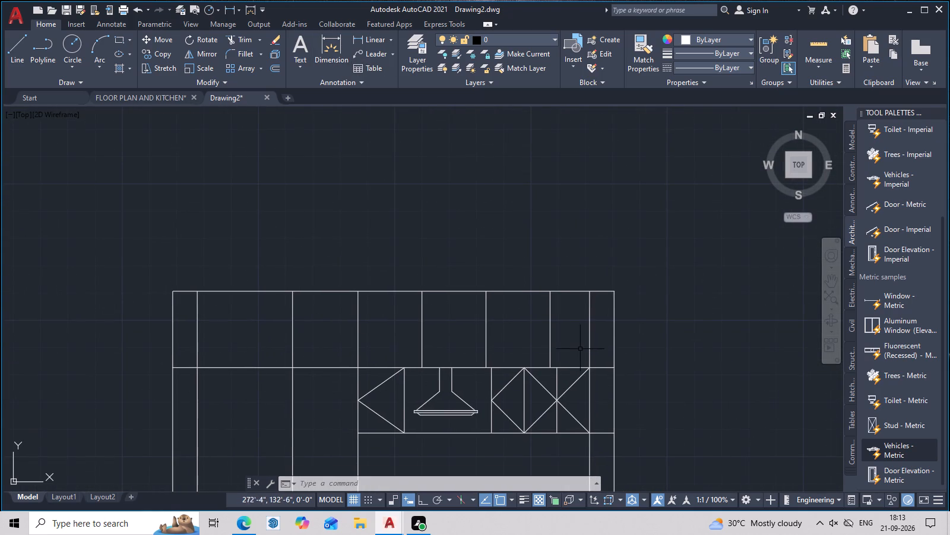
drag(557, 333, 438, 333)
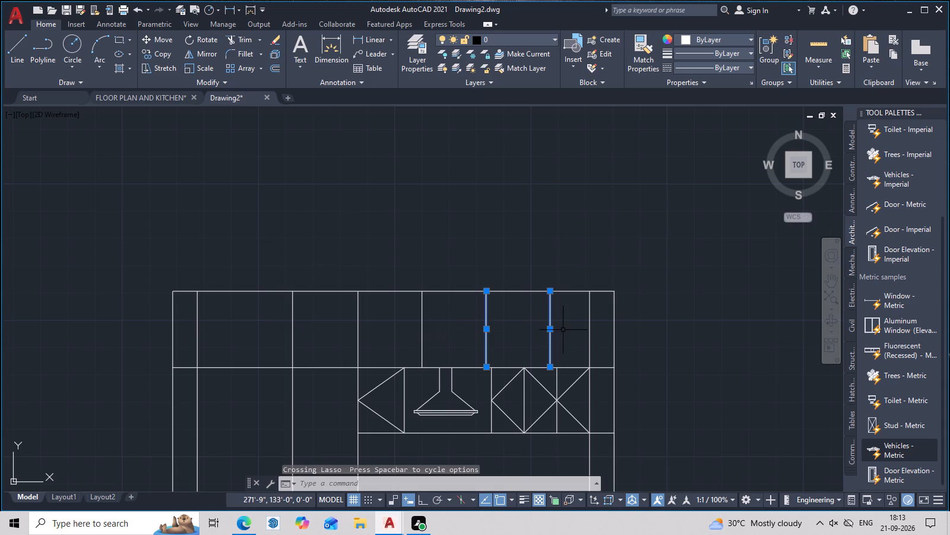
key(Delete)
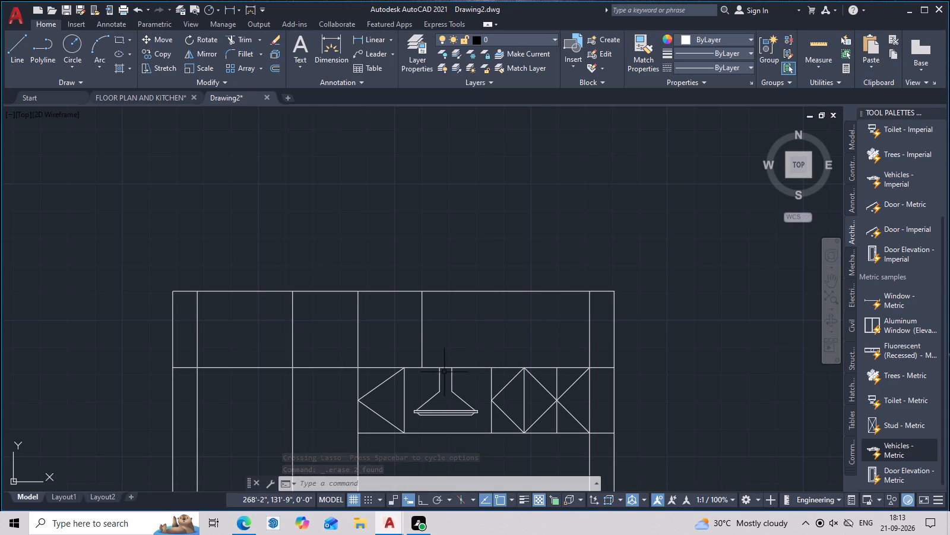
click(423, 336)
key(Delete)
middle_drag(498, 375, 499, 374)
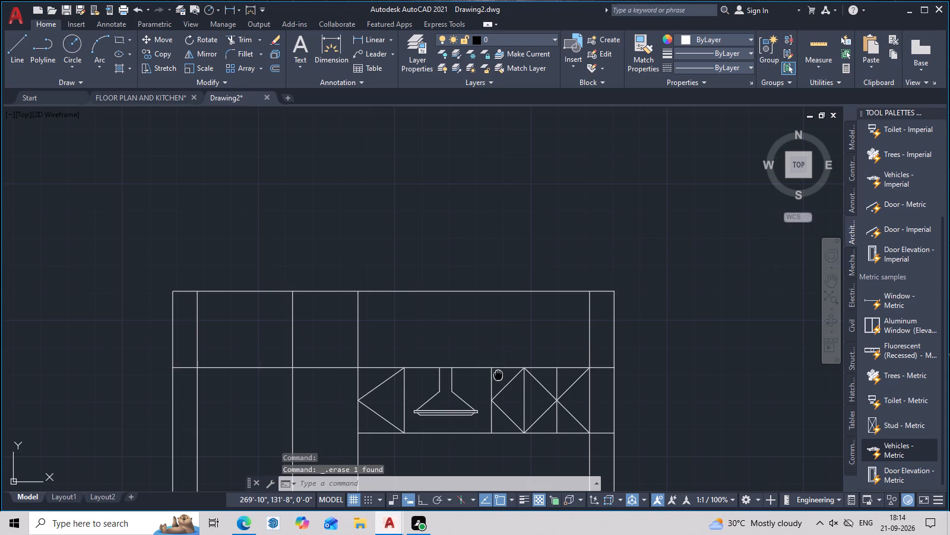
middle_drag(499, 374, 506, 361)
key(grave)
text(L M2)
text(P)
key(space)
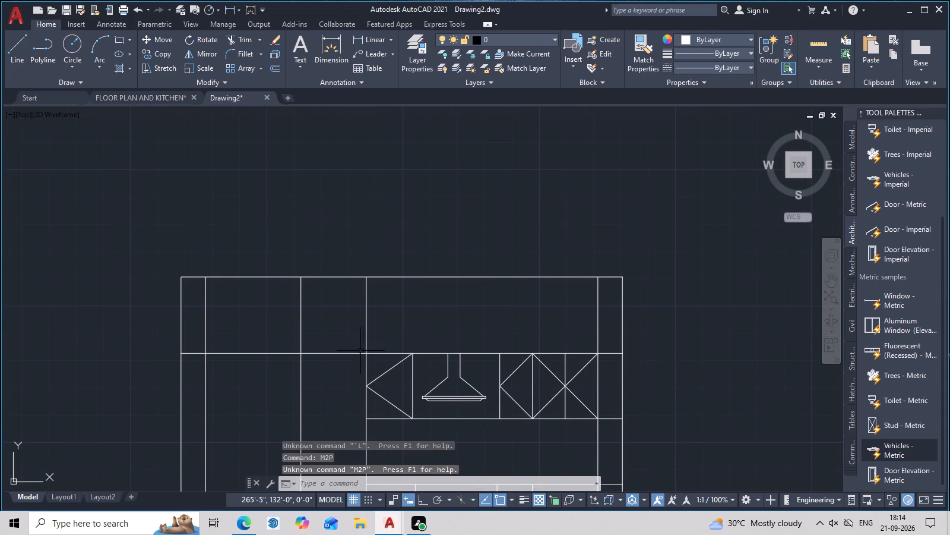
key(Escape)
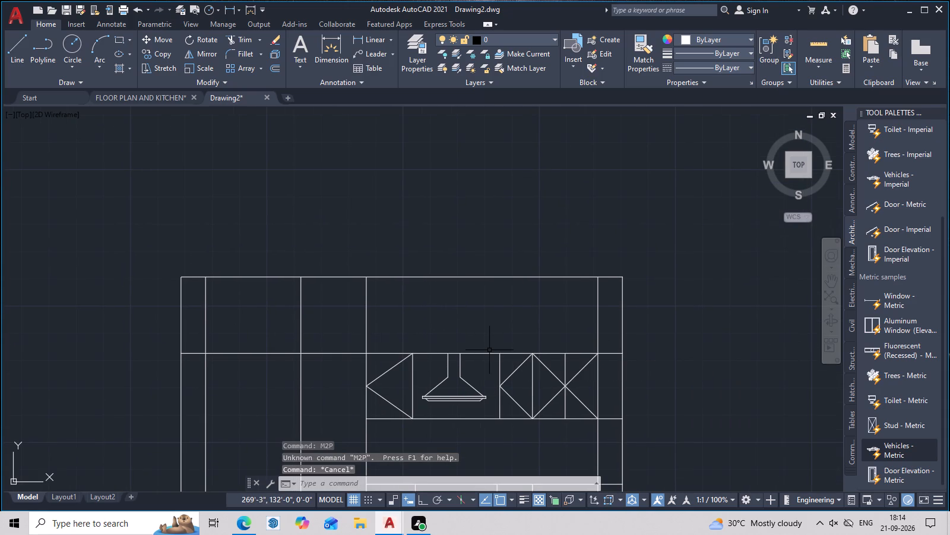
Draw a vertical divider about 2'-4" long in the top cabinet row, midway between the hood-side cabinet edge and the extended line.
text(L)
key(space)
text(M2P)
key(space)
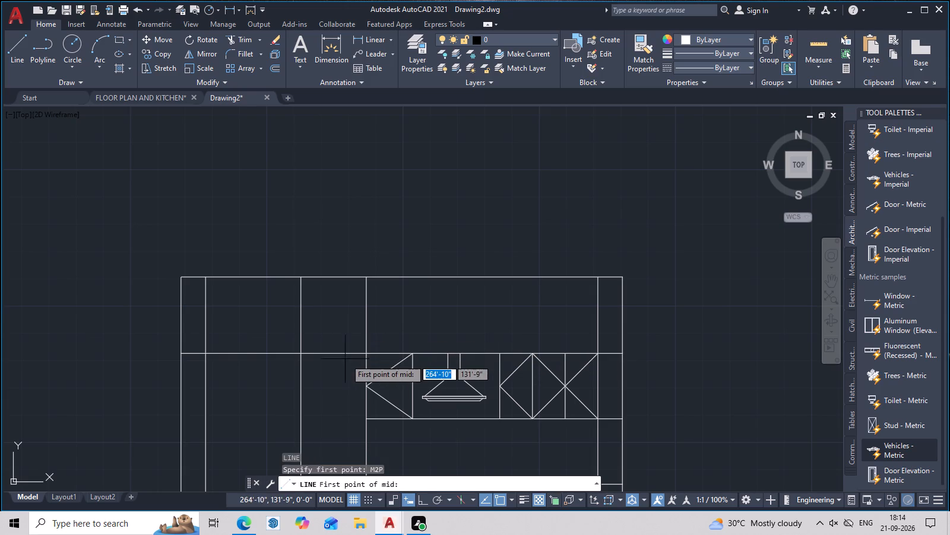
click(365, 353)
click(600, 354)
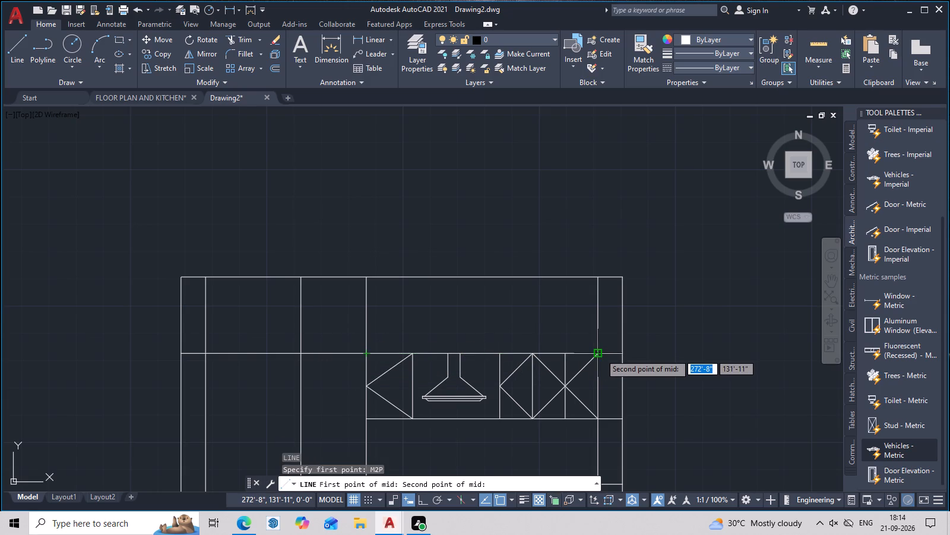
click(482, 279)
key(Escape)
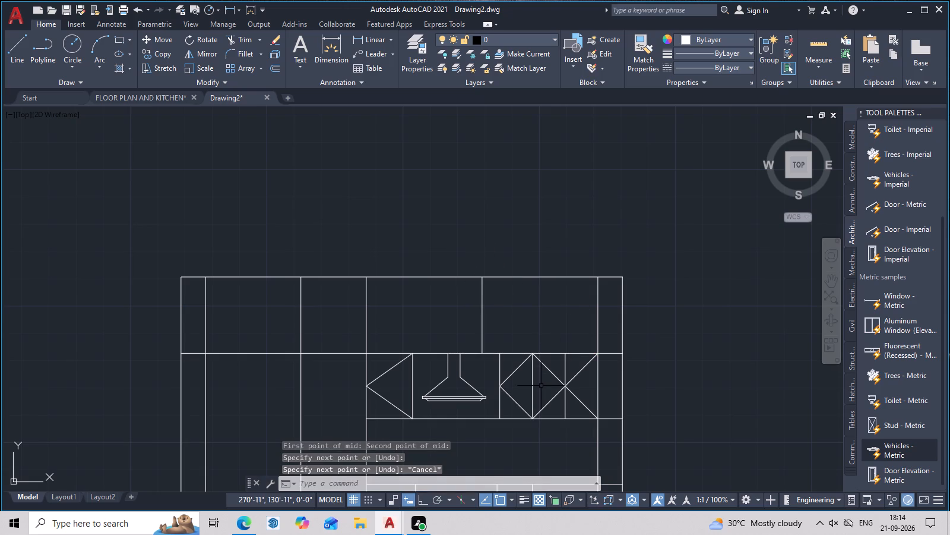
Draw a vertical divider through the top cabinet row, midway between the new centre divider and the extended line.
text(L)
key(space)
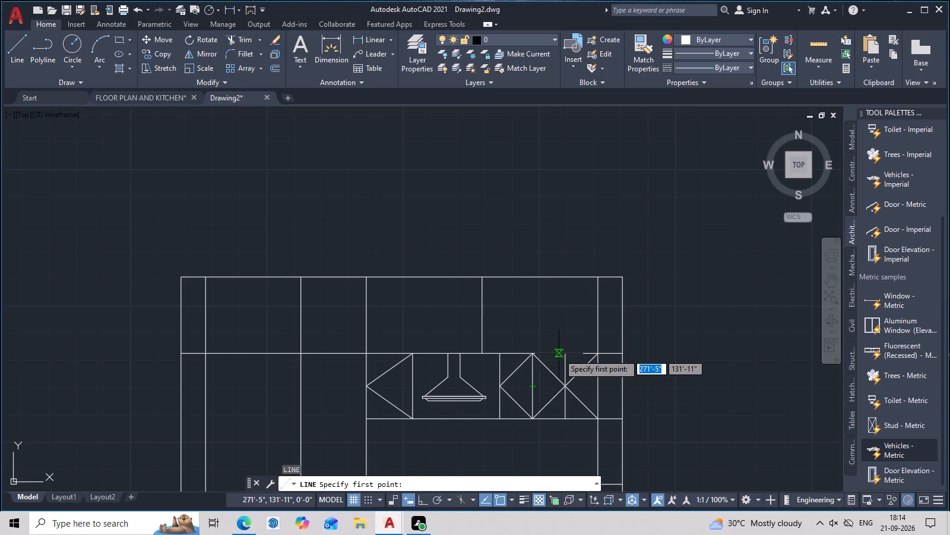
text(M2P)
key(space)
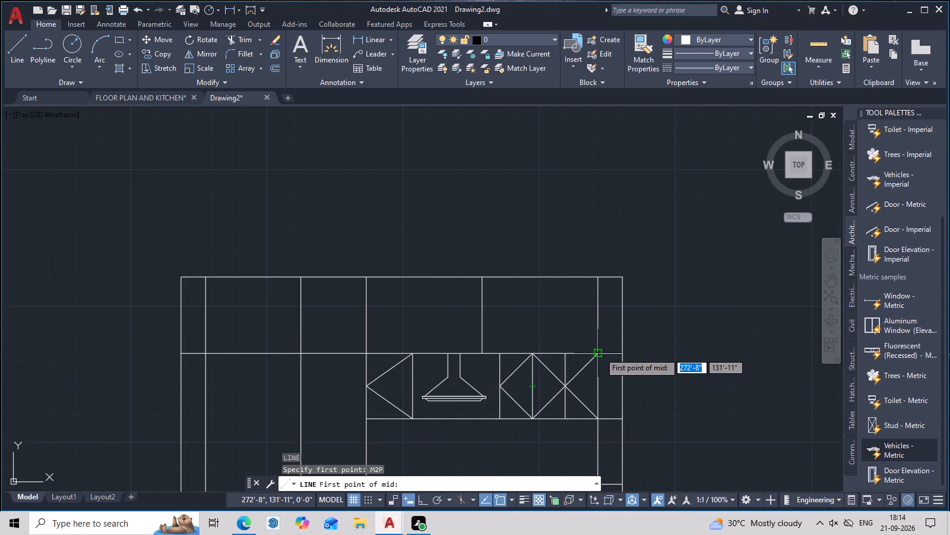
click(598, 353)
click(481, 354)
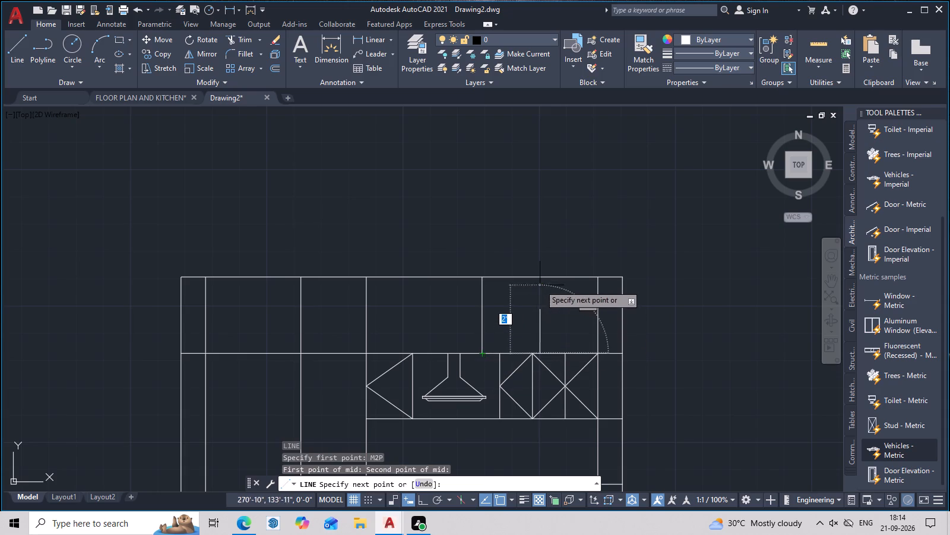
click(539, 276)
key(space)
Draw a vertical divider about 2'-4" long through the top cabinet row, midway between the hood-side cabinet edge and the centre divider.
text(L)
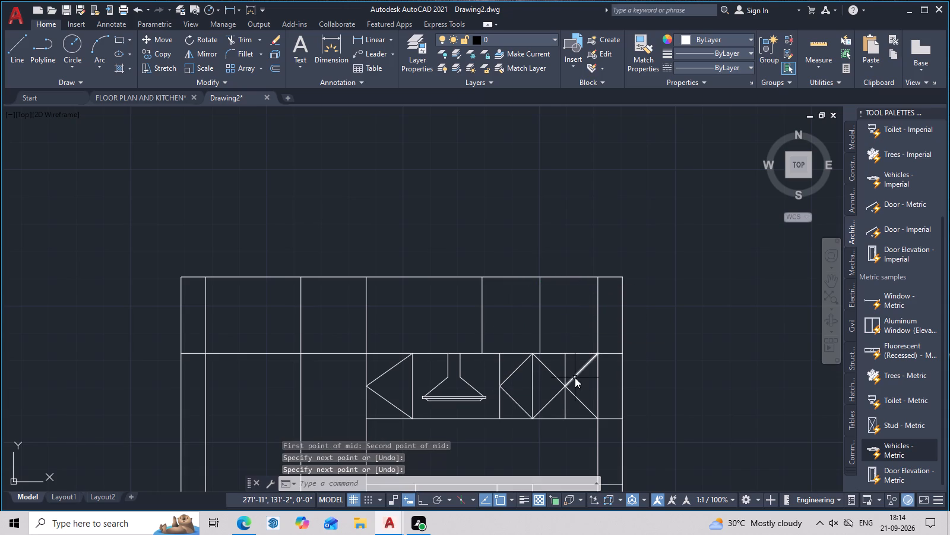
key(space)
text(M2)
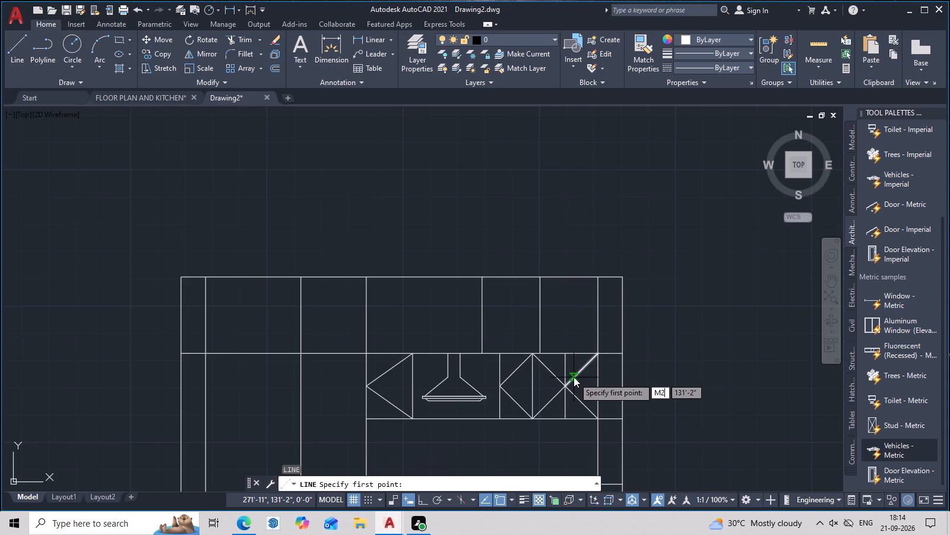
text(P)
key(space)
click(479, 354)
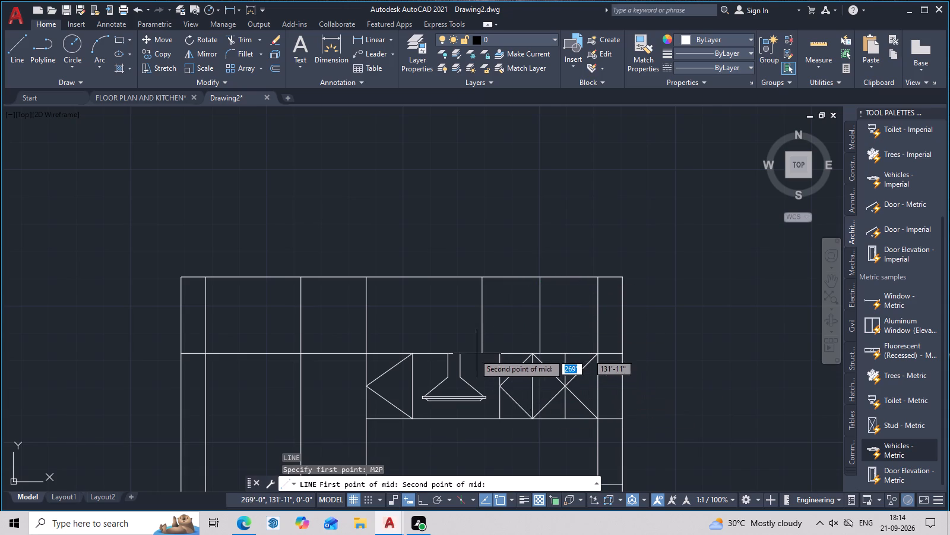
click(365, 354)
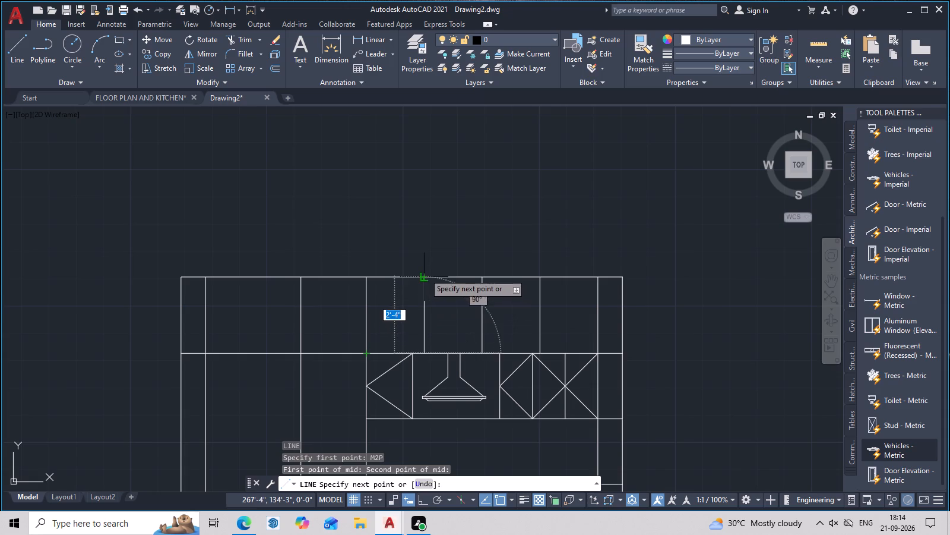
click(425, 273)
middle_drag(474, 303, 480, 284)
key(Escape)
Review the second elevation's top cabinet row, hood bay, tall bays and lower cabinets, with the kitchen plan below it.
scroll(524, 267, down, 2)
middle_drag(528, 304, 544, 200)
scroll(536, 221, up, 1)
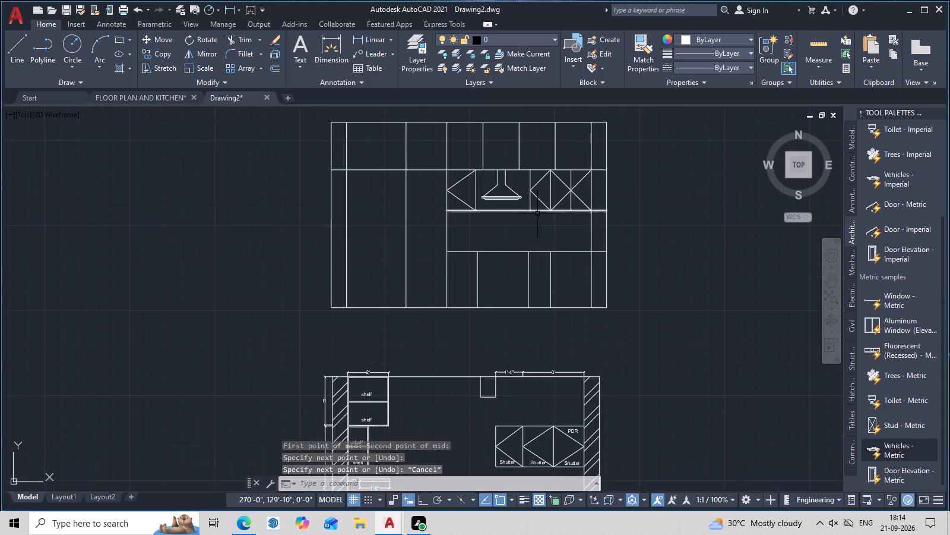
middle_drag(537, 259, 534, 398)
middle_drag(536, 387, 541, 326)
scroll(541, 328, up, 2)
middle_drag(541, 339, 534, 385)
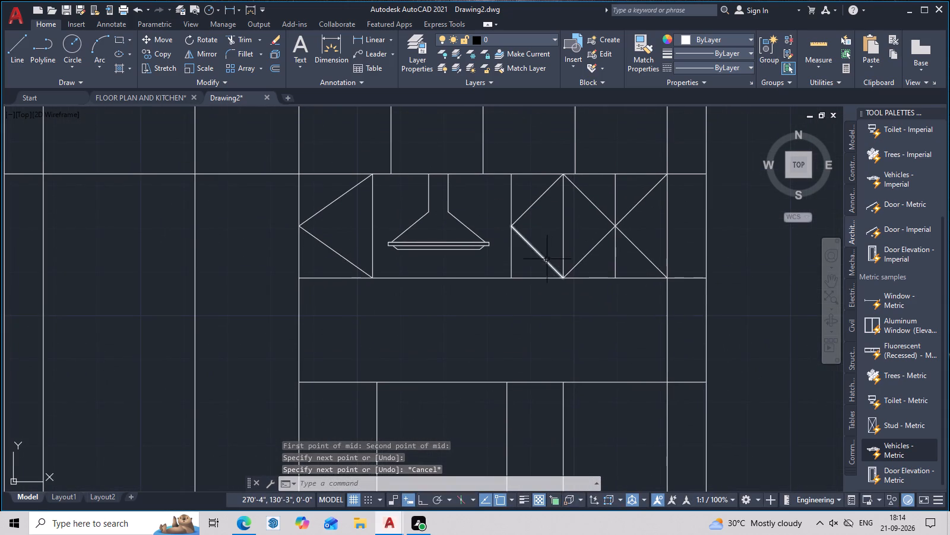
middle_drag(511, 386, 503, 461)
middle_drag(516, 440, 574, 355)
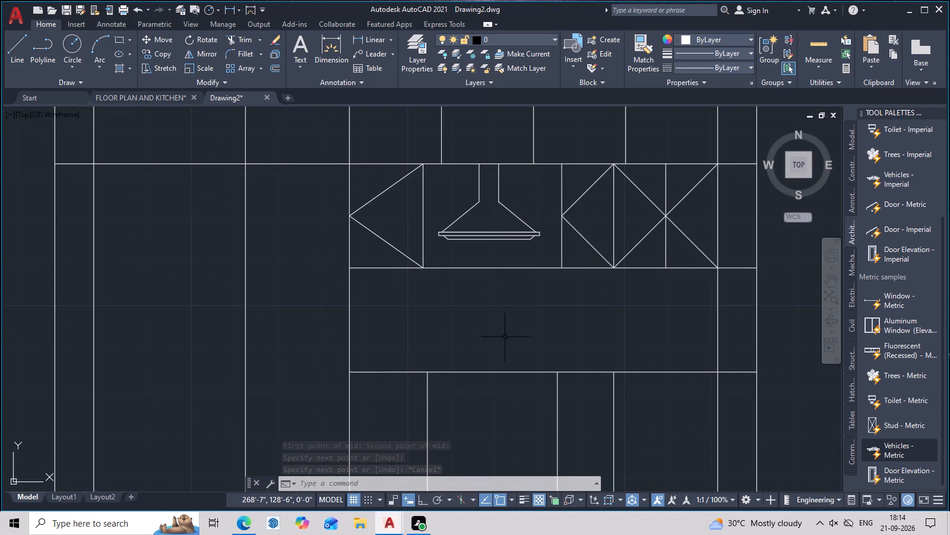
middle_drag(493, 327, 499, 310)
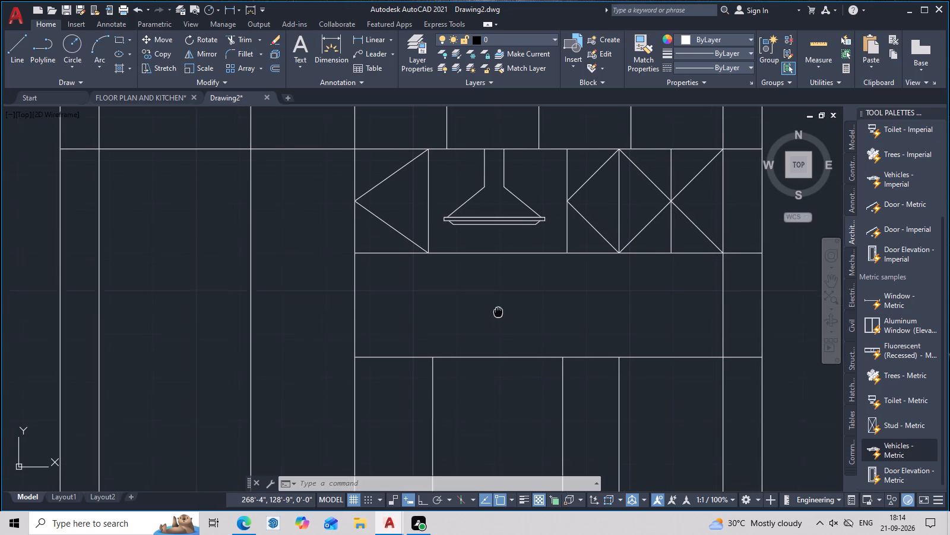
middle_drag(499, 310, 499, 308)
scroll(378, 305, down, 1)
middle_drag(399, 357, 439, 425)
middle_drag(482, 322, 501, 304)
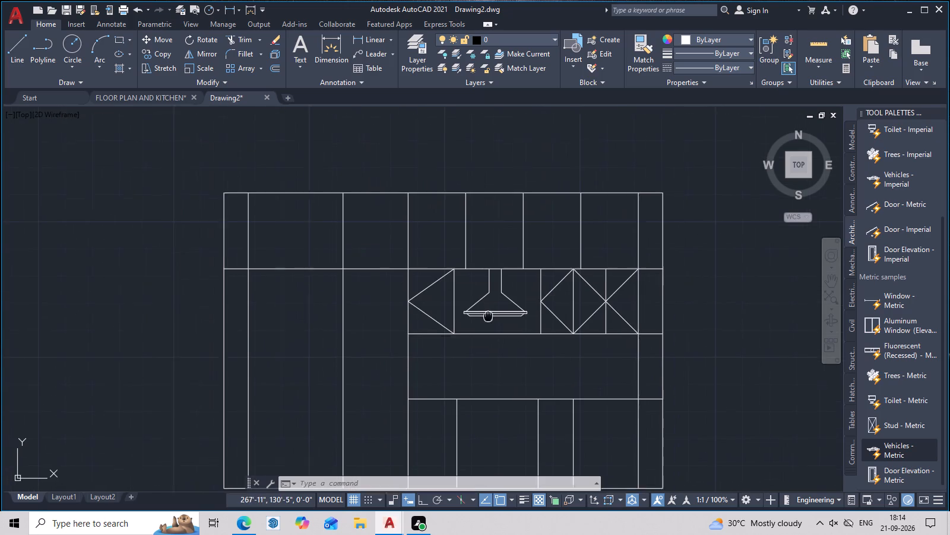
middle_drag(501, 304, 518, 281)
middle_drag(501, 319, 527, 331)
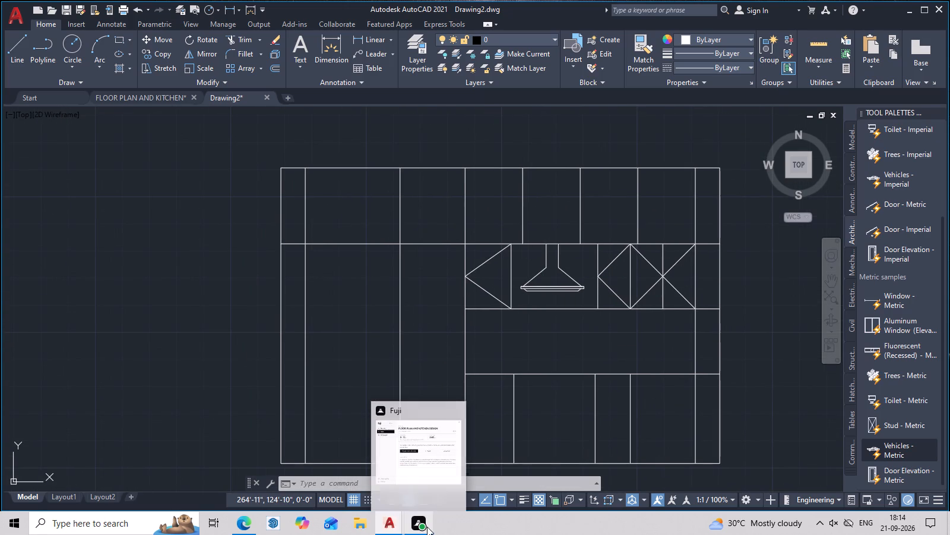
middle_drag(429, 317, 429, 317)
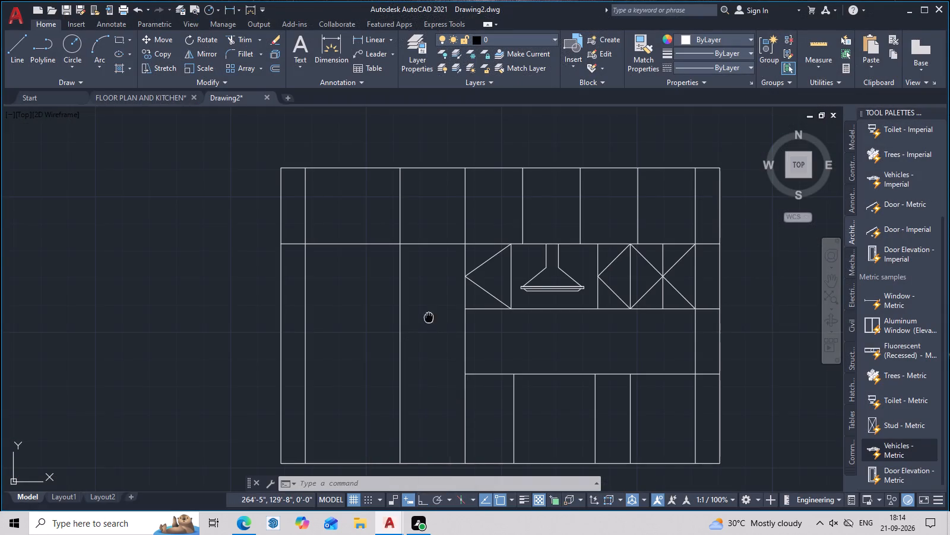
middle_drag(429, 317, 429, 296)
middle_click(429, 328)
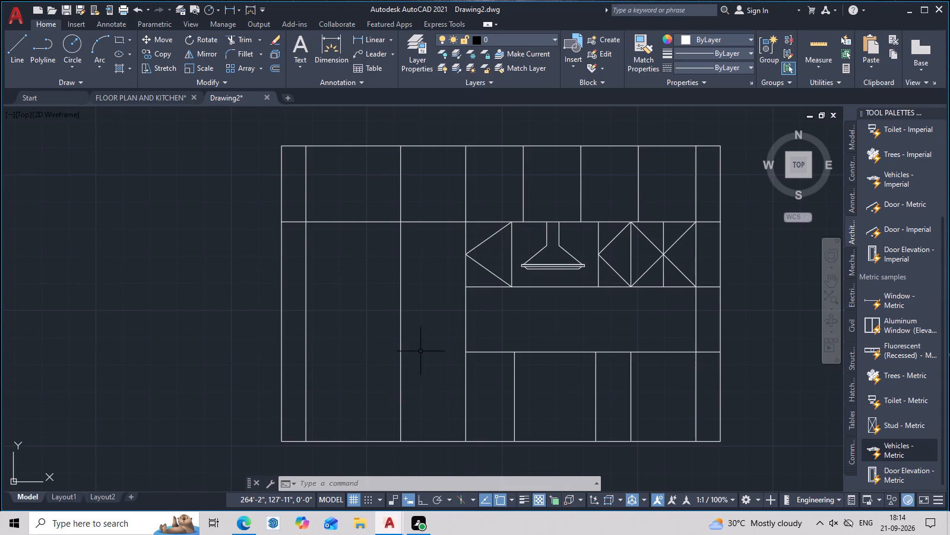
scroll(440, 355, down, 2)
middle_drag(440, 355, 436, 372)
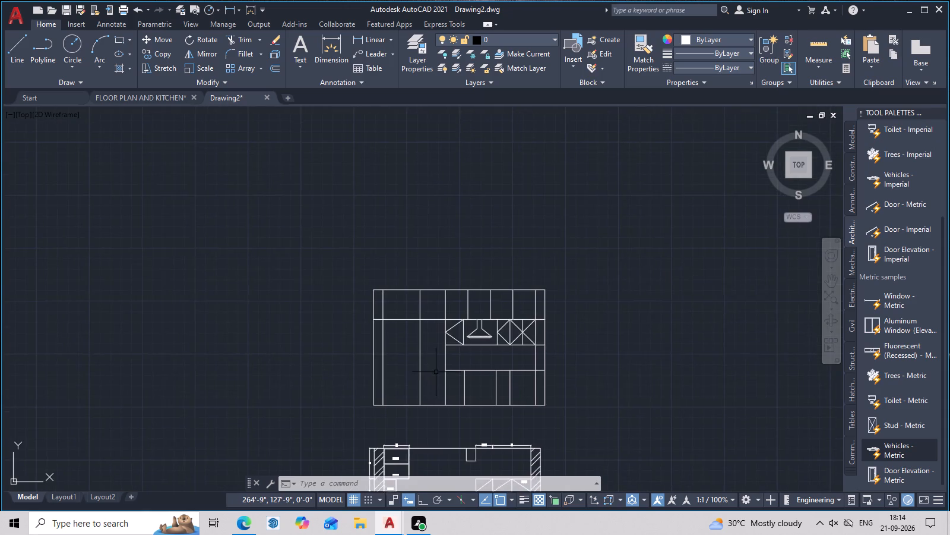
scroll(436, 372, up, 2)
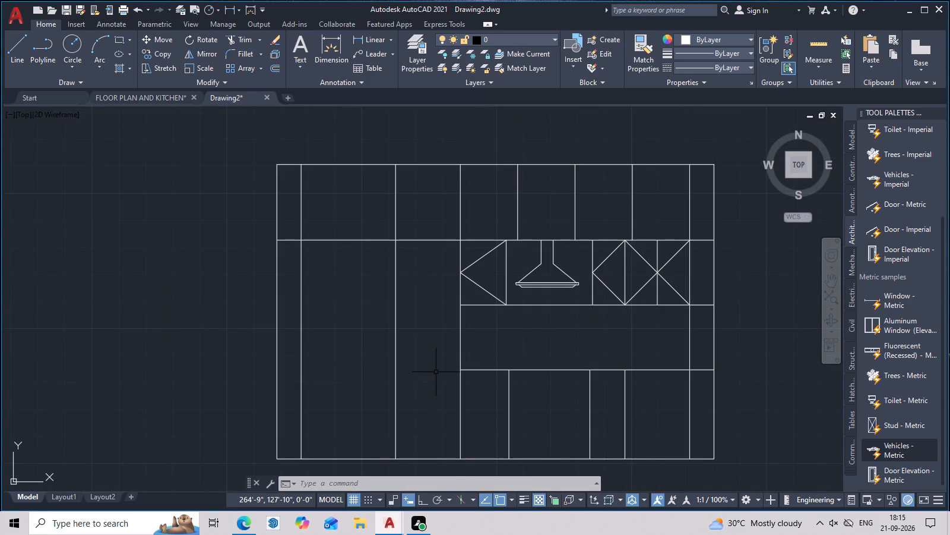
scroll(407, 330, down, 2)
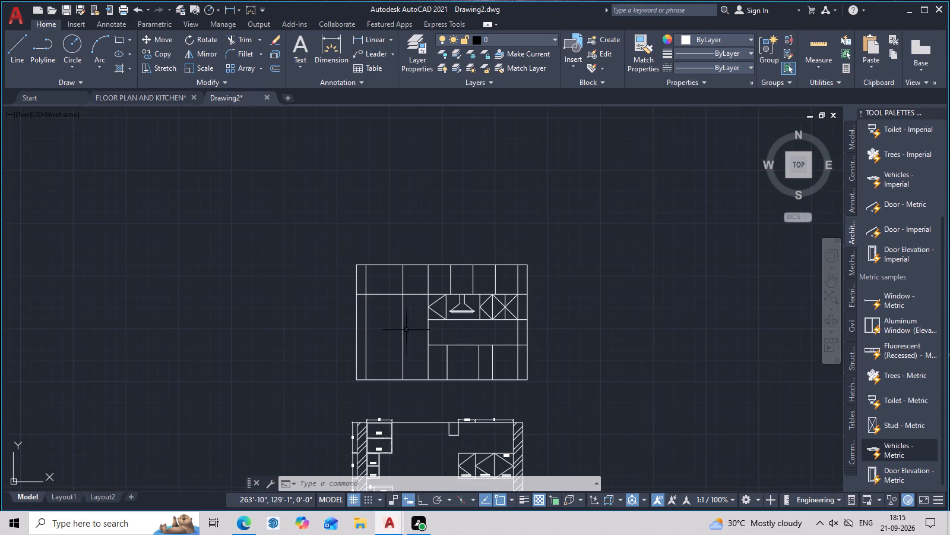
middle_drag(406, 330, 404, 227)
scroll(405, 387, up, 2)
middle_drag(406, 374, 401, 277)
scroll(401, 306, up, 2)
middle_drag(403, 333, 413, 222)
scroll(413, 222, down, 2)
middle_drag(413, 223, 367, 382)
middle_drag(357, 260, 350, 409)
middle_drag(381, 231, 373, 388)
scroll(373, 372, up, 1)
middle_drag(376, 335, 387, 396)
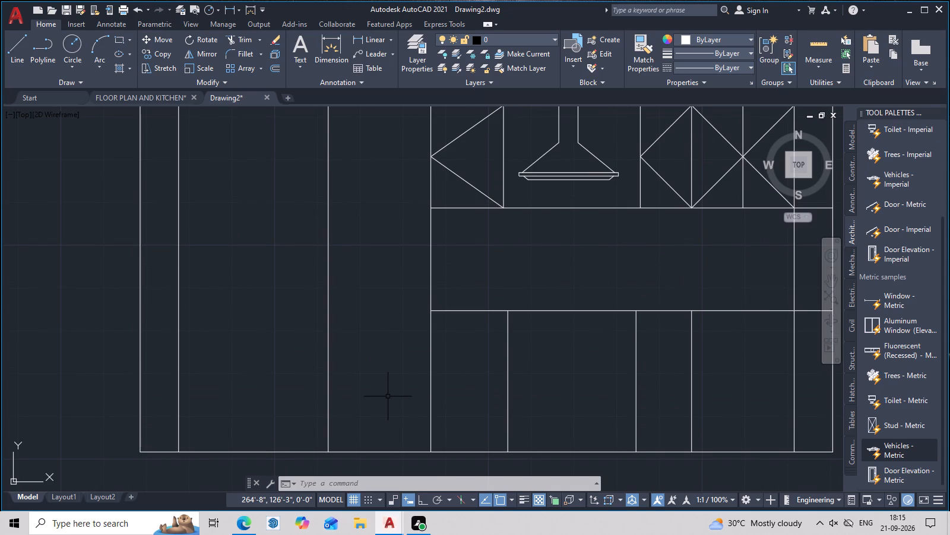
key(Escape)
key(Escape)
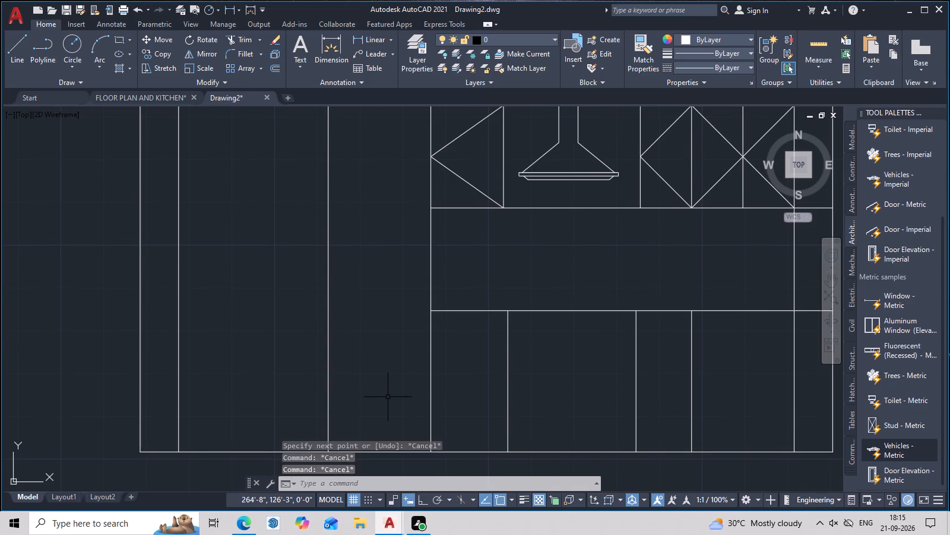
scroll(408, 354, down, 2)
middle_drag(407, 356, 401, 389)
scroll(405, 362, up, 2)
middle_drag(406, 354, 423, 404)
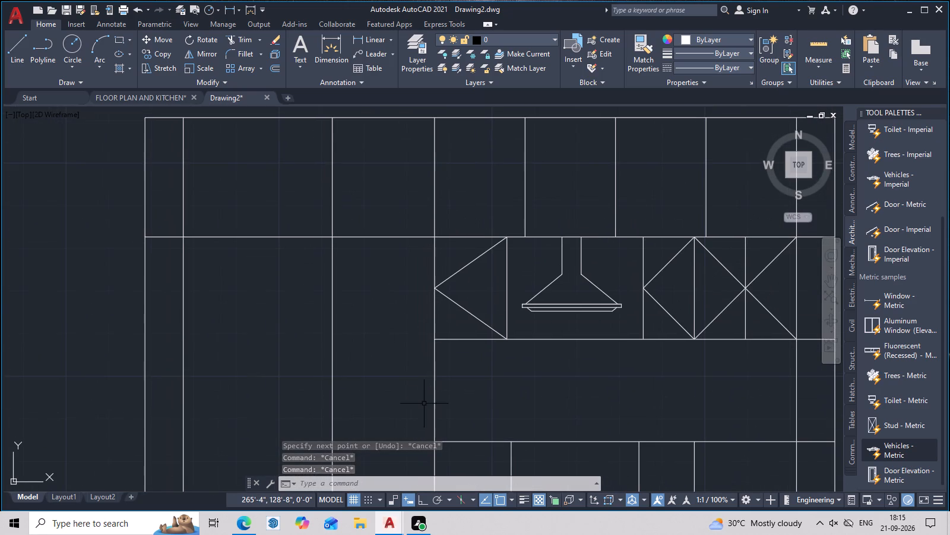
middle_click(424, 404)
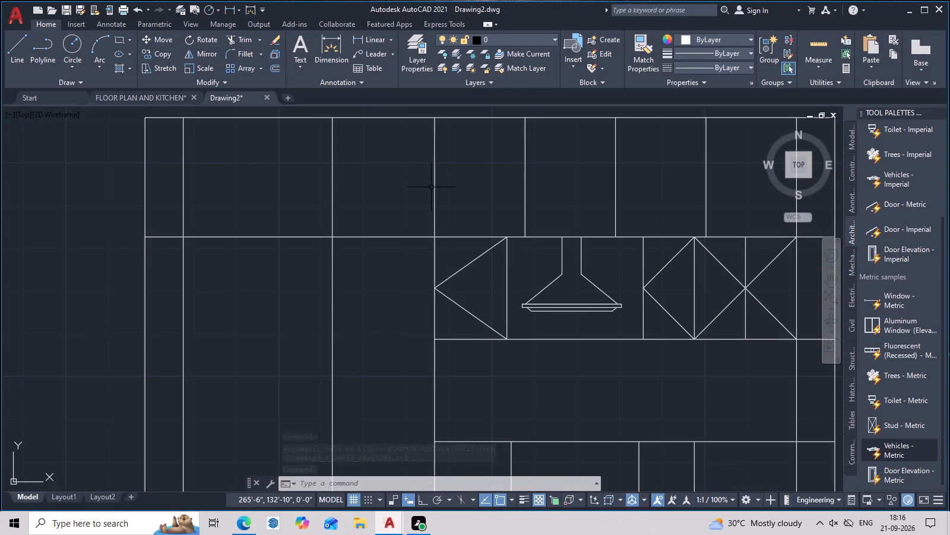
middle_drag(447, 222, 438, 225)
scroll(454, 257, up, 1)
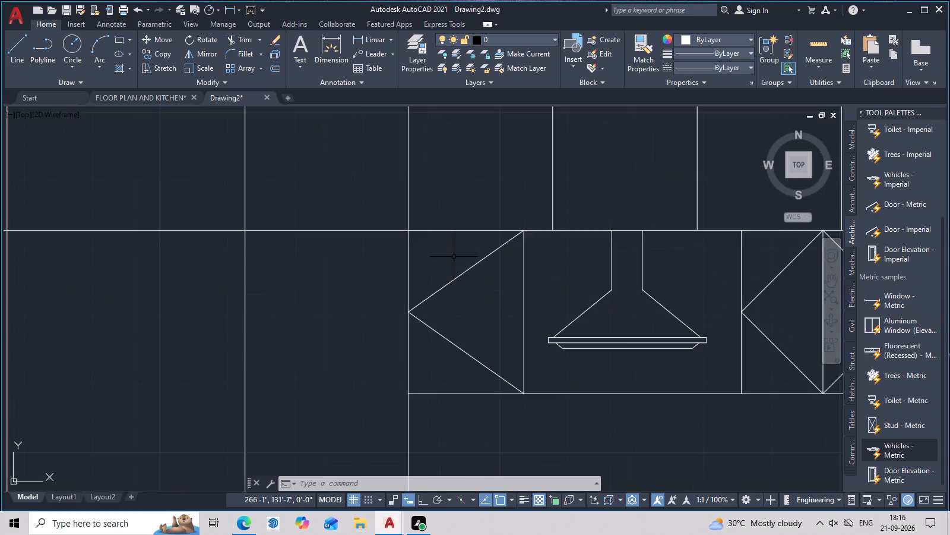
middle_drag(454, 257, 449, 214)
scroll(464, 262, down, 1)
middle_drag(533, 347, 513, 254)
scroll(509, 295, down, 2)
middle_drag(531, 332, 532, 357)
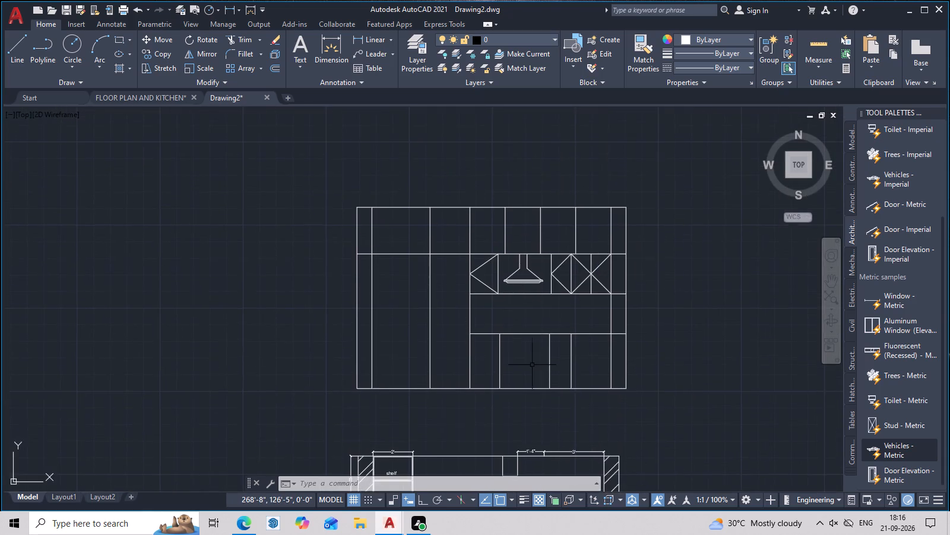
scroll(532, 365, up, 2)
middle_drag(537, 367, 537, 341)
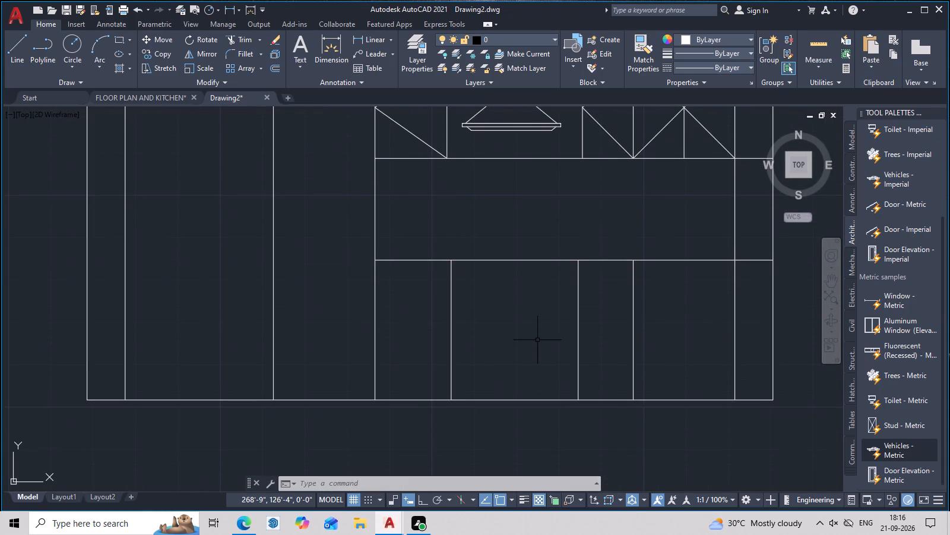
key(Escape)
Offset the horizontal line under the top cabinet row 3' downward.
text(O)
key(space)
key(3)
key(apostrophe)
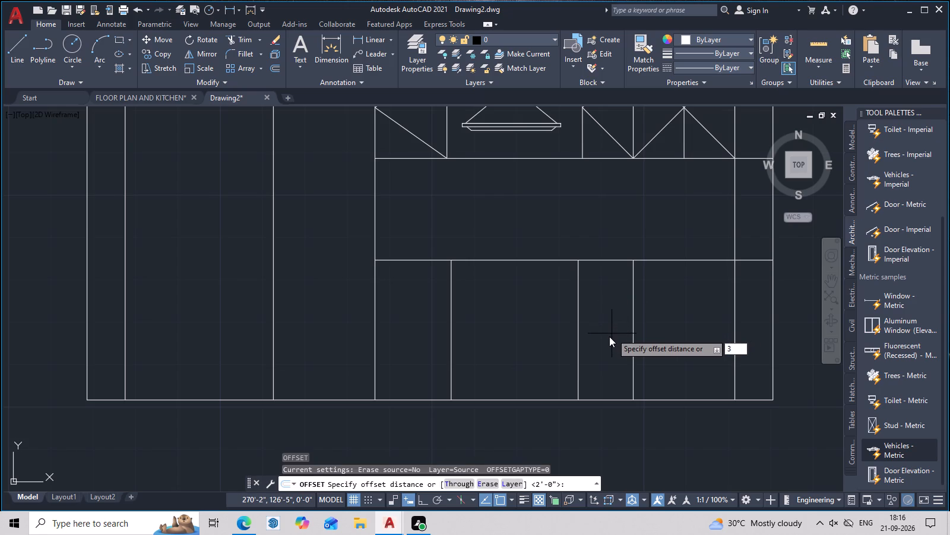
key(space)
scroll(573, 322, down, 3)
middle_drag(574, 325, 601, 391)
scroll(503, 336, up, 2)
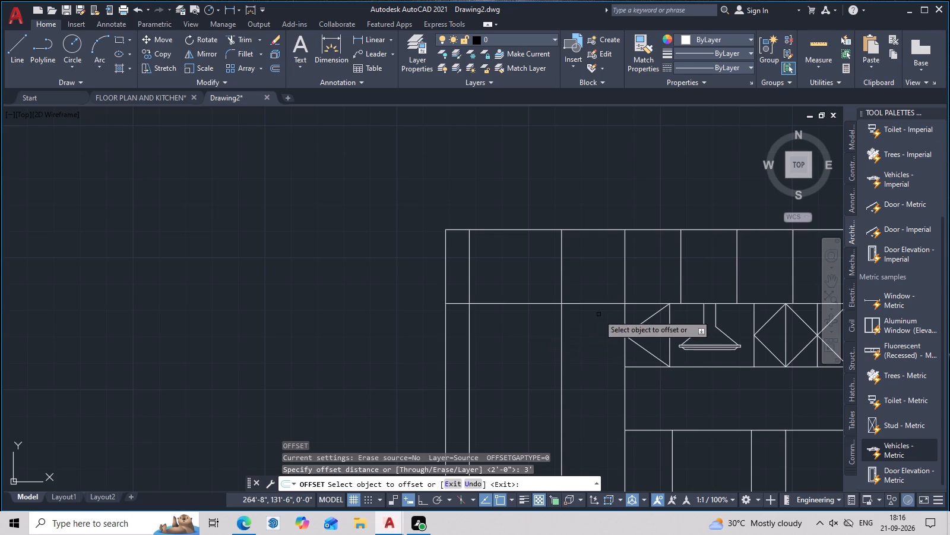
click(600, 304)
click(604, 361)
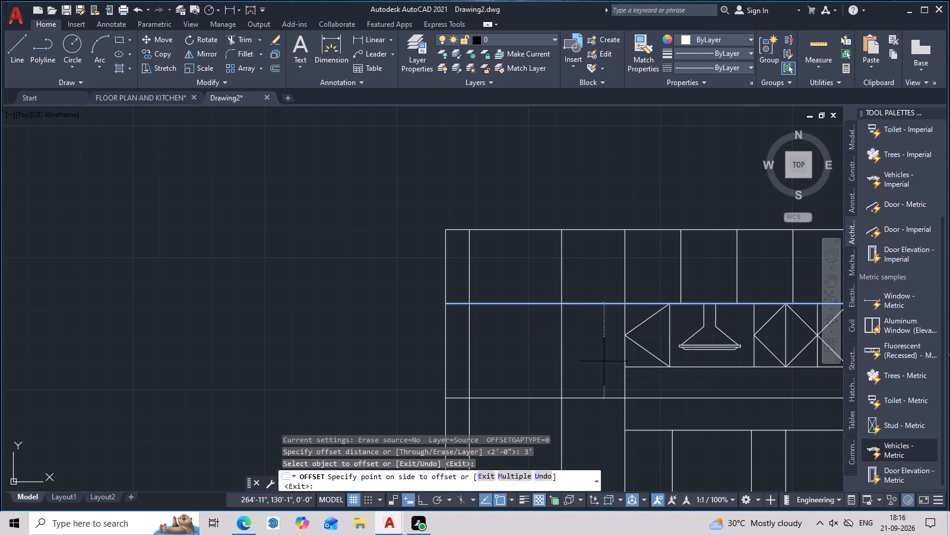
key(Escape)
Trim the offset line so it remains only in the narrow tall bay beside the hood-side cabinets.
text(TR)
key(space)
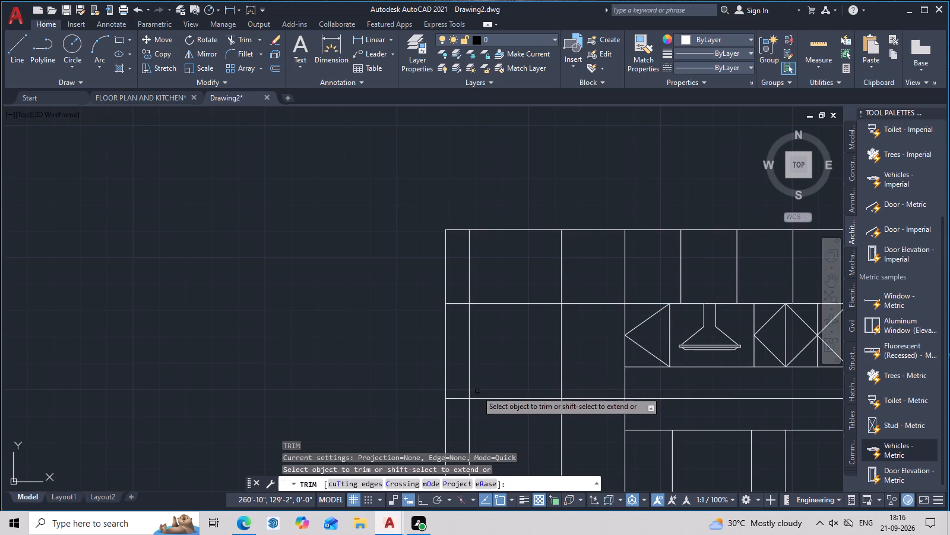
click(503, 395)
drag(503, 404, 503, 417)
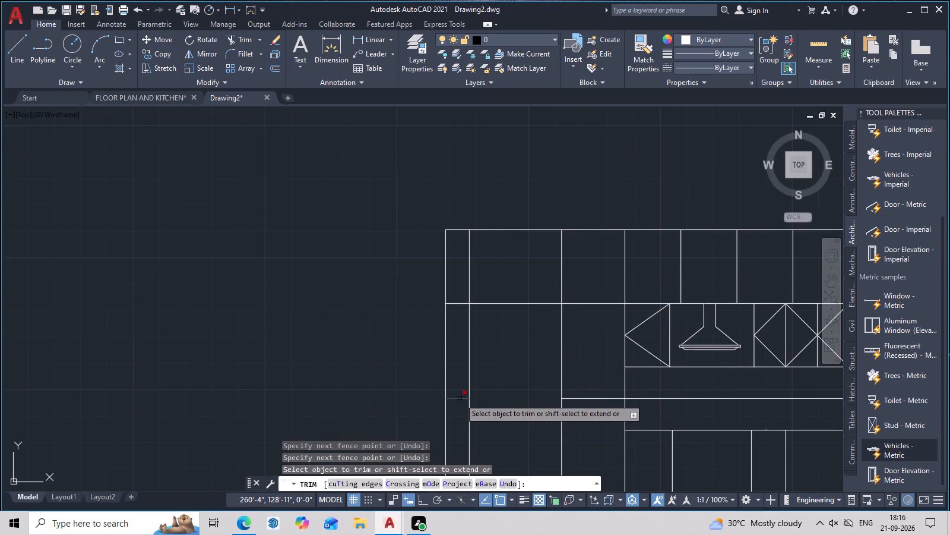
click(460, 398)
middle_drag(543, 408, 449, 395)
click(607, 387)
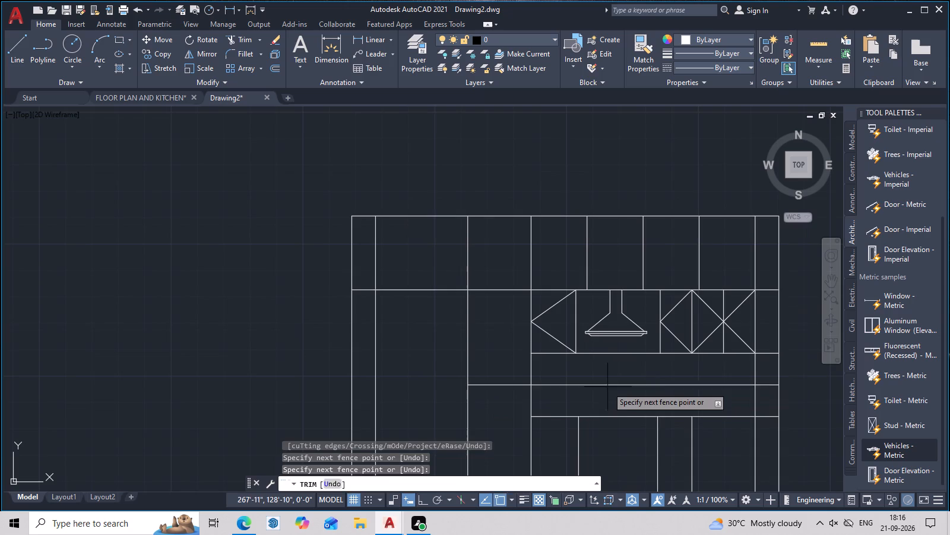
click(614, 382)
click(771, 386)
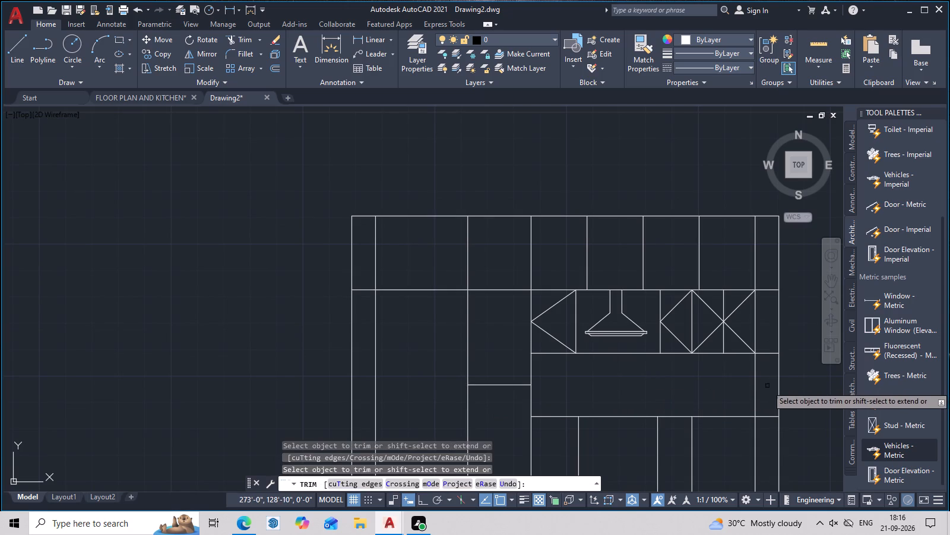
middle_drag(601, 384, 644, 376)
key(Escape)
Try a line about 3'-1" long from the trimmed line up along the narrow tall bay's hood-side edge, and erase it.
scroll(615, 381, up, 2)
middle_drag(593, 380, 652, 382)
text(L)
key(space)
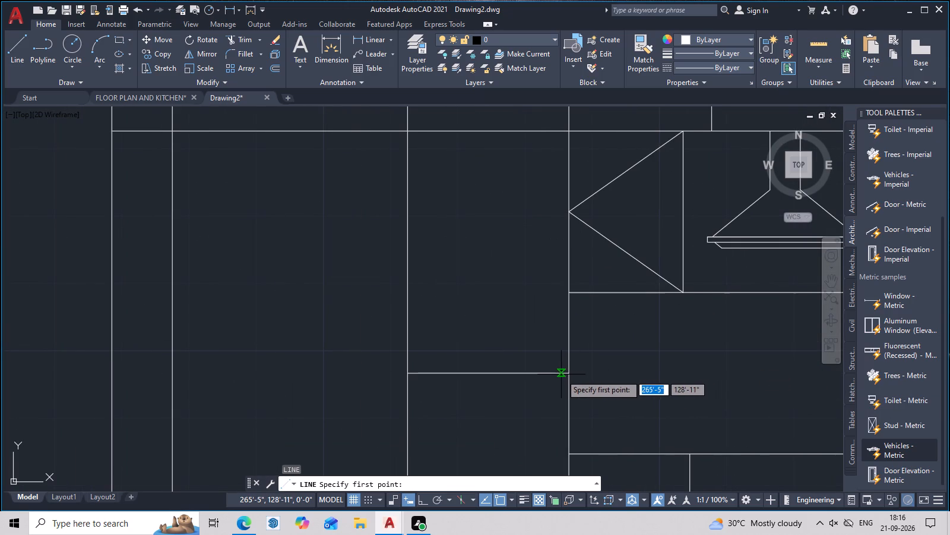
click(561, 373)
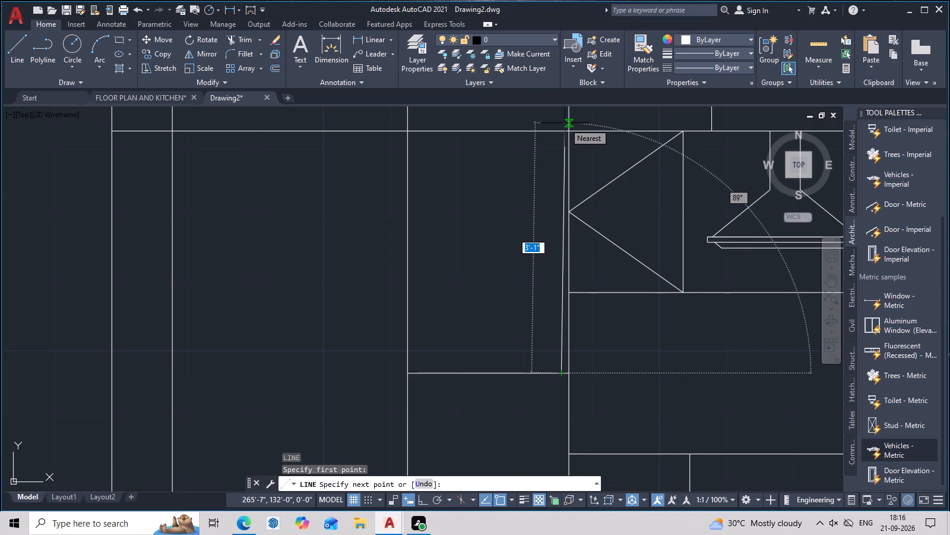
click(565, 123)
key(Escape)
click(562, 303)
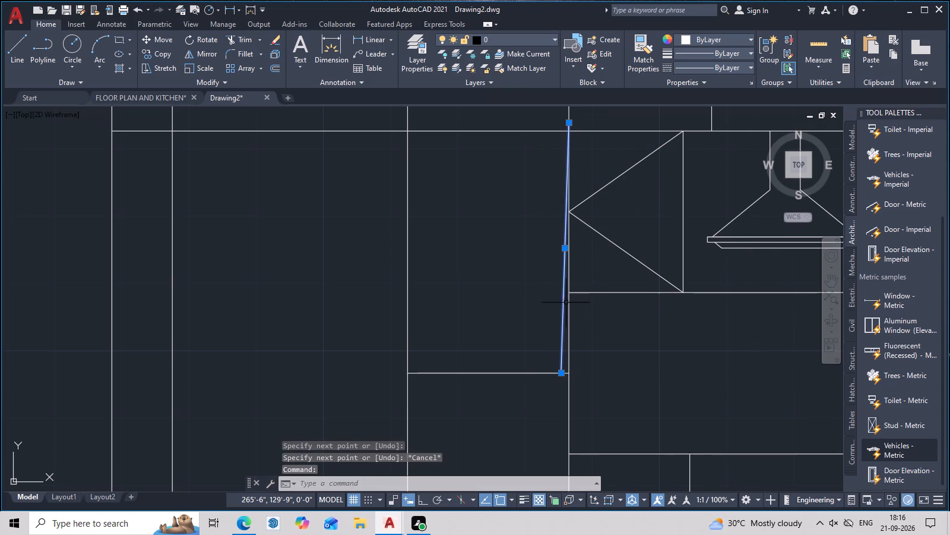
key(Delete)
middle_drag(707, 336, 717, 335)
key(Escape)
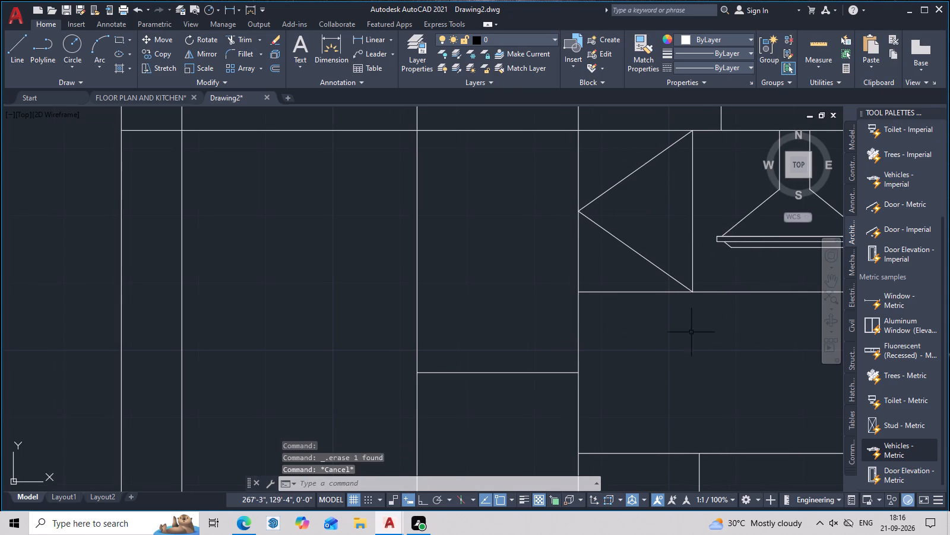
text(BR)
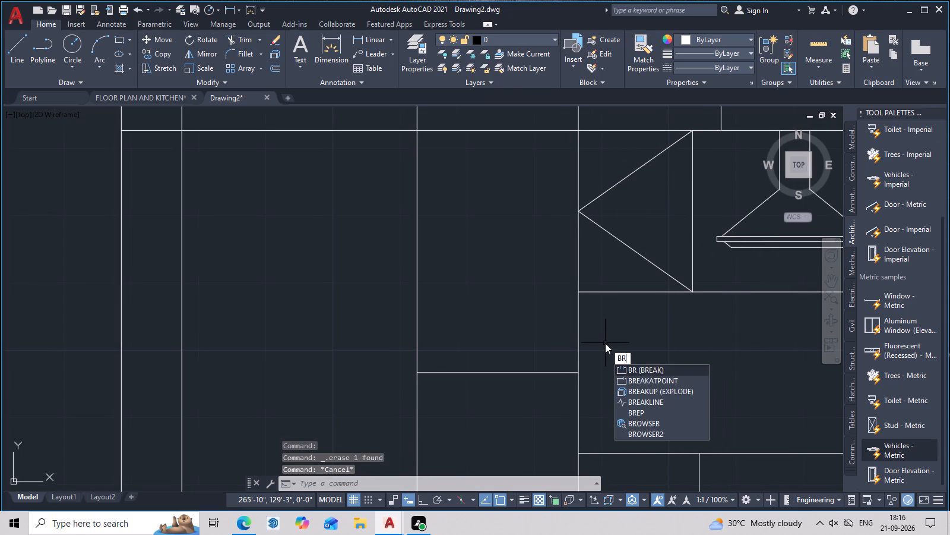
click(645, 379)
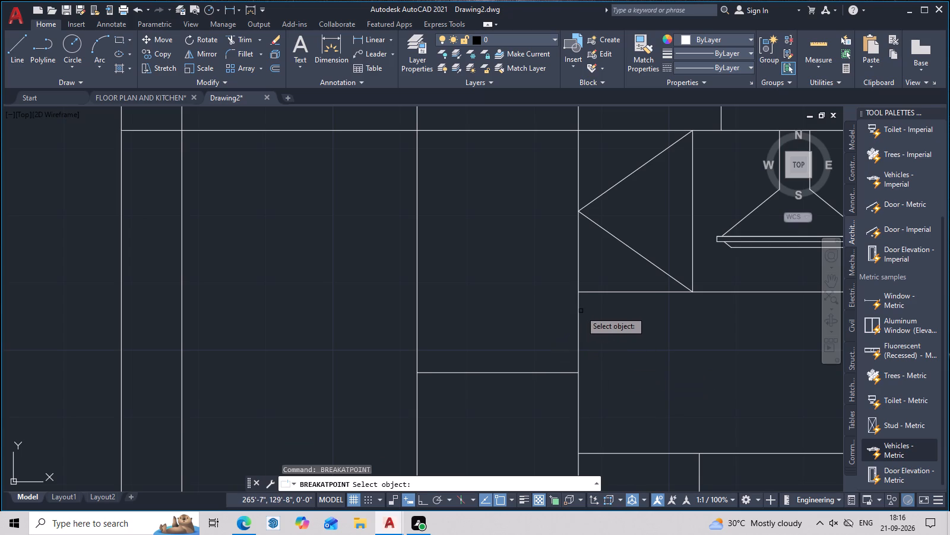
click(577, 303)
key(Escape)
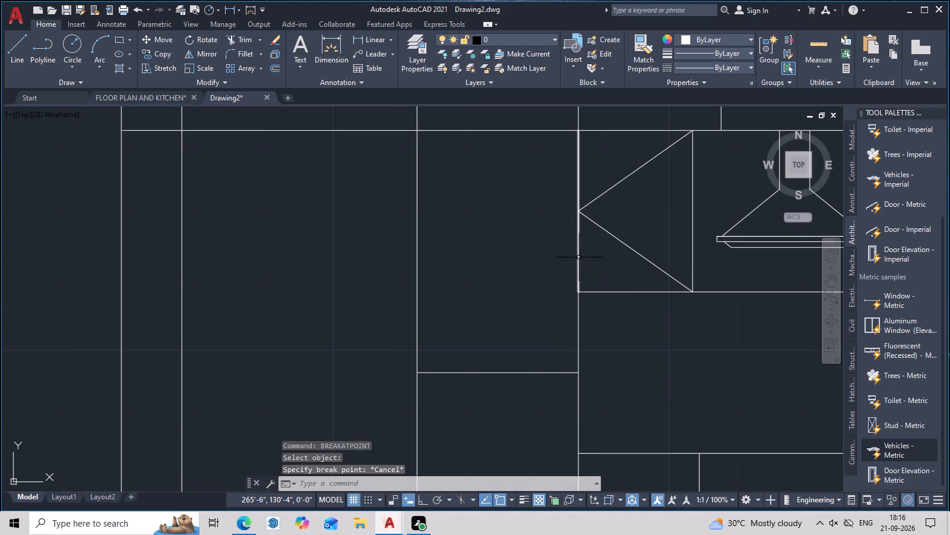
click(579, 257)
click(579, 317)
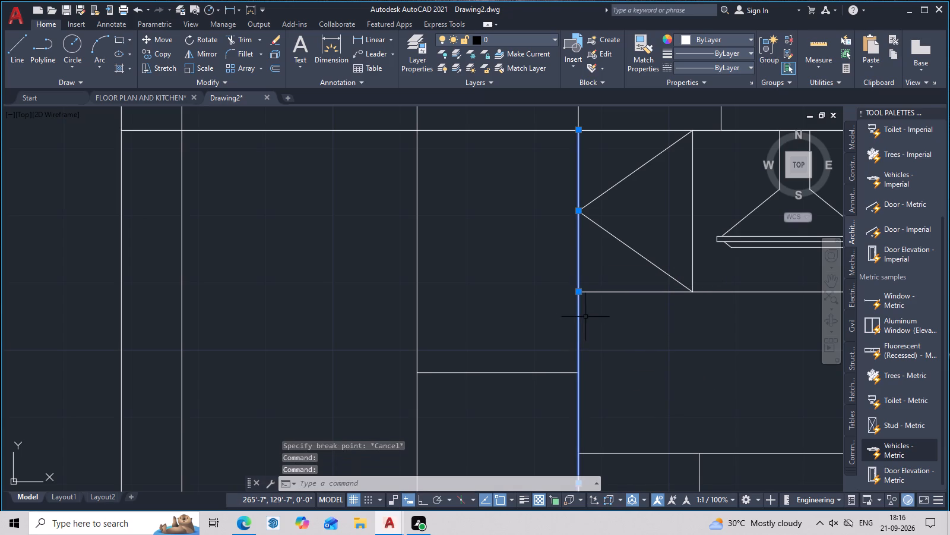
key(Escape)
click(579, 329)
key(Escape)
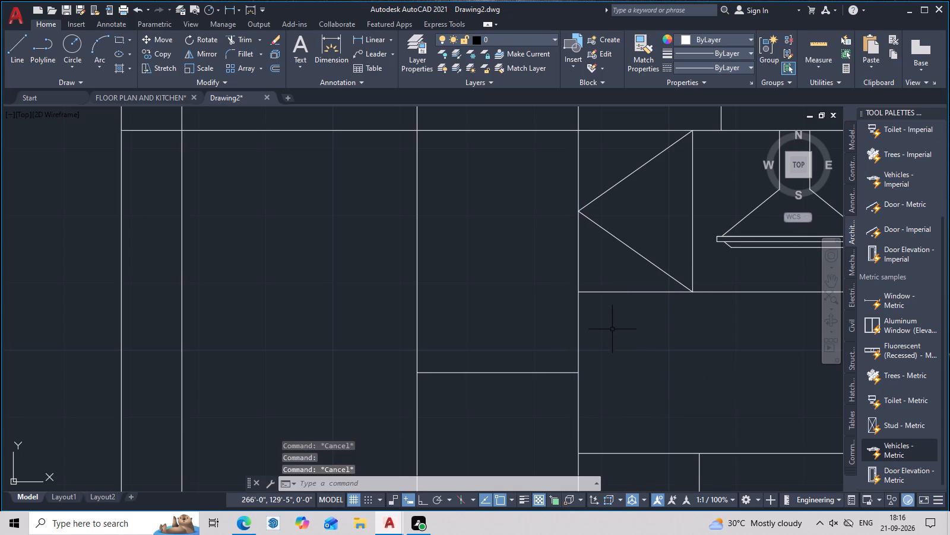
Offset both side lines of the narrow tall bay 0.5" inward, including both segments of the hood-side edge.
key(o)
key(space)
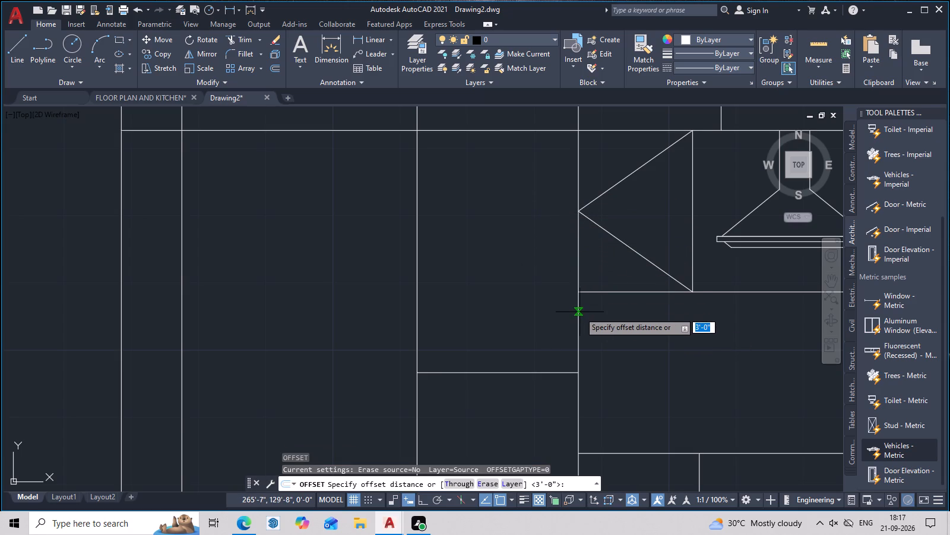
key(Escape)
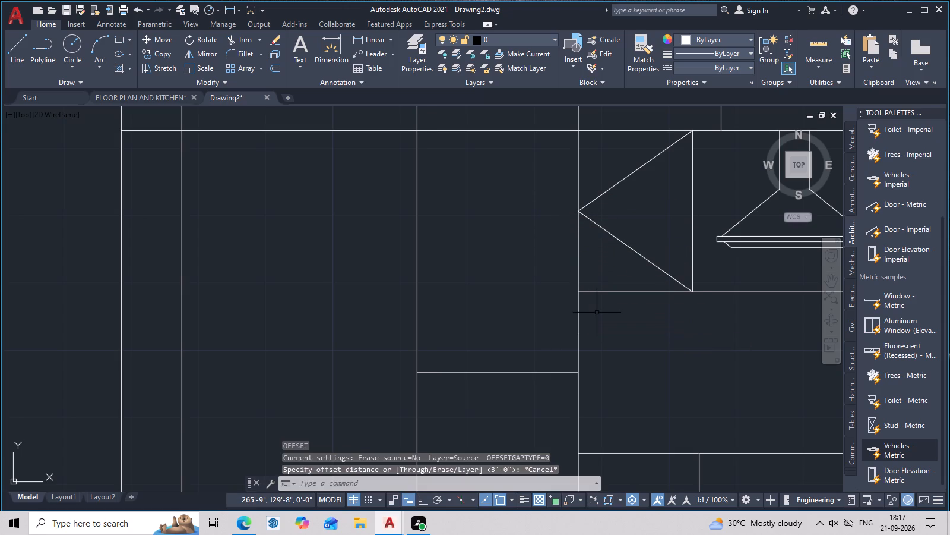
text(O .5)
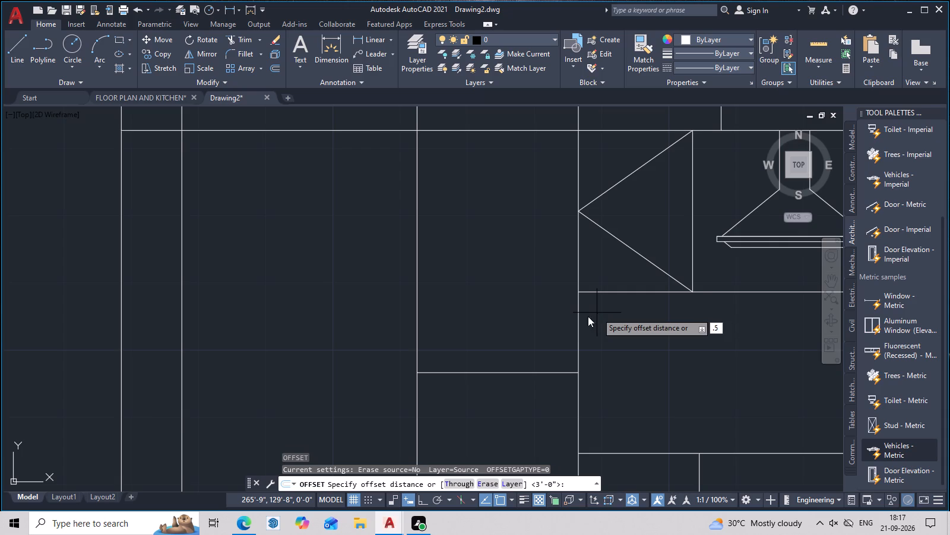
key(space)
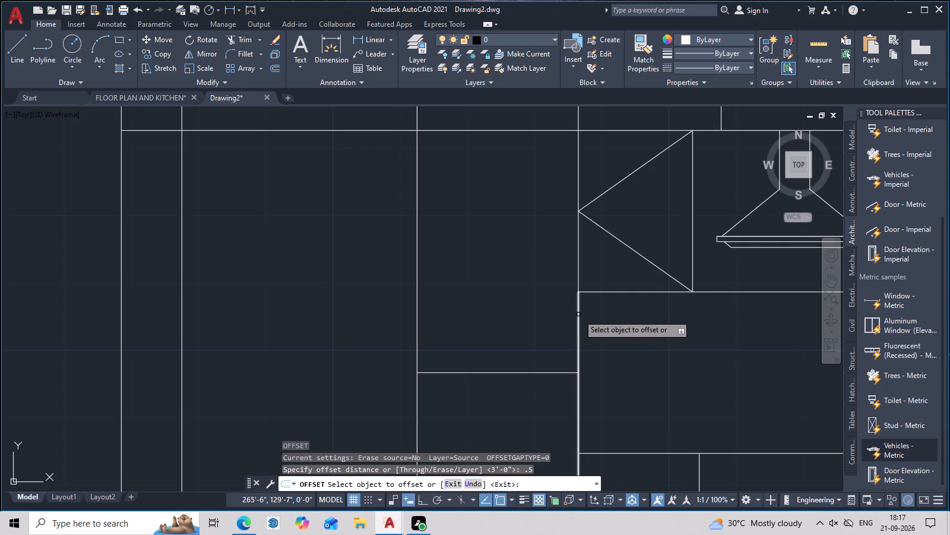
click(578, 314)
click(522, 317)
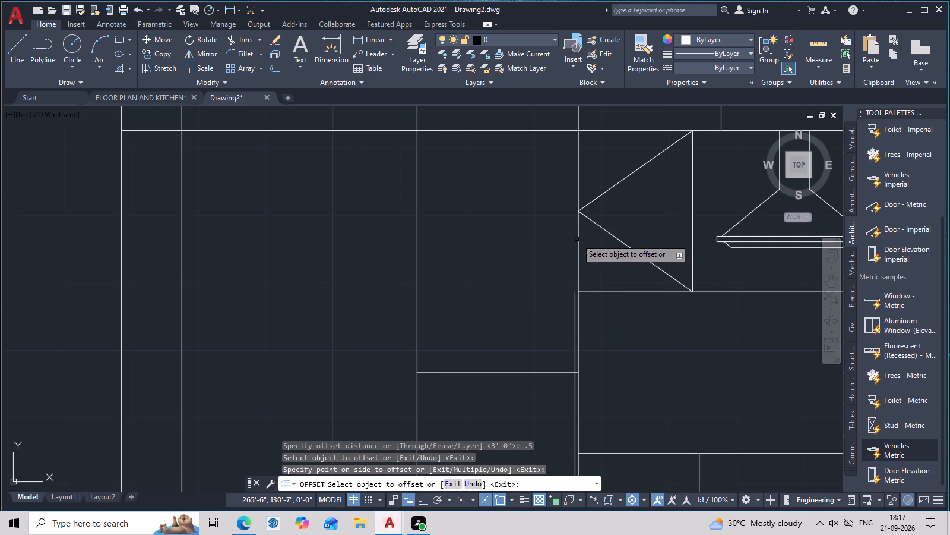
click(577, 239)
click(579, 232)
click(560, 232)
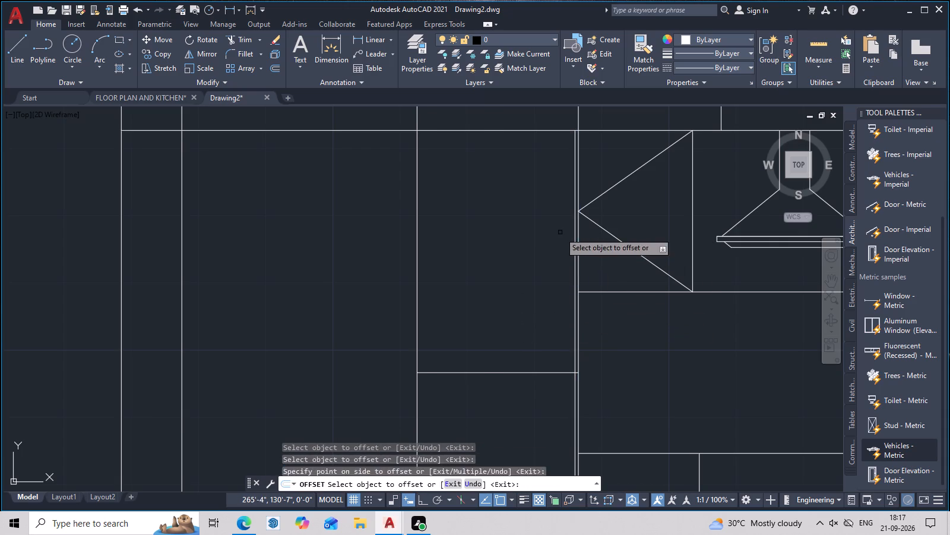
click(416, 293)
click(468, 289)
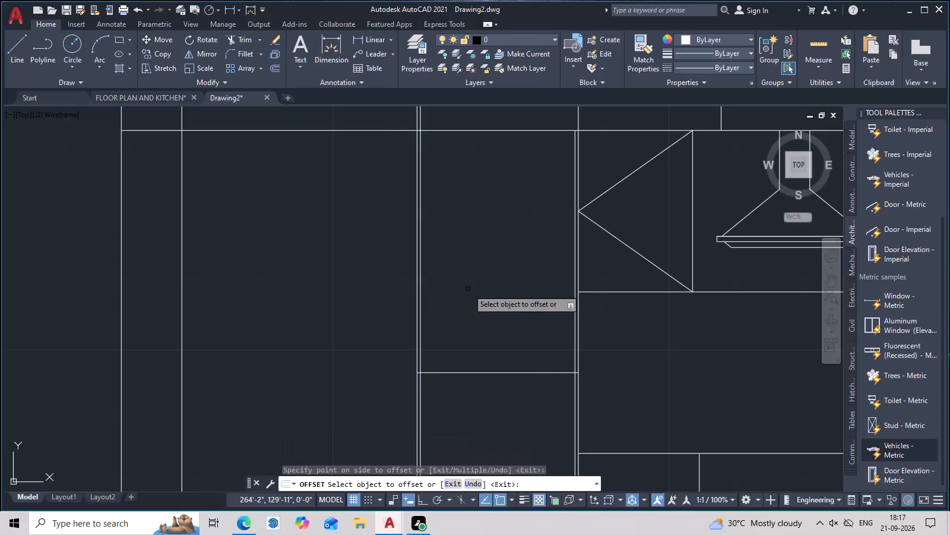
middle_drag(488, 287, 502, 270)
key(Escape)
Trim the offset side lines so they remain only between the top cabinet row and the bay's horizontal divider.
text(TR)
key(space)
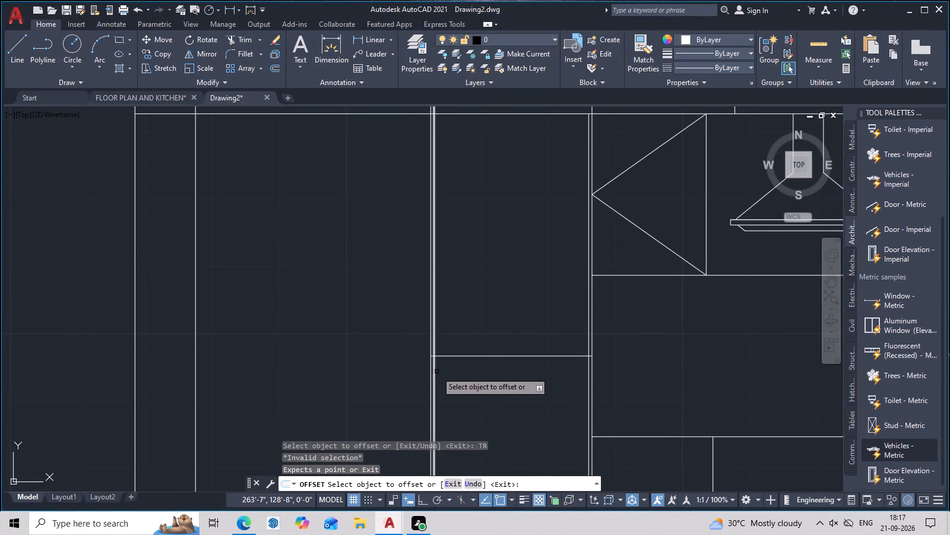
key(Escape)
text(TR)
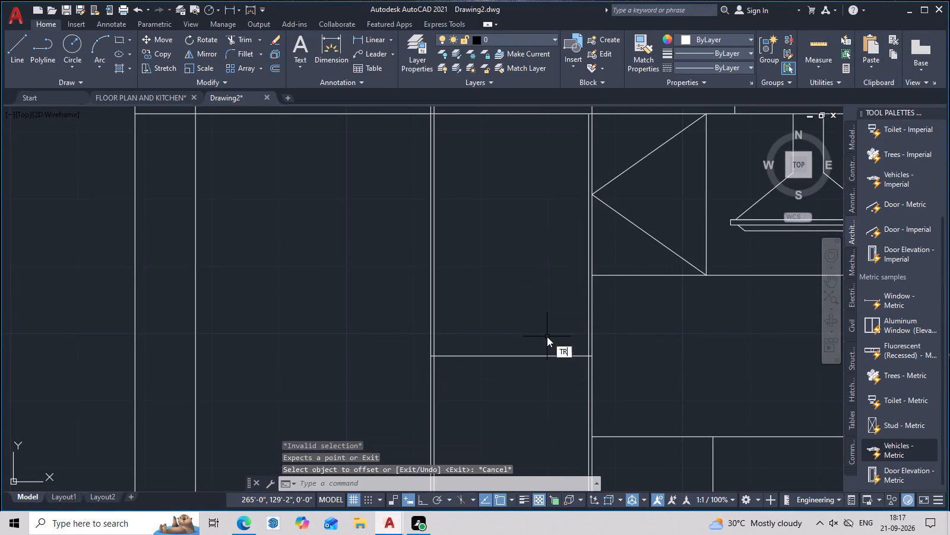
key(space)
click(436, 374)
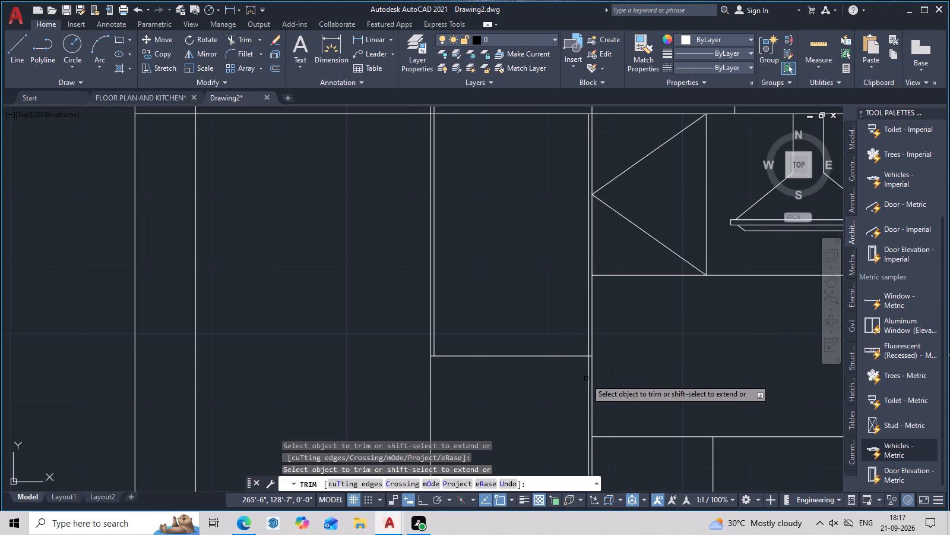
click(588, 377)
middle_drag(628, 388, 624, 325)
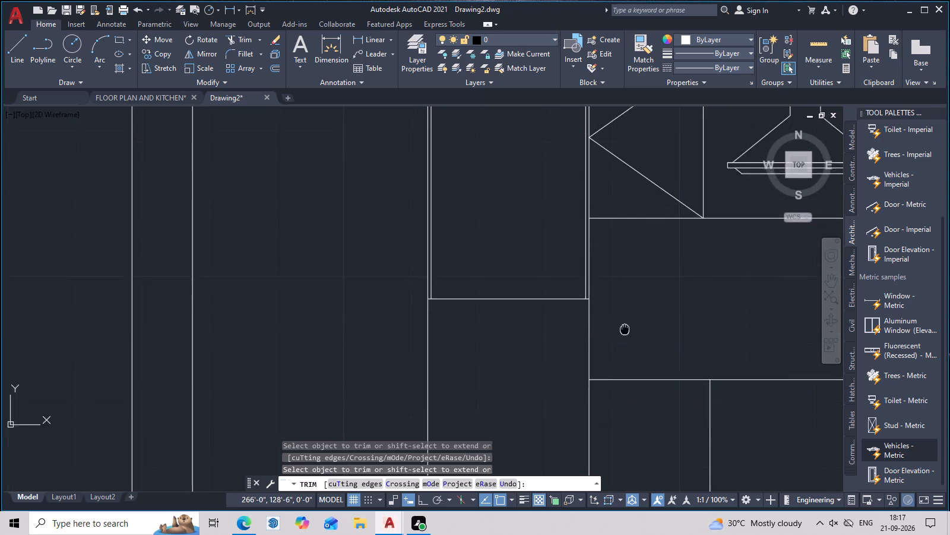
middle_drag(624, 325, 623, 320)
scroll(623, 307, down, 2)
middle_drag(623, 308, 610, 361)
scroll(569, 275, up, 2)
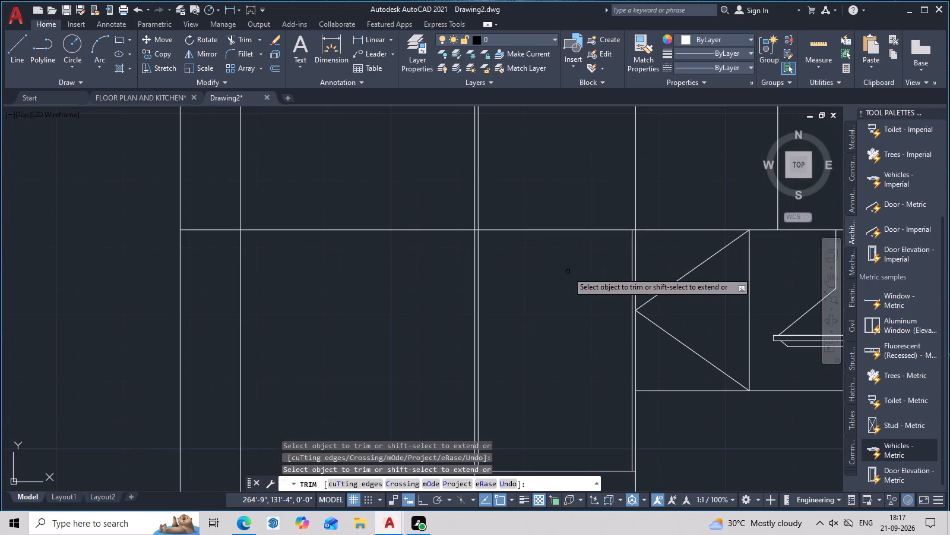
click(478, 203)
middle_drag(543, 287, 553, 172)
scroll(557, 197, down, 1)
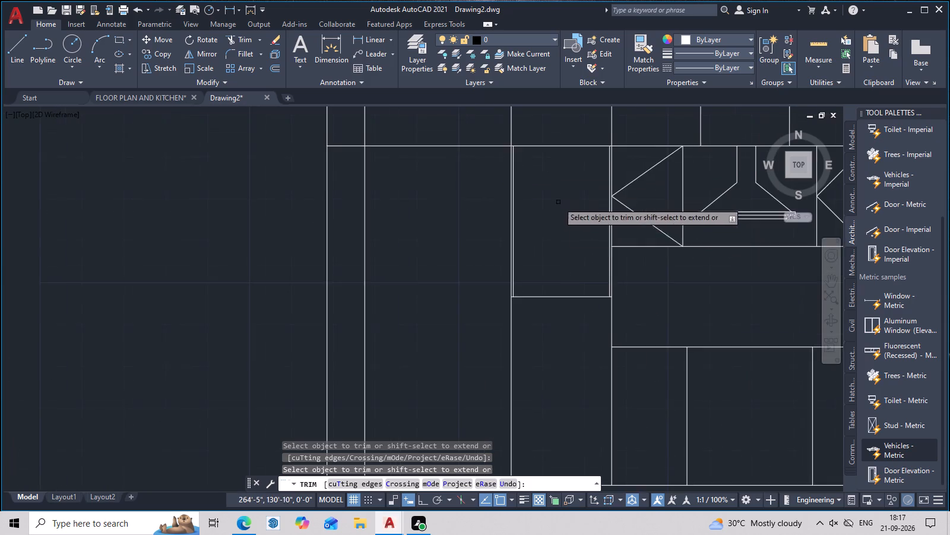
middle_drag(568, 232, 567, 272)
scroll(566, 276, up, 1)
middle_click(568, 277)
middle_drag(569, 273, 568, 304)
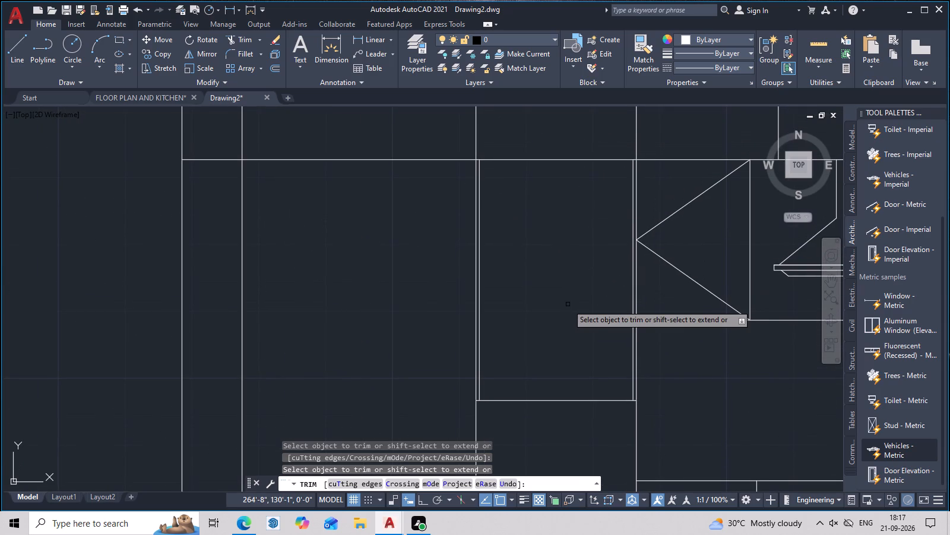
key(Escape)
Draw a vertical centre line through the narrow bay's upper compartment, from the divider's midpoint up to the top cabinet row.
middle_drag(569, 301, 568, 317)
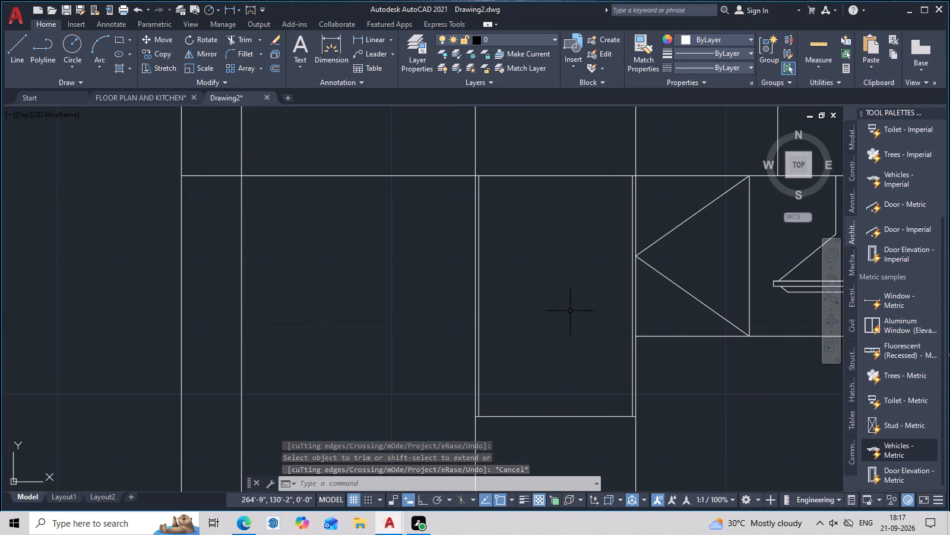
text(L)
key(space)
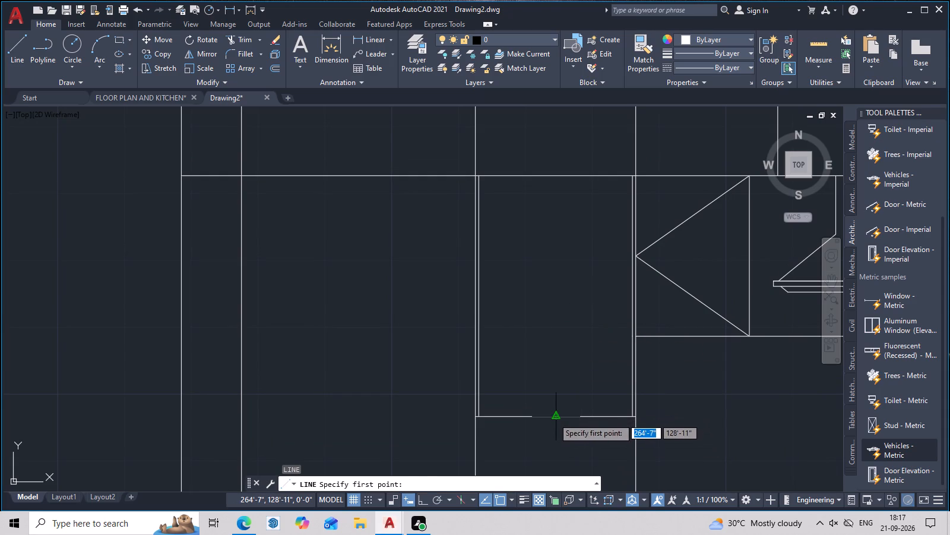
click(553, 418)
click(553, 175)
key(Escape)
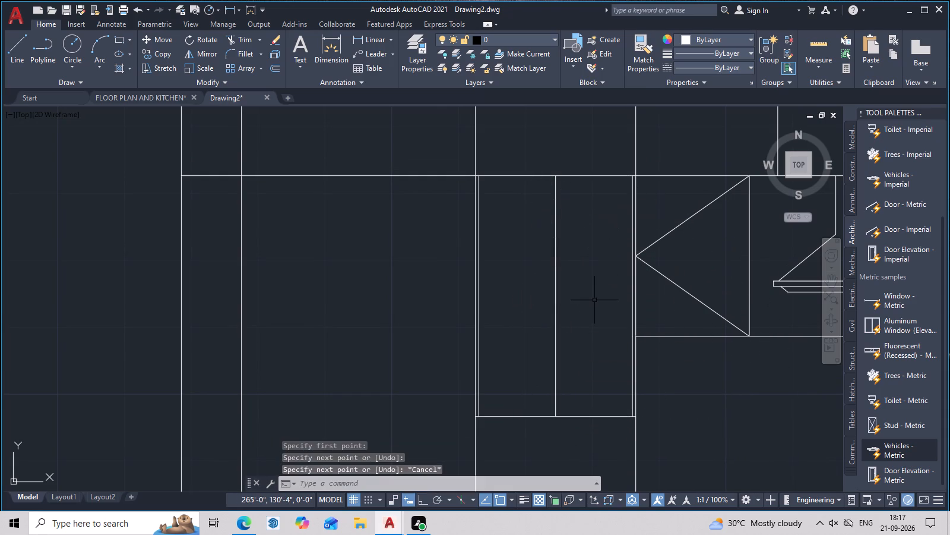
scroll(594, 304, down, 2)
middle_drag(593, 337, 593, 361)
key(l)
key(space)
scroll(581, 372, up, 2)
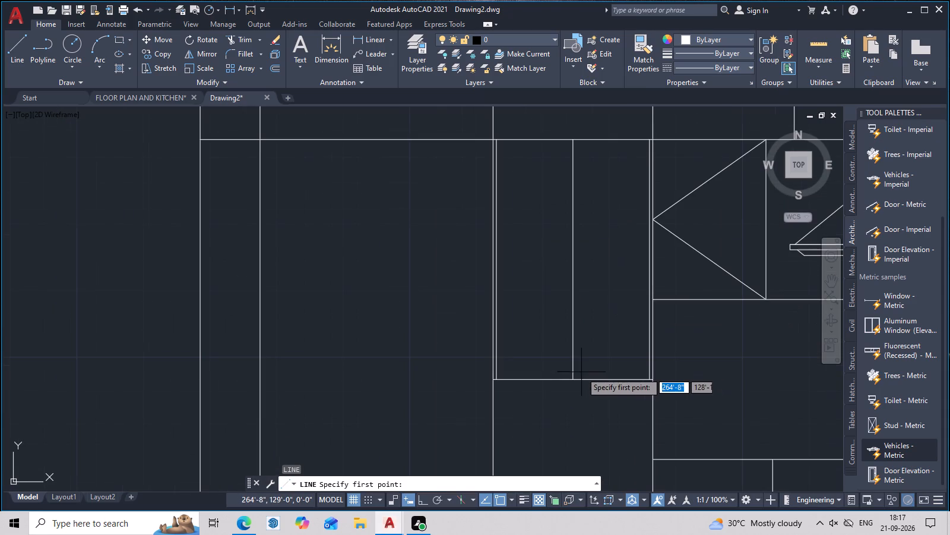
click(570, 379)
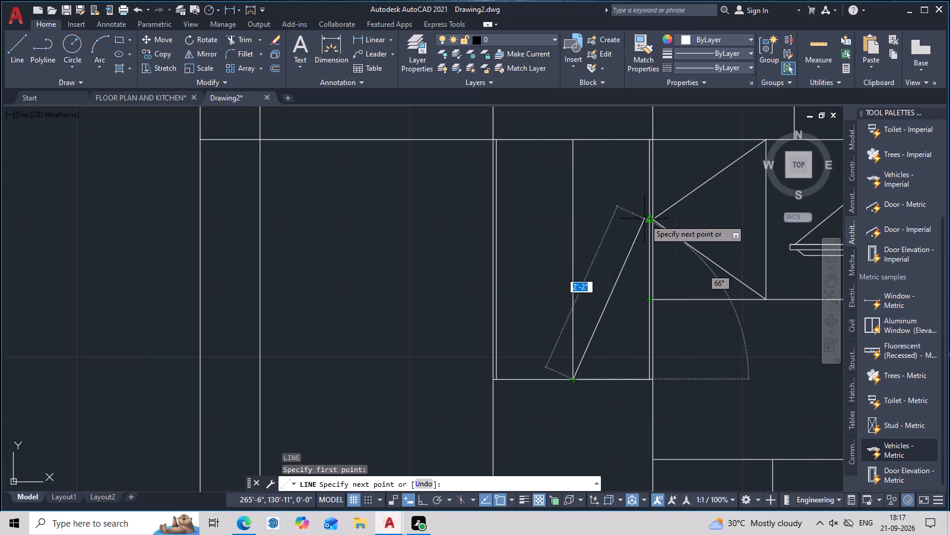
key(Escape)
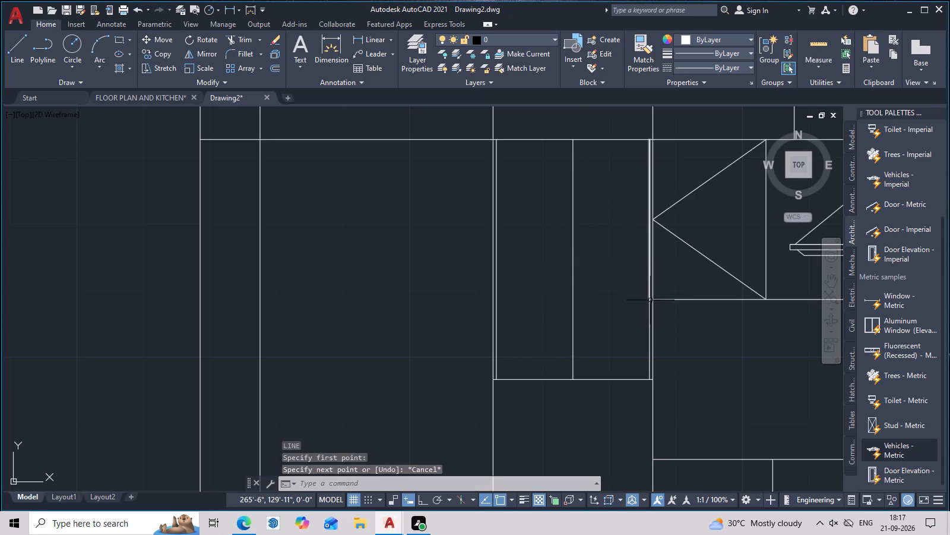
Erase the upper segment of the hood-side inner line and extend the lower segment up to the top cabinet row line.
click(649, 269)
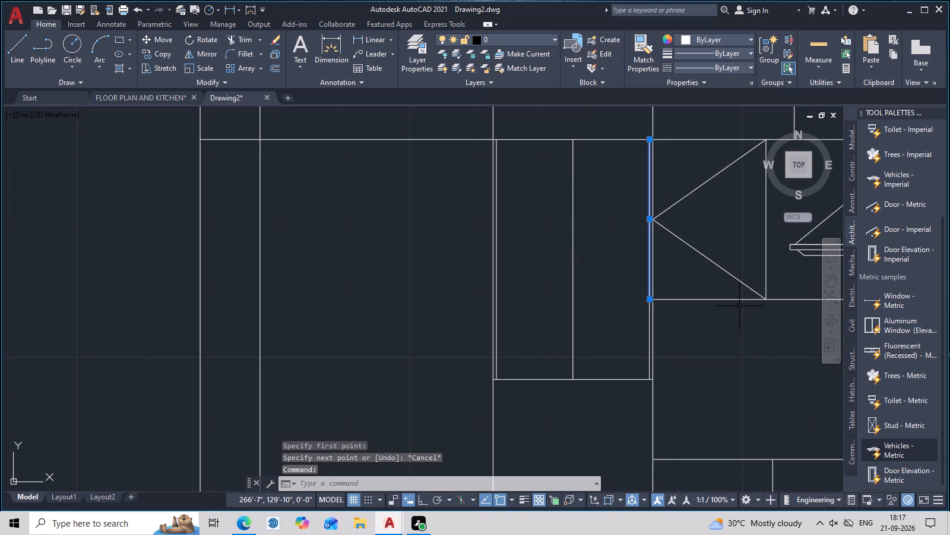
key(Delete)
key(Escape)
key(e)
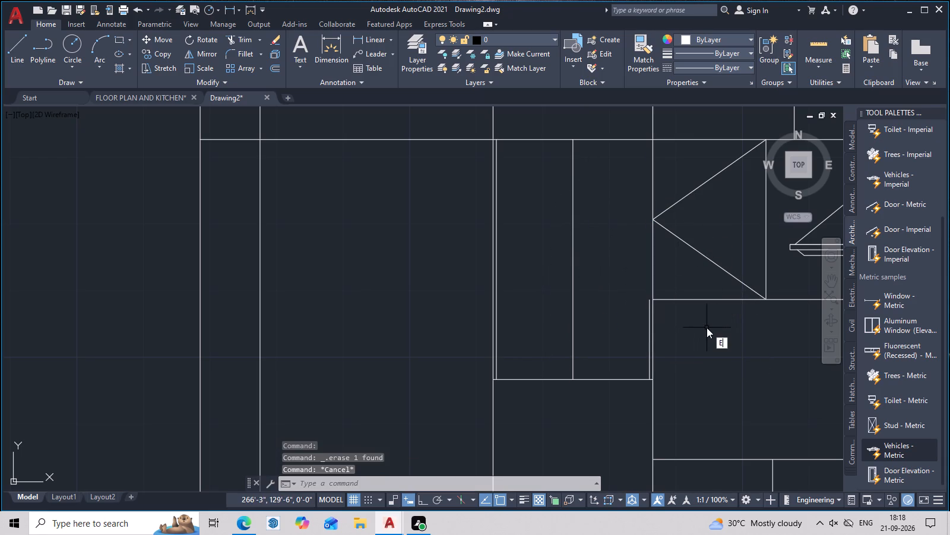
key(x)
key(space)
click(650, 329)
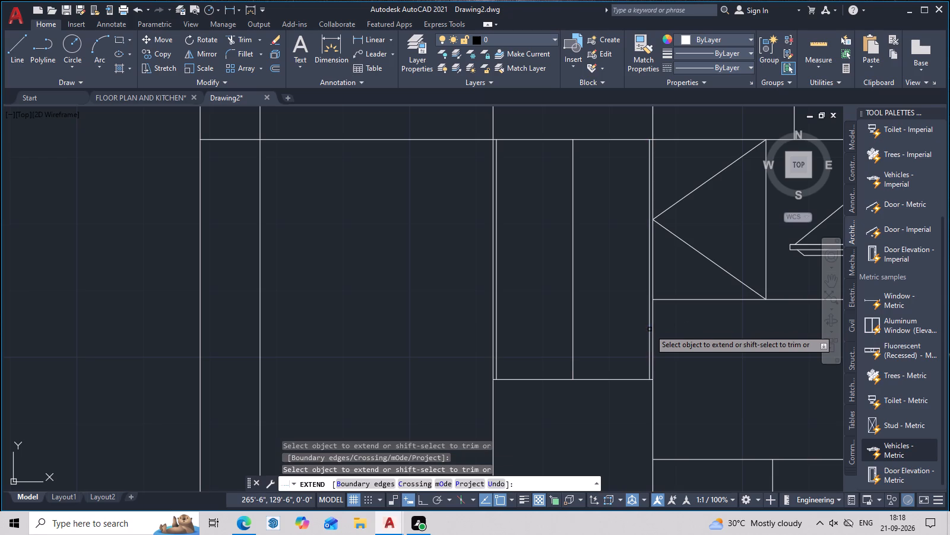
key(Escape)
Draw door-opening diagonals from the centre line's bottom to the hood-side inner line's midpoint and back to the centre line's top.
text(L)
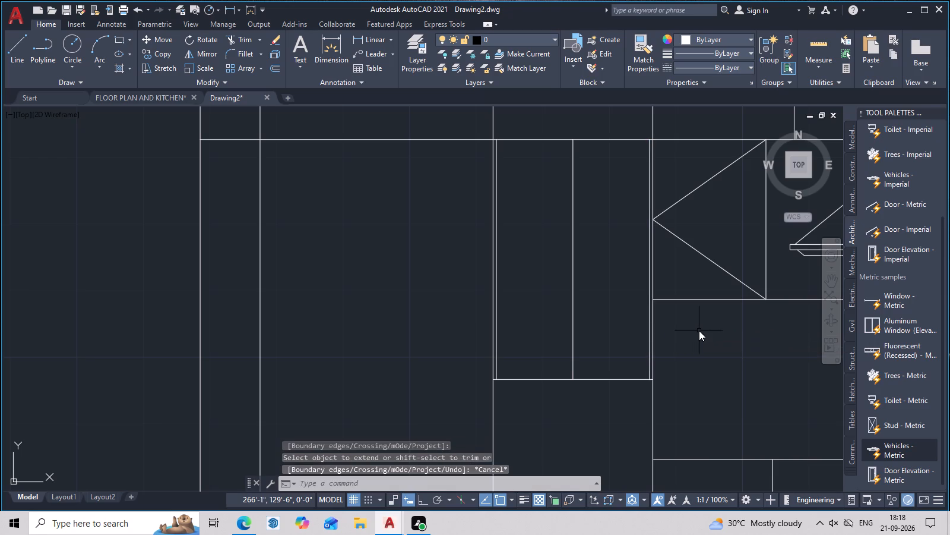
key(space)
click(575, 378)
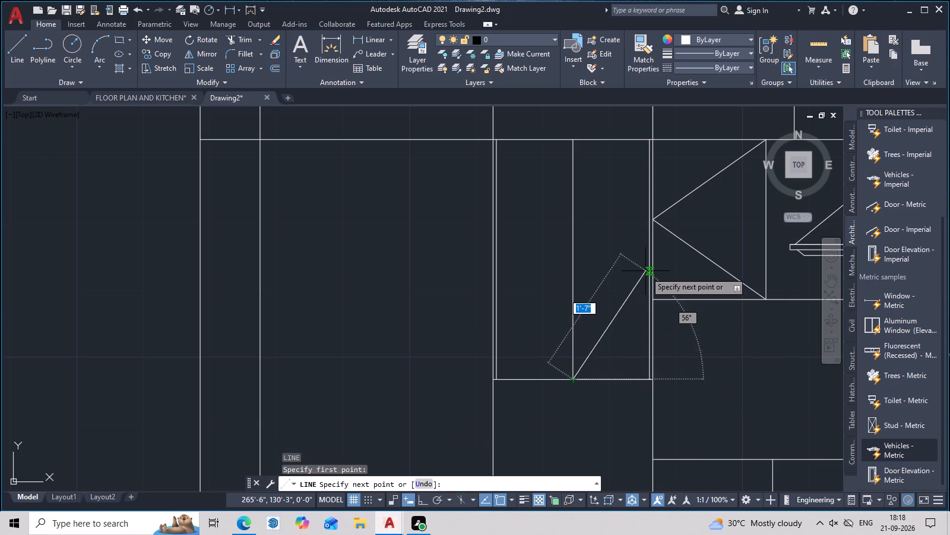
click(648, 260)
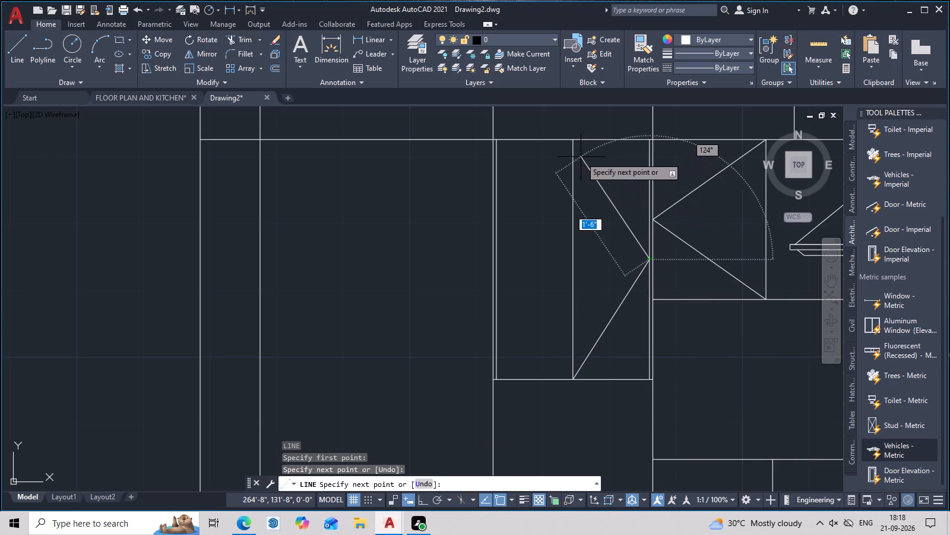
click(575, 141)
key(Escape)
Mirror the two door-opening diagonals about the narrow bay's centre line, keeping the source lines.
drag(621, 199, 620, 221)
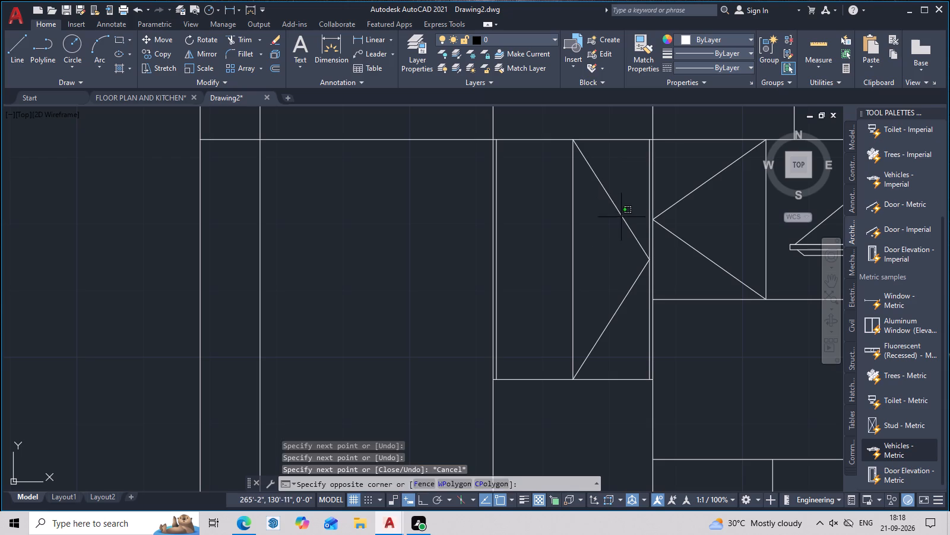
drag(620, 221, 617, 330)
click(619, 332)
text(MI)
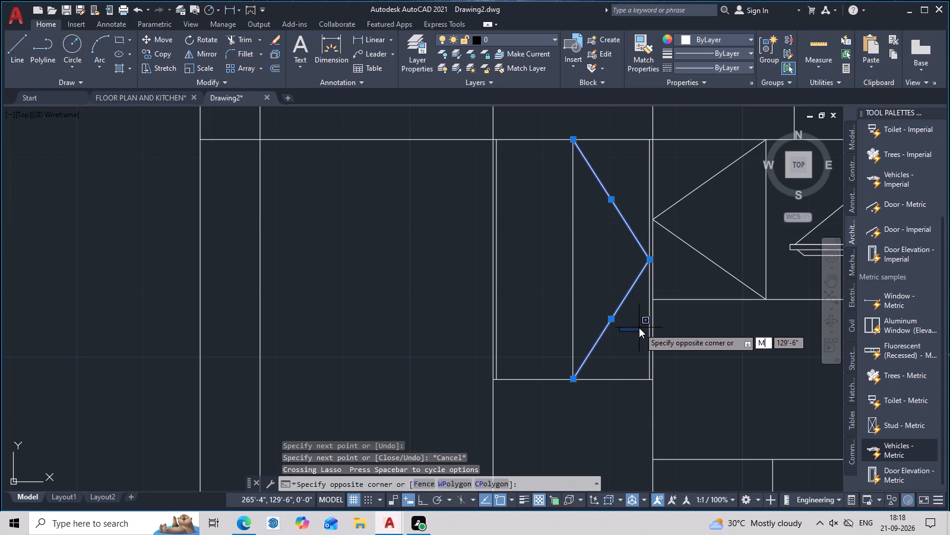
key(space)
click(571, 383)
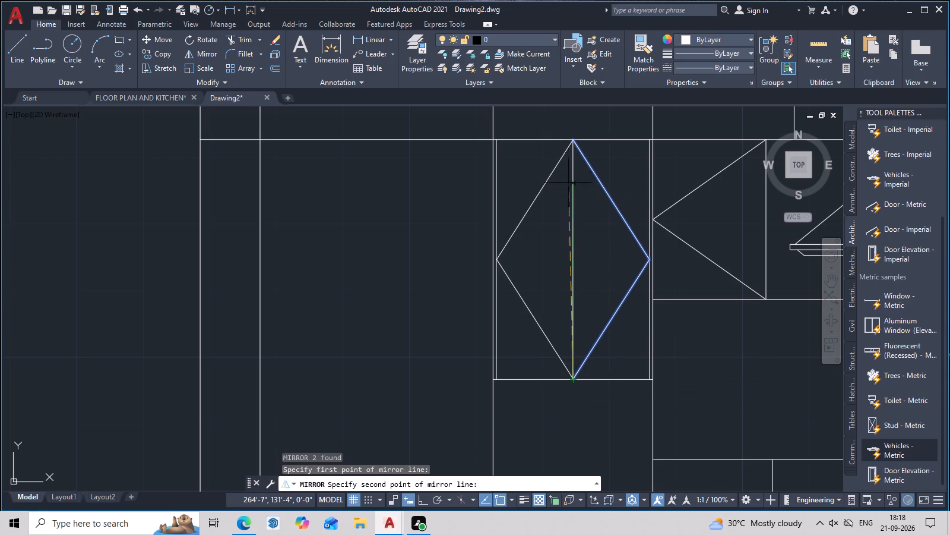
click(571, 137)
scroll(576, 254, down, 2)
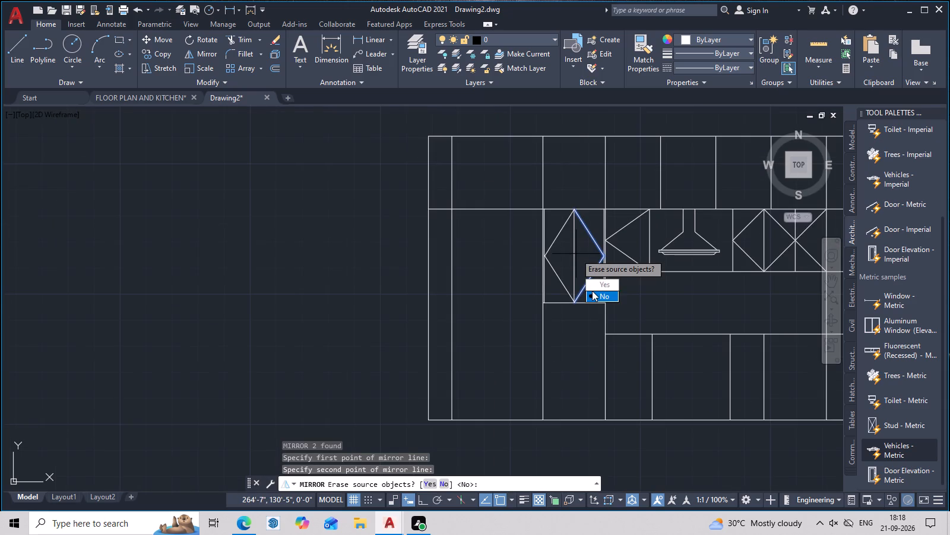
drag(592, 292, 571, 137)
Offset the narrow bay's horizontal divider below the diamond-marked doors 1'1" downward.
middle_drag(574, 136, 568, 83)
scroll(577, 147, up, 1)
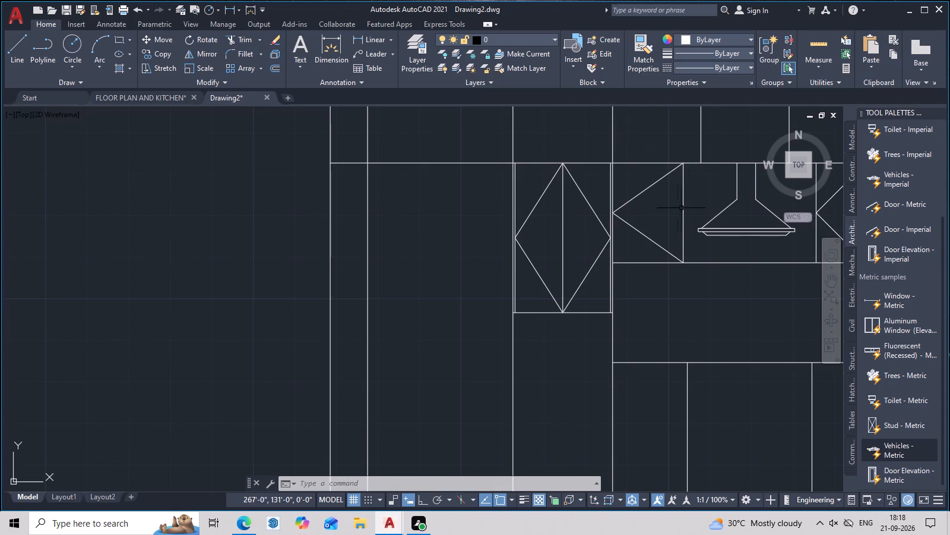
middle_drag(678, 207, 681, 184)
middle_drag(662, 188, 662, 133)
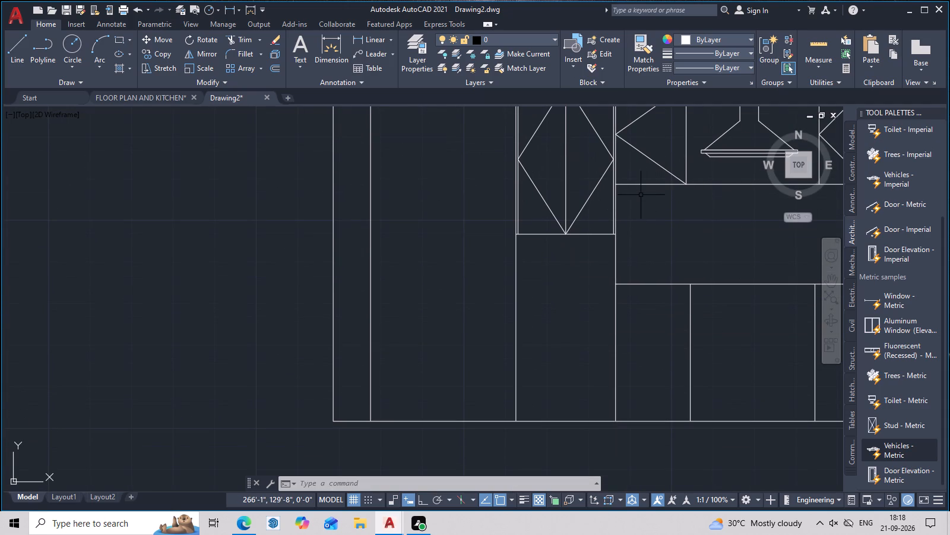
text(O)
key(space)
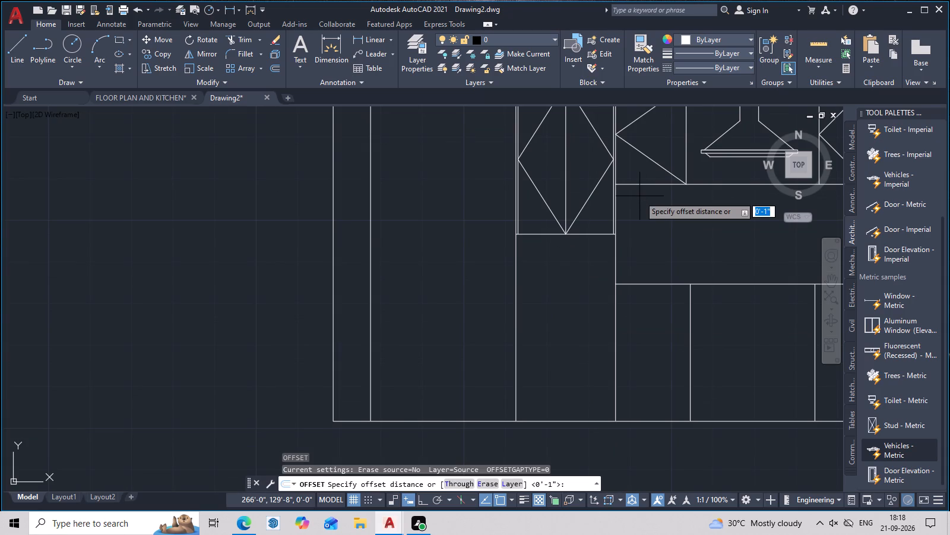
text(1'1")
key(space)
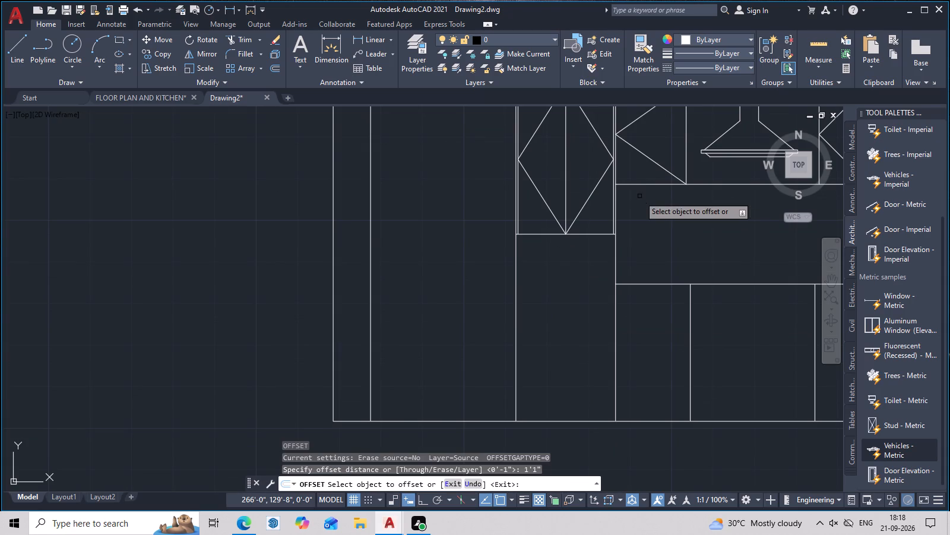
click(590, 236)
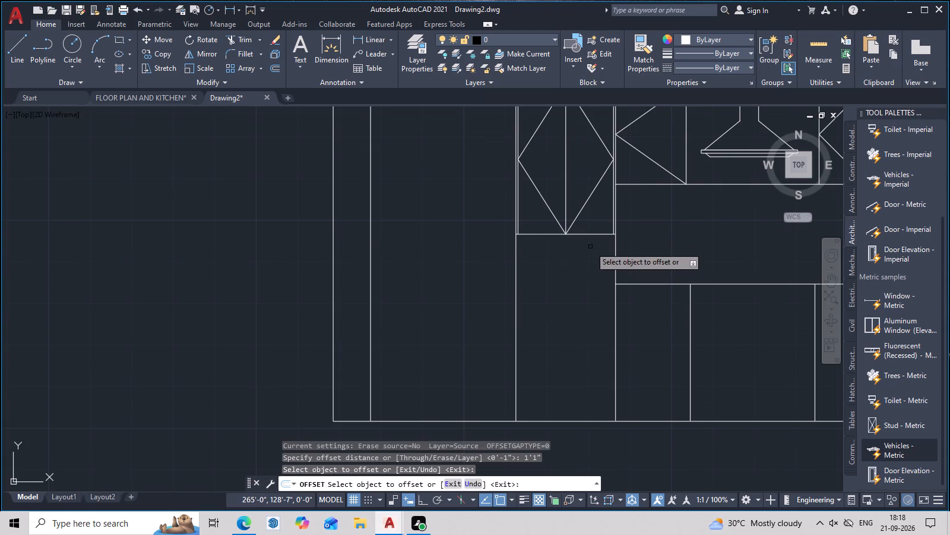
click(593, 234)
click(593, 276)
Offset the narrow bay's new horizontal line 7" downward to add another divider.
middle_drag(603, 289, 604, 256)
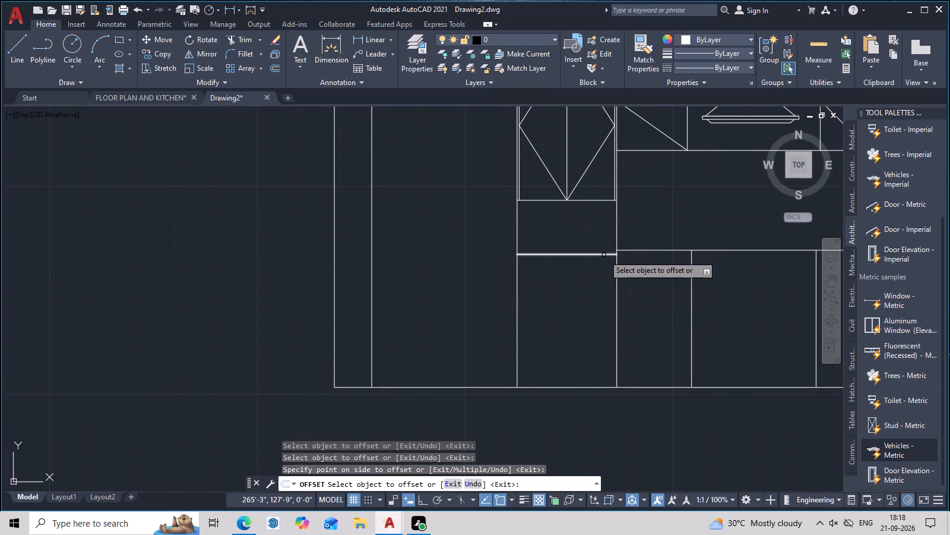
text(O)
key(space)
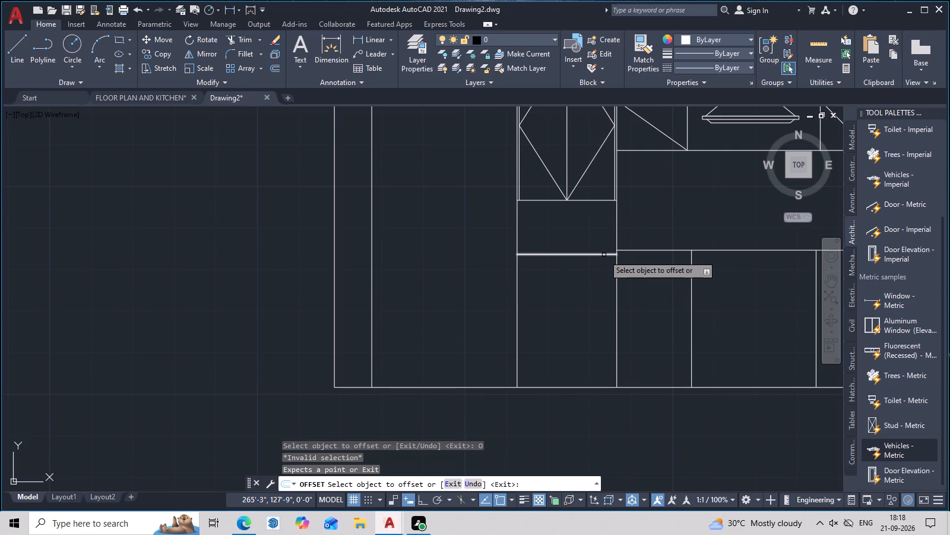
key(Escape)
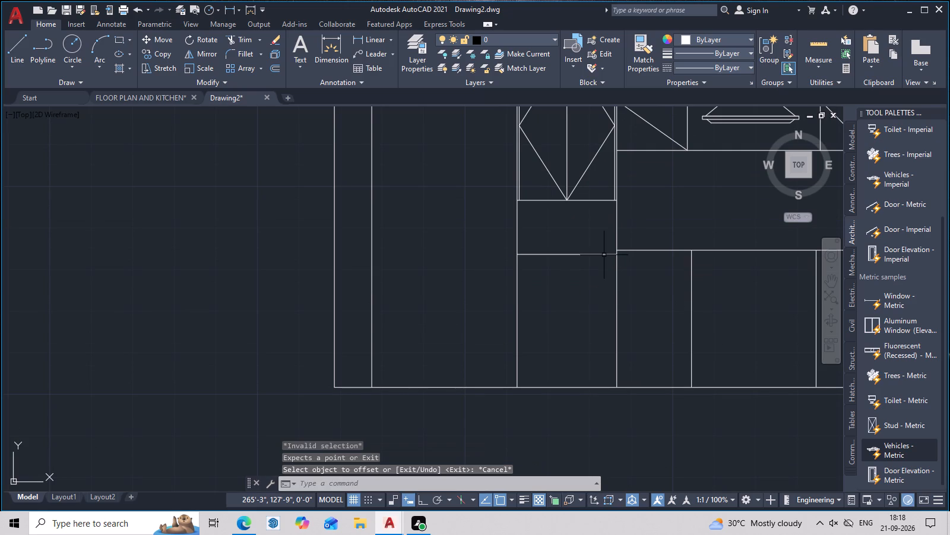
text(O)
key(space)
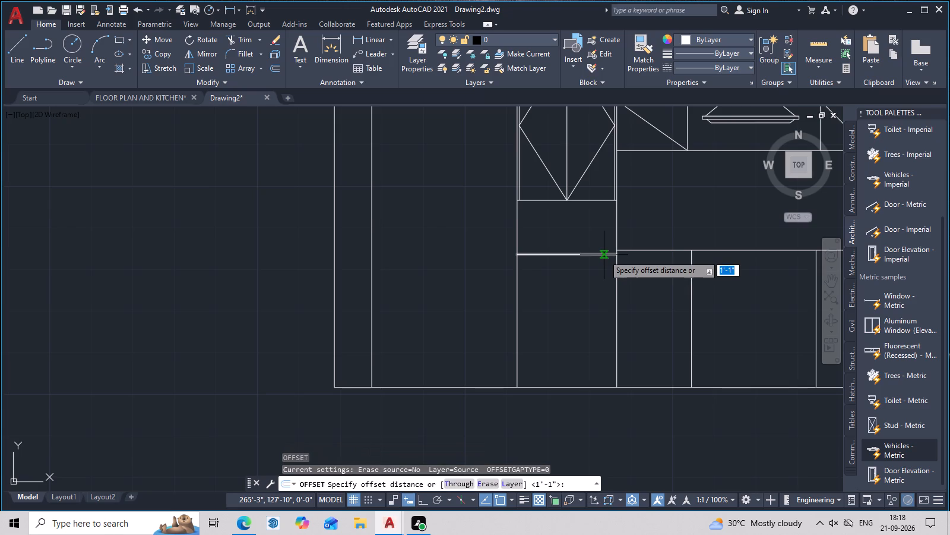
key(7)
key(space)
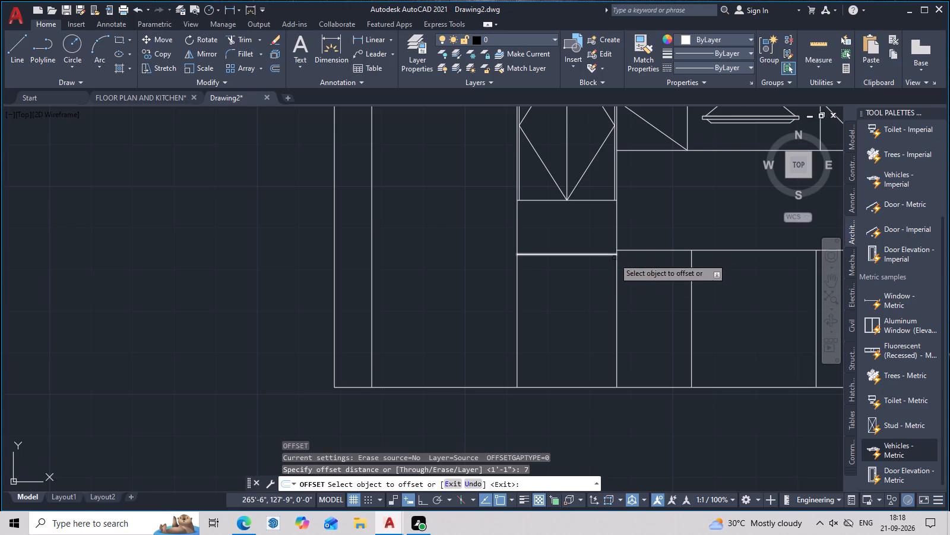
click(567, 253)
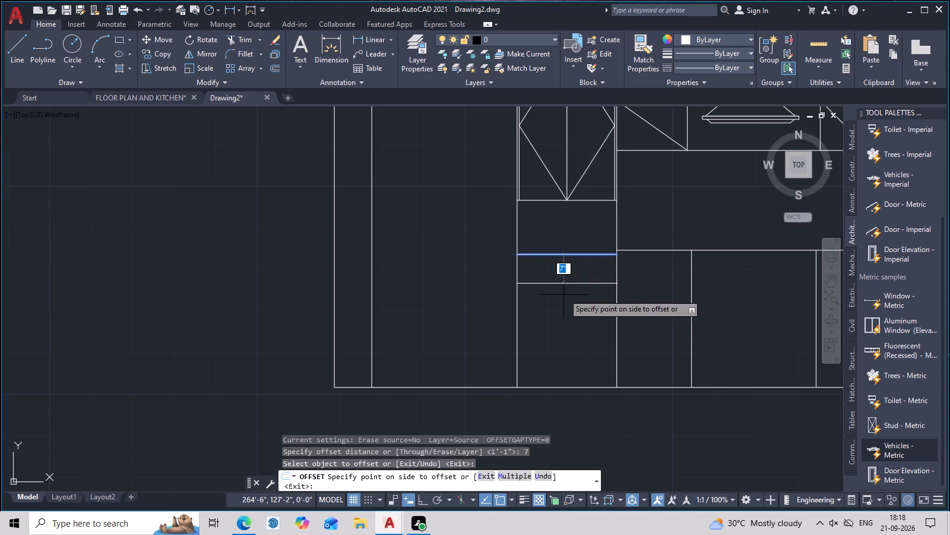
click(562, 310)
key(space)
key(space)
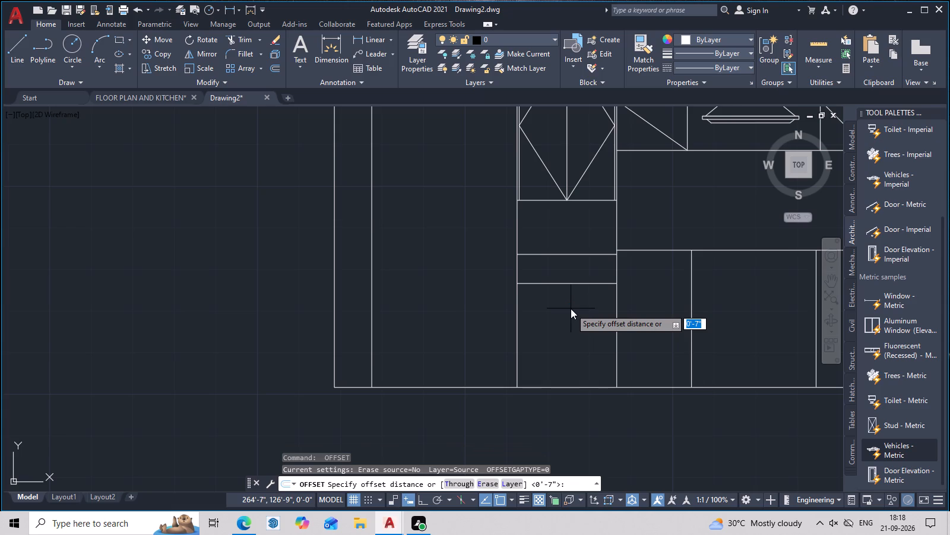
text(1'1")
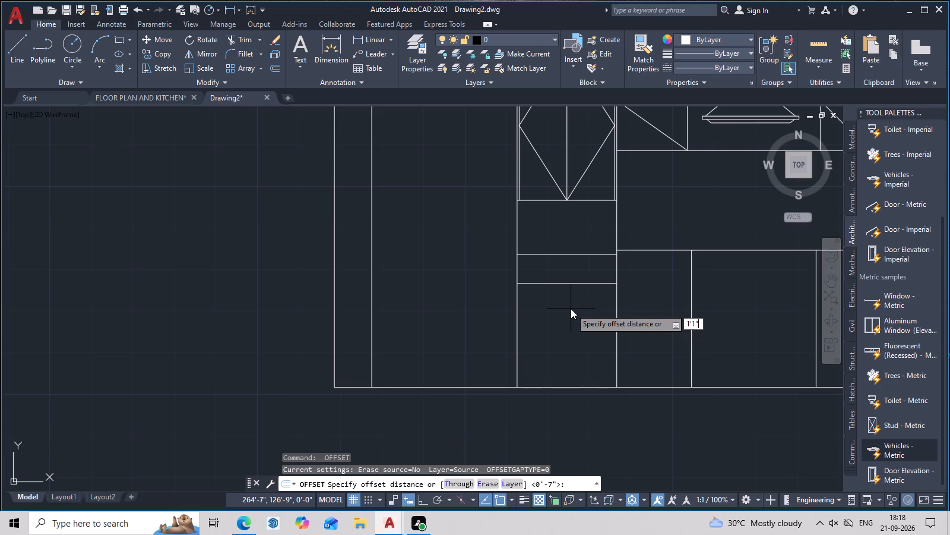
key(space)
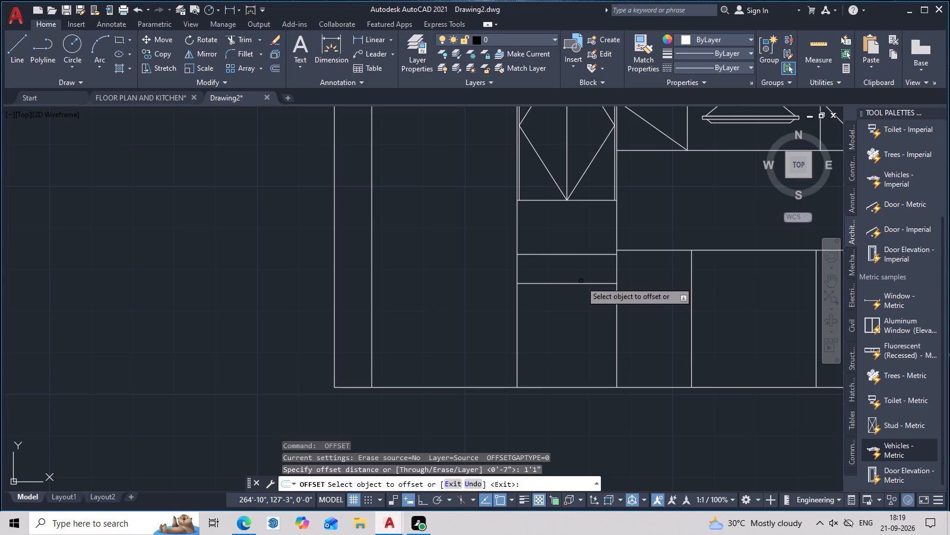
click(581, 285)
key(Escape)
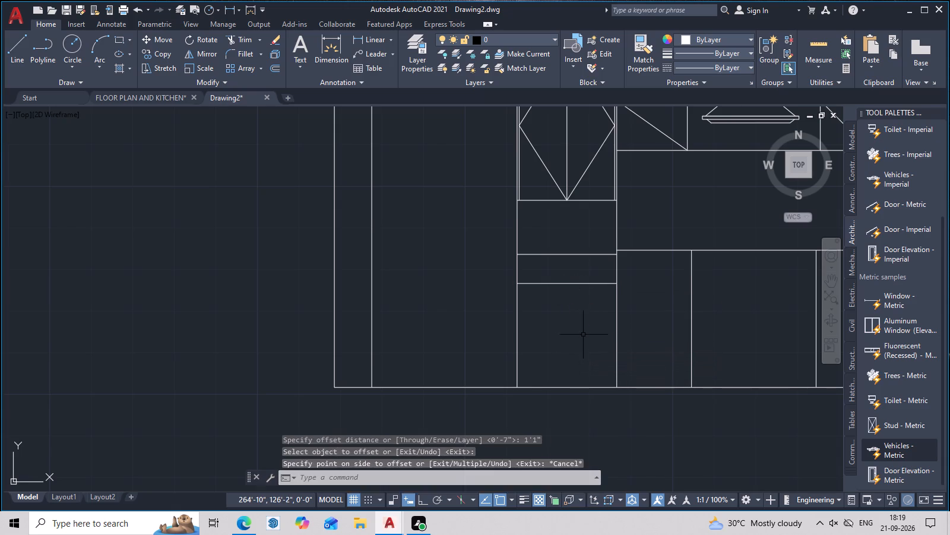
Offset the narrow bay's lowest divider 1'11" downward to add a line just above the base line.
text(O)
key(space)
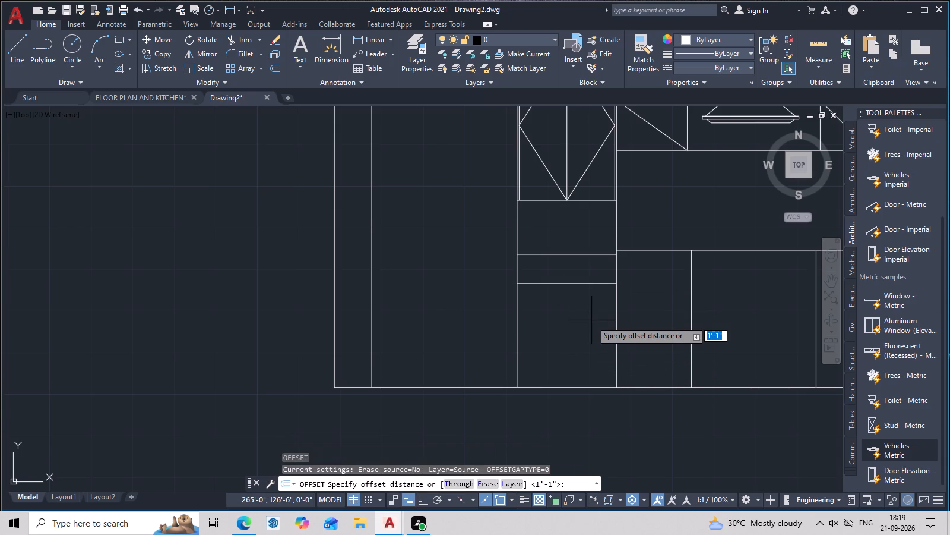
text(1'11)
key(shift+quotedbl)
key(space)
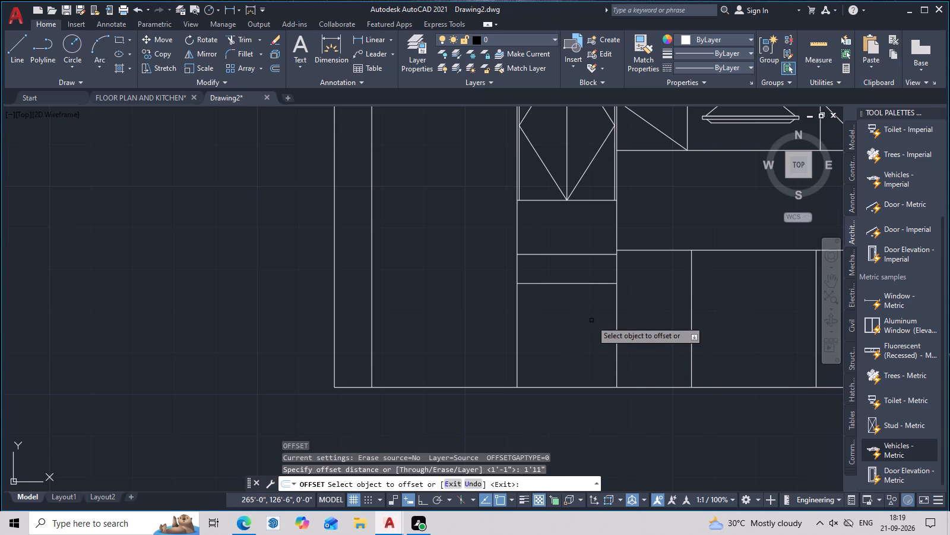
click(582, 283)
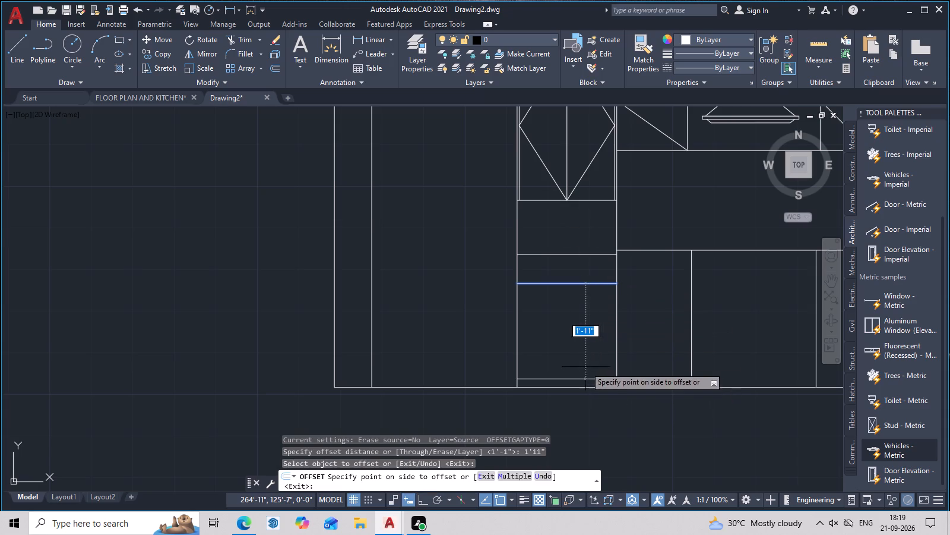
click(585, 366)
Measure the gap between the narrow bay's lowest line and the elevation's base line.
middle_drag(588, 373, 586, 326)
click(821, 40)
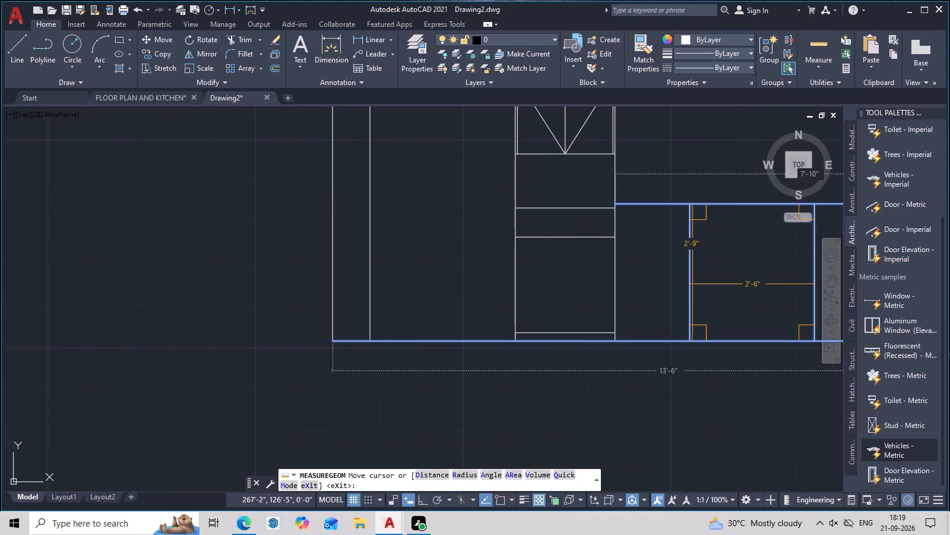
scroll(605, 338, up, 3)
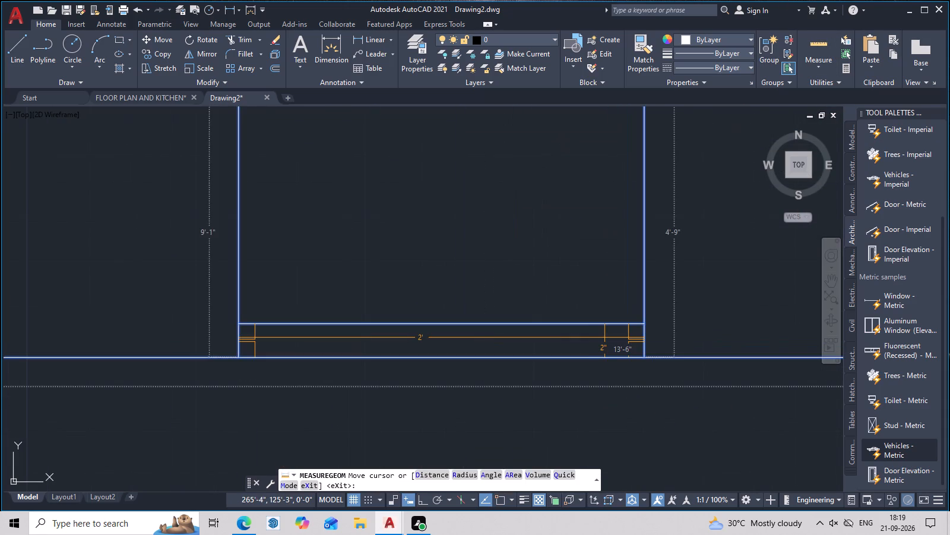
scroll(611, 336, up, 3)
scroll(634, 332, down, 3)
middle_drag(676, 331, 727, 324)
key(Escape)
Erase the base line running along the full bottom of the second kitchen elevation.
scroll(666, 327, down, 5)
middle_drag(681, 330, 470, 323)
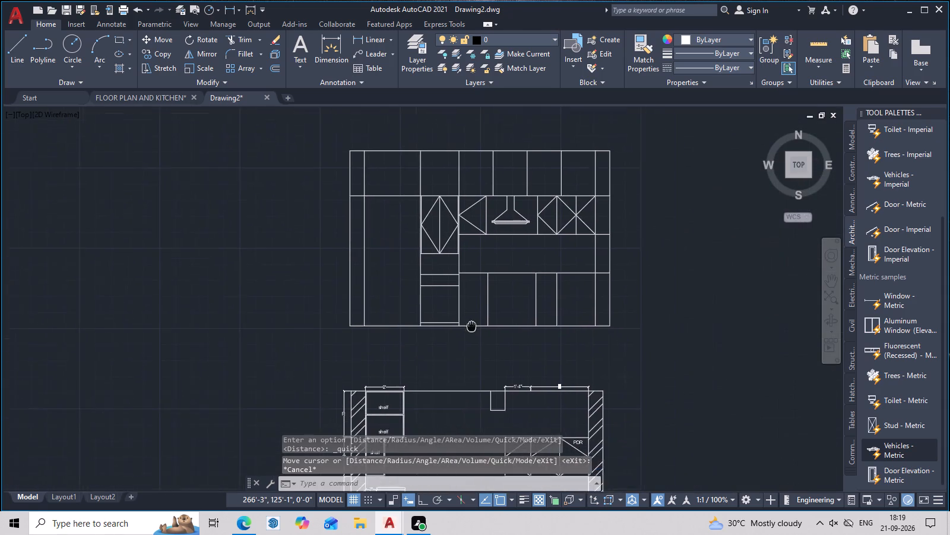
middle_drag(470, 323, 467, 310)
scroll(492, 317, up, 2)
click(506, 297)
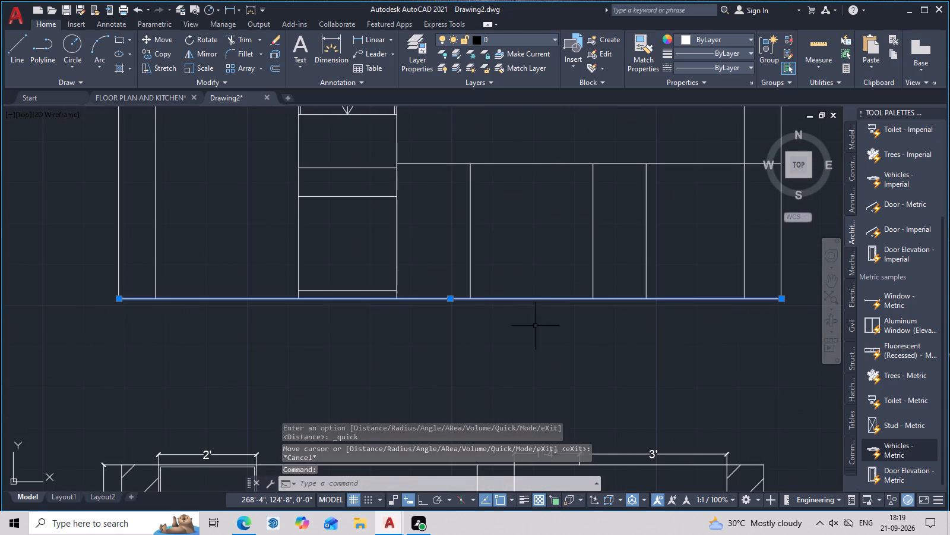
key(Delete)
key(Escape)
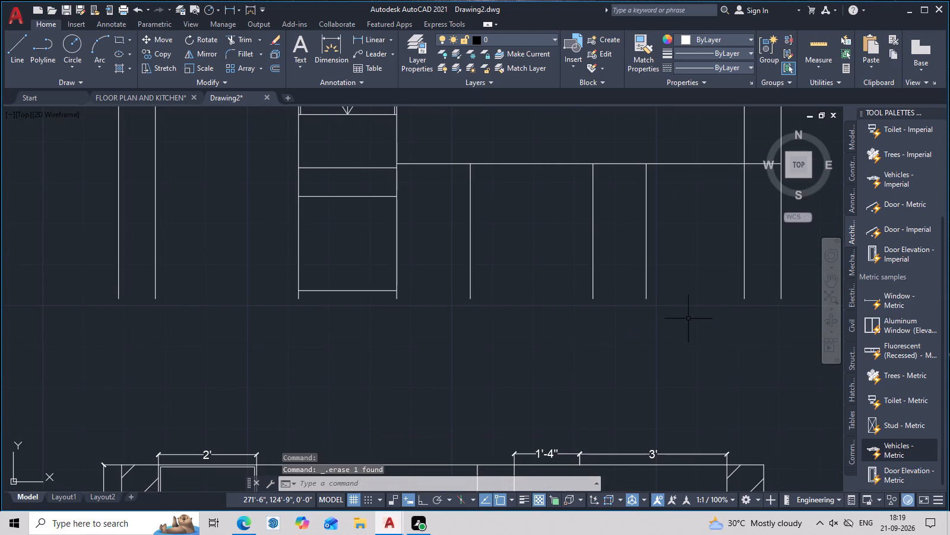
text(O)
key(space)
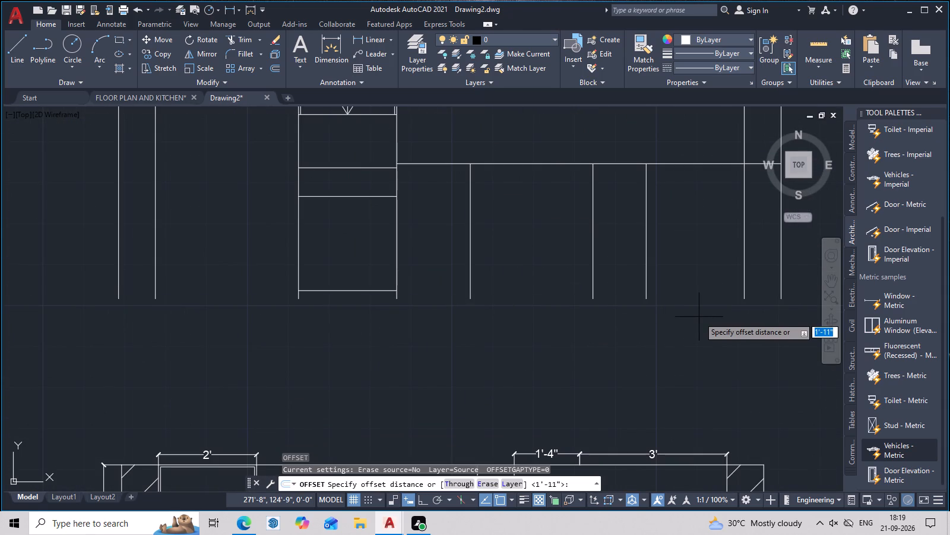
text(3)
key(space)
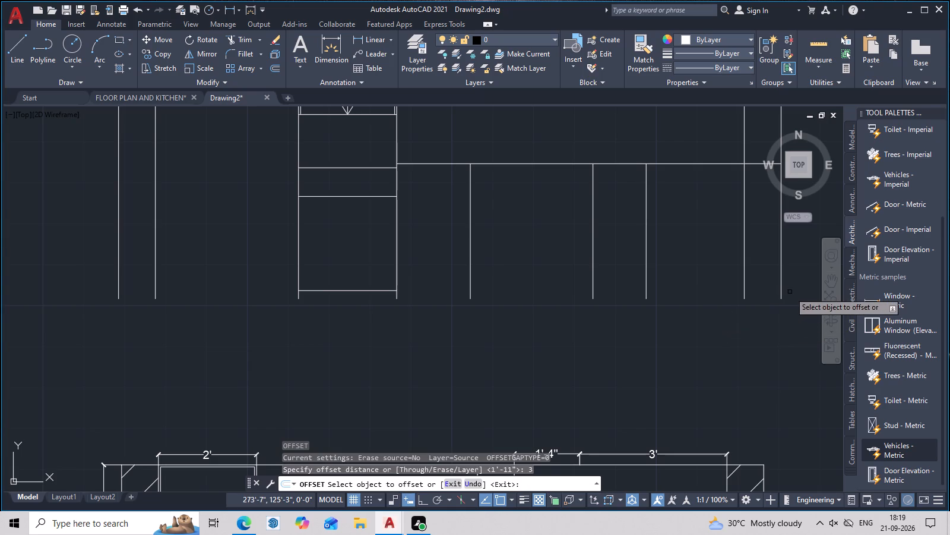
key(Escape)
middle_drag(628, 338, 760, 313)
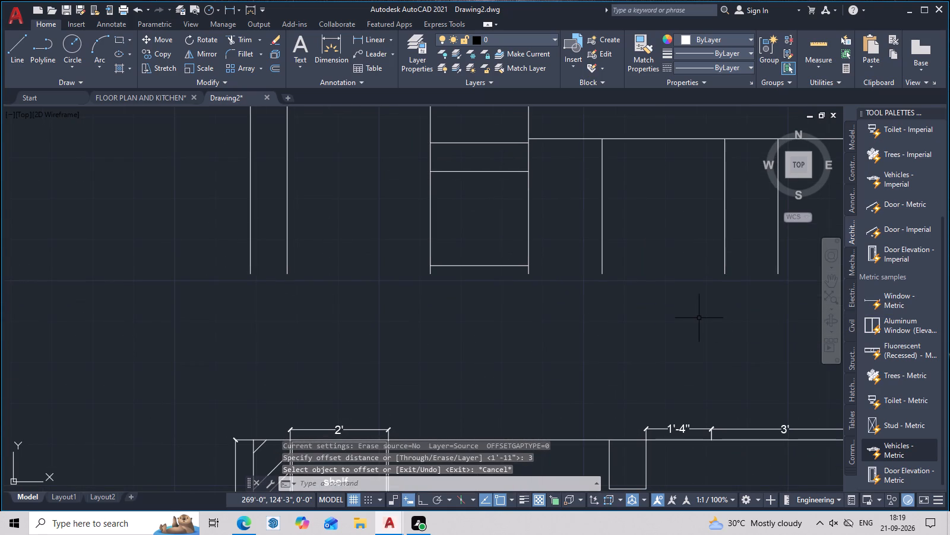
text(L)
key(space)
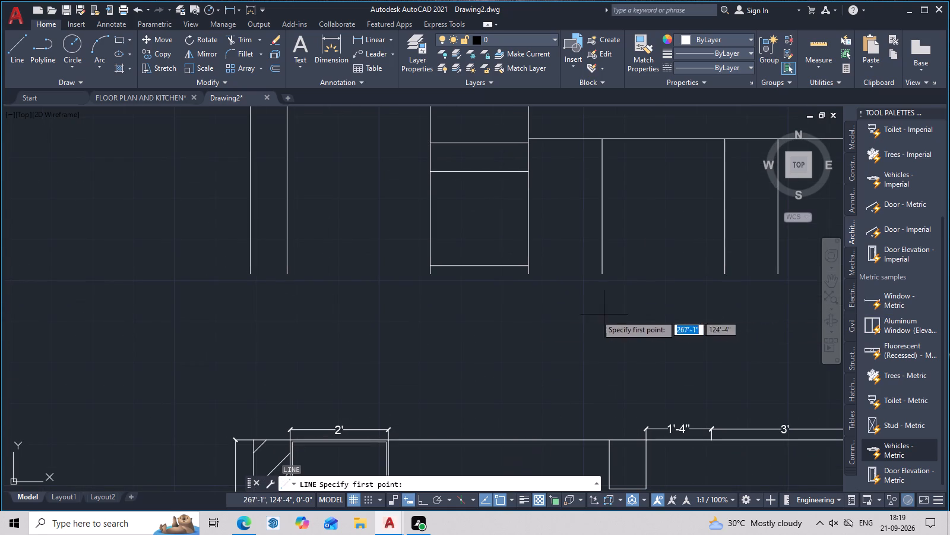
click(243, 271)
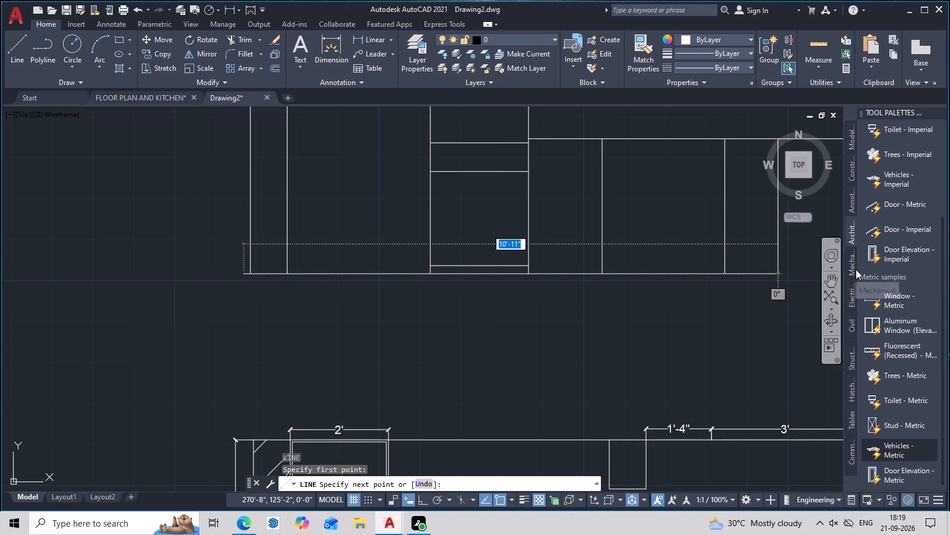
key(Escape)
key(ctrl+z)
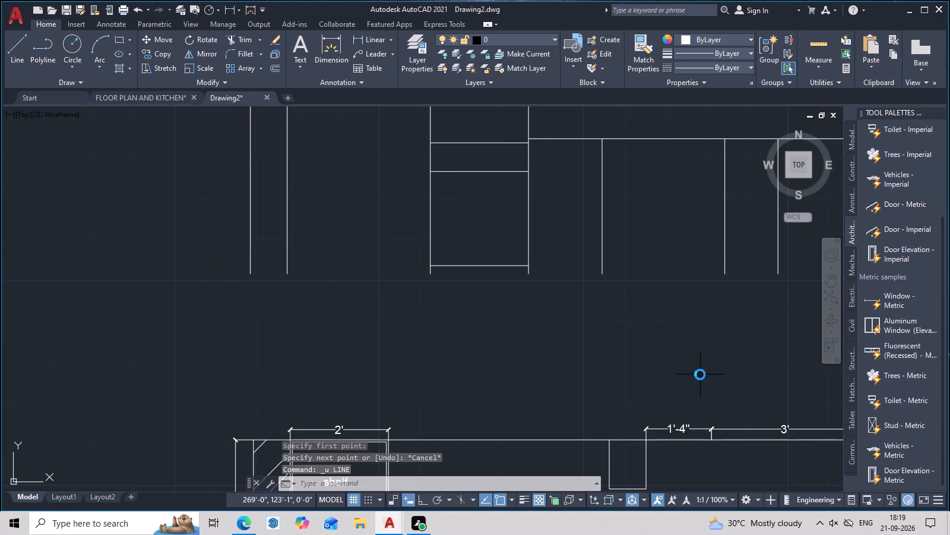
Undo the last offset and erase operations on the kitchen elevation.
key(ctrl+z)
key(ctrl+z)
key(ctrl+z)
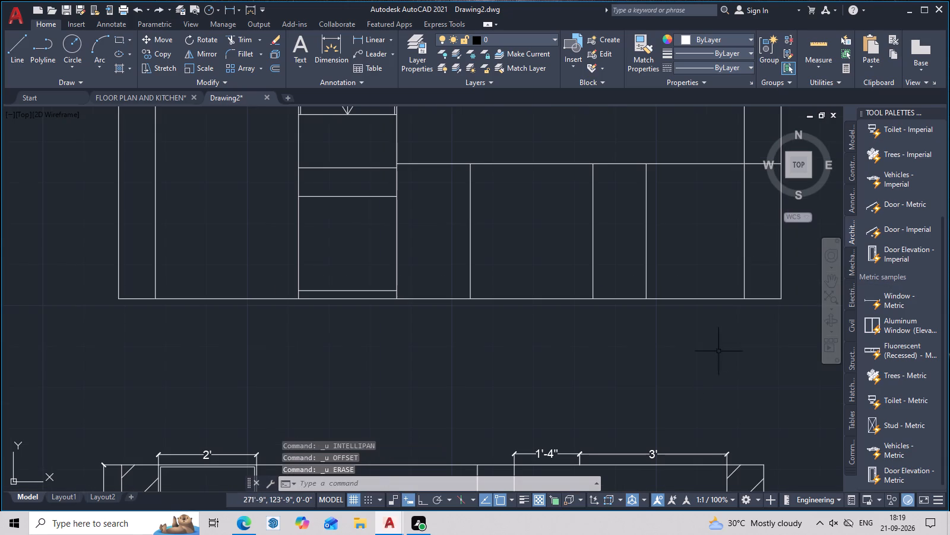
Offset the kitchen elevation's bottom line 1" downward.
key(Escape)
key(o)
key(space)
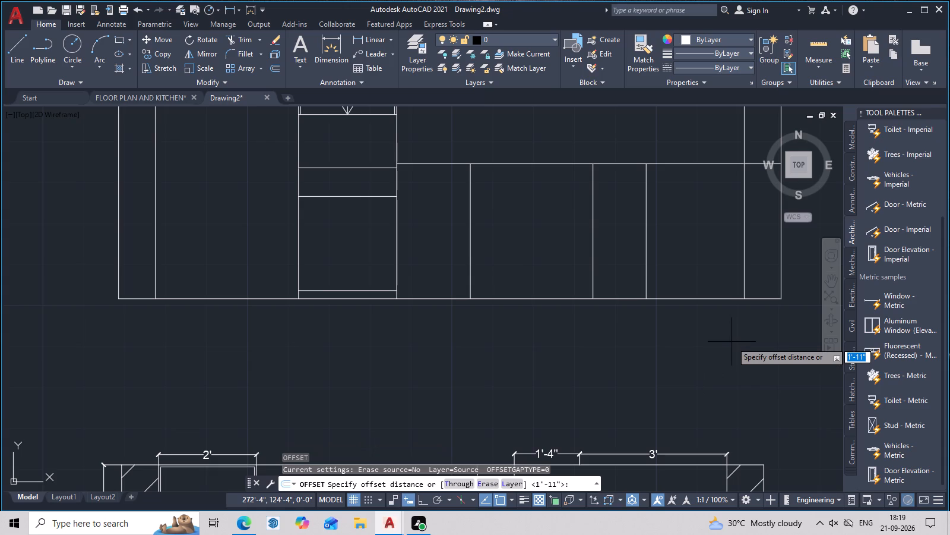
key(1)
key(space)
click(704, 295)
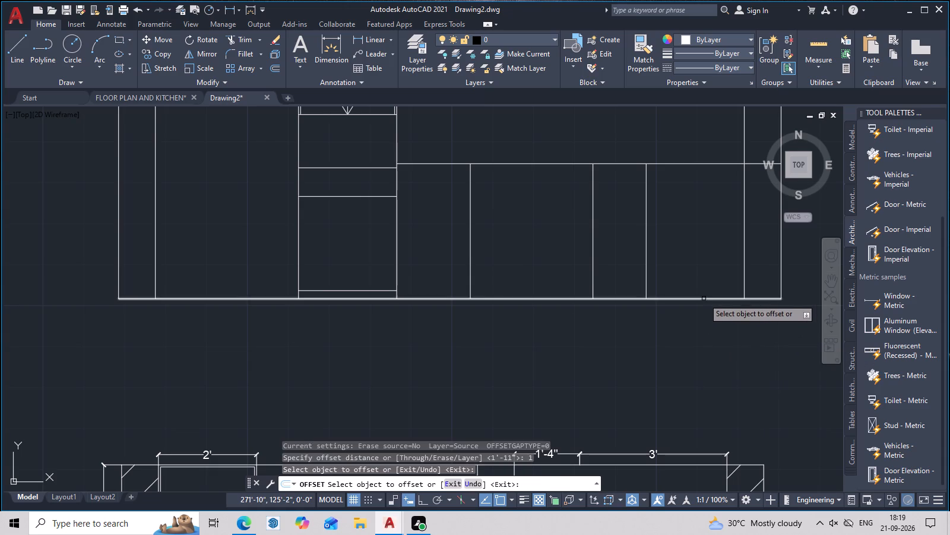
click(704, 298)
click(709, 346)
key(Escape)
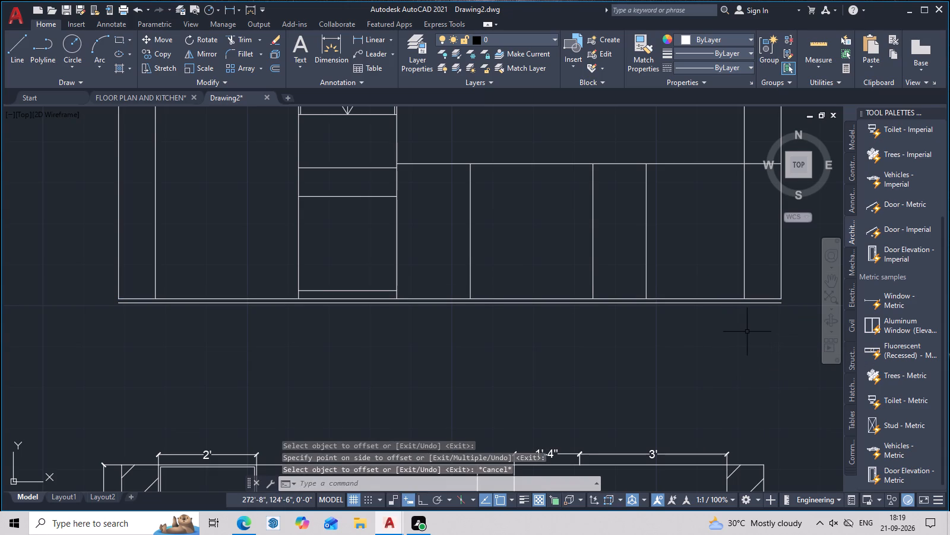
key(w)
key(Escape)
Extend both outer wall lines, the inner wall line beside the tall unit, the tall unit's sides and a base cabinet divider to the offset line.
text(EE)
key(BackSpace)
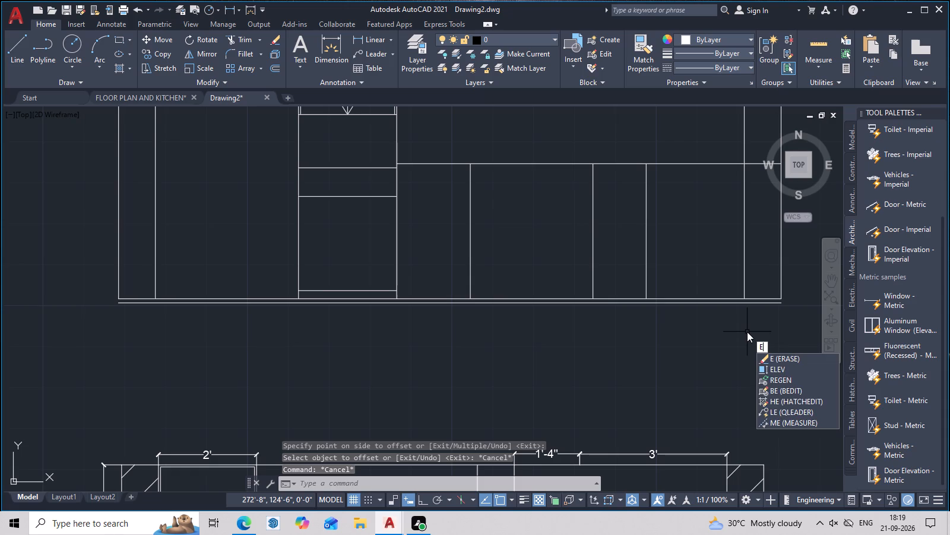
text(X)
key(space)
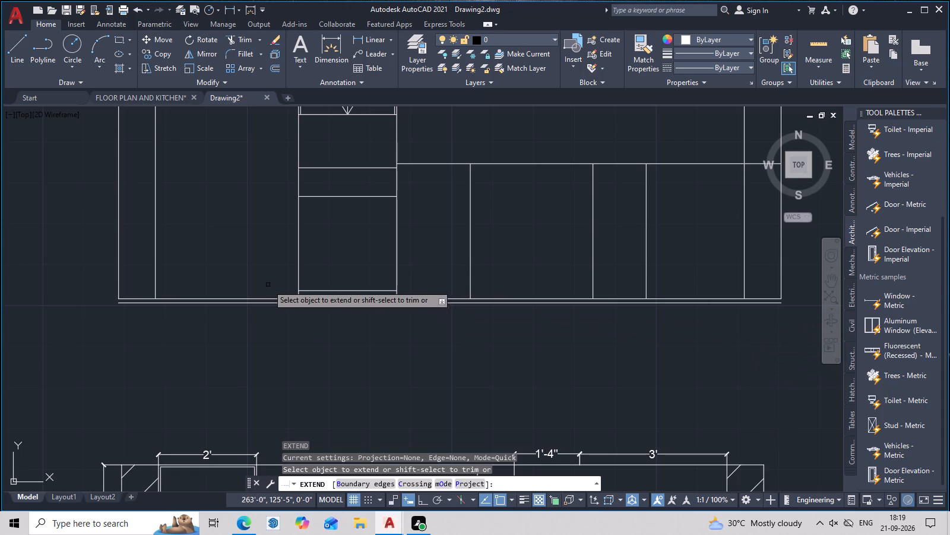
scroll(114, 278, up, 2)
click(126, 273)
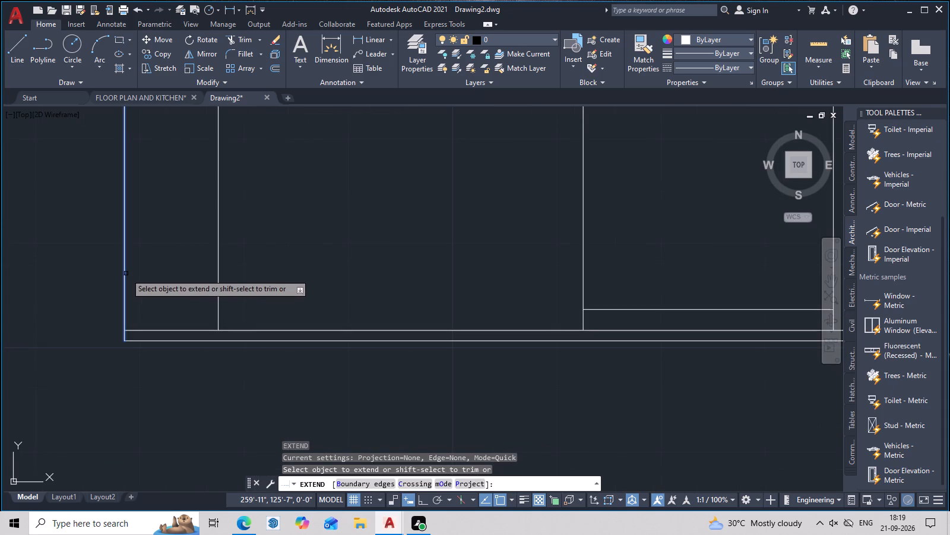
click(217, 284)
scroll(267, 328, down, 2)
middle_drag(348, 378, 294, 402)
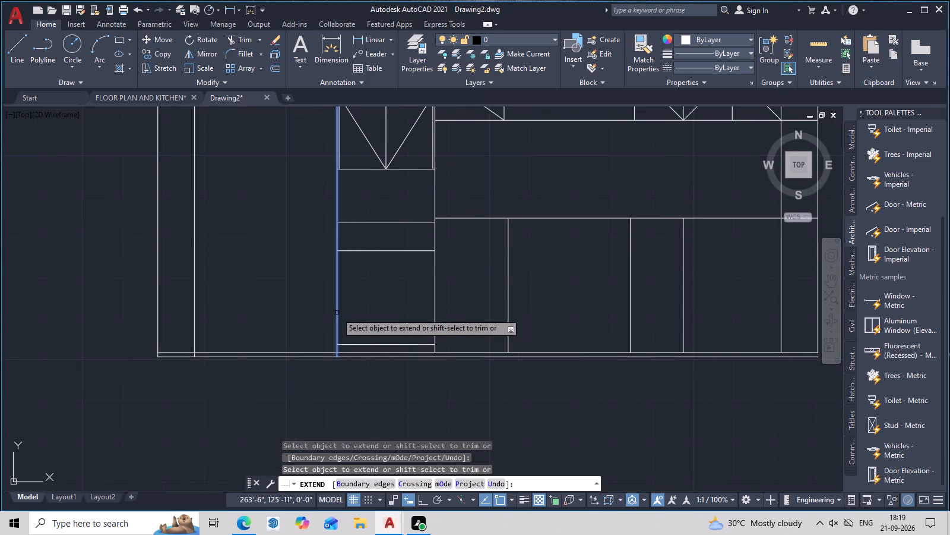
click(337, 313)
click(433, 326)
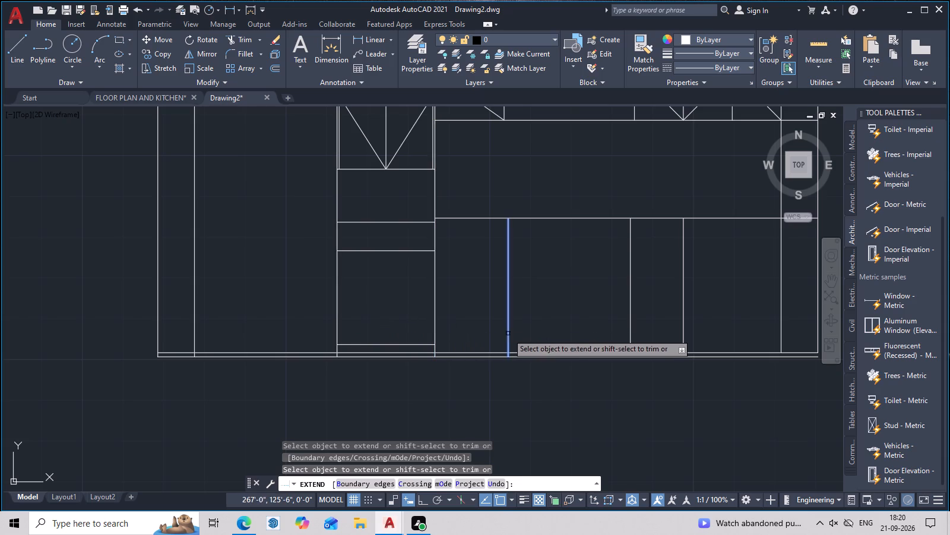
click(511, 333)
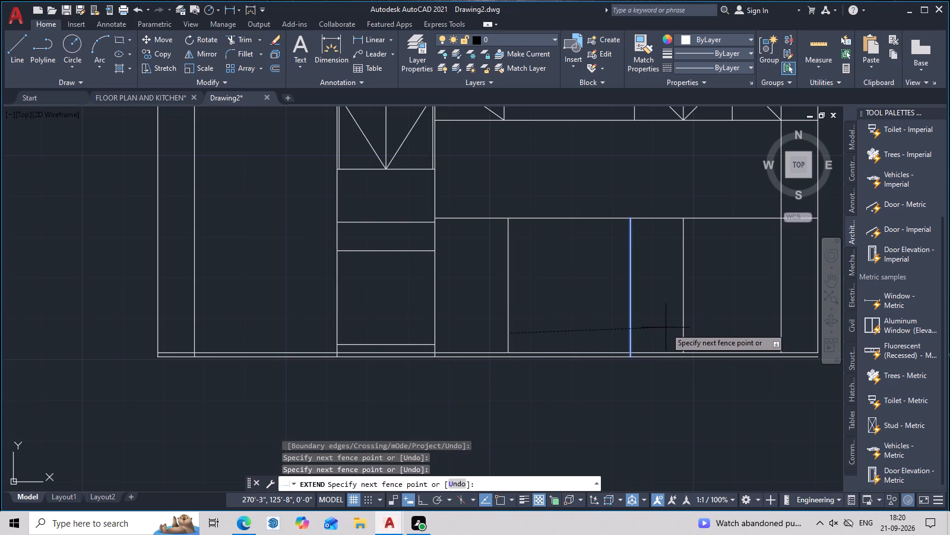
click(634, 336)
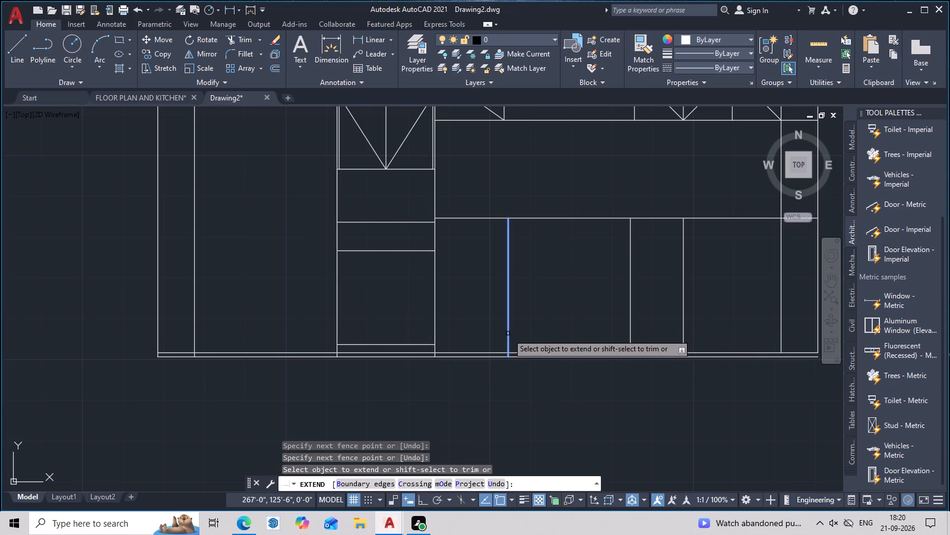
middle_drag(738, 365, 571, 366)
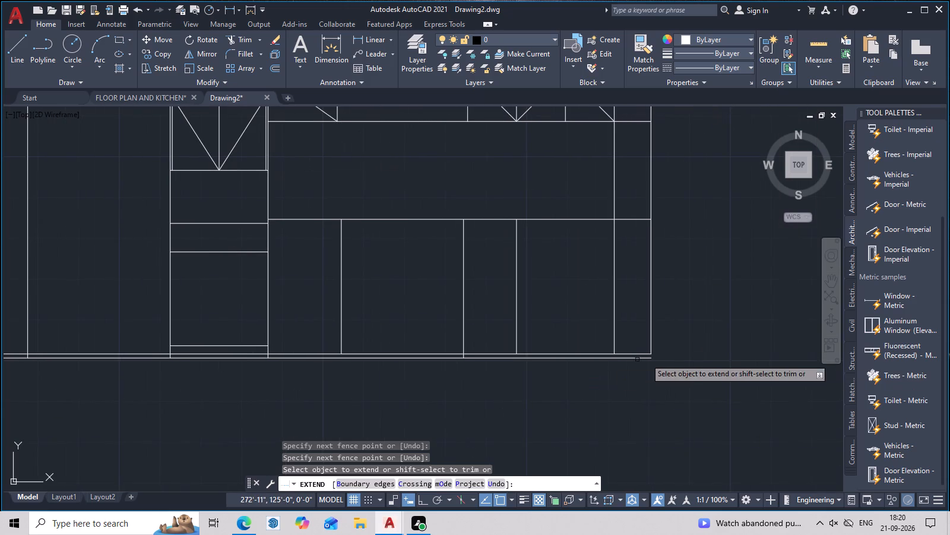
click(651, 337)
middle_drag(686, 362, 738, 357)
key(Escape)
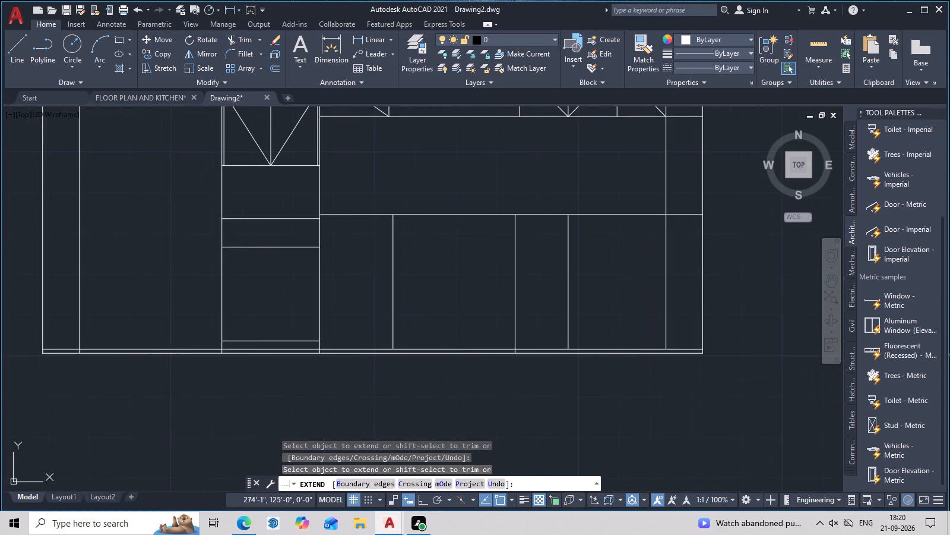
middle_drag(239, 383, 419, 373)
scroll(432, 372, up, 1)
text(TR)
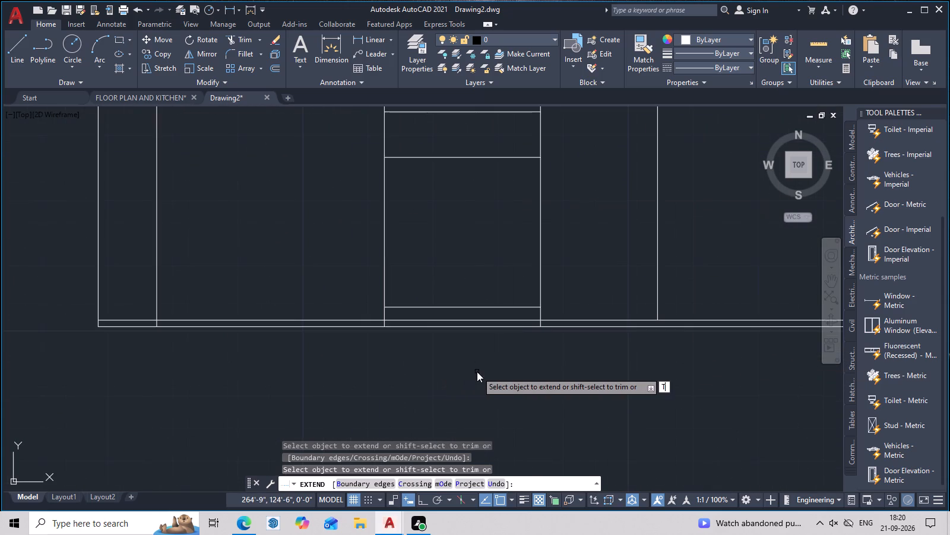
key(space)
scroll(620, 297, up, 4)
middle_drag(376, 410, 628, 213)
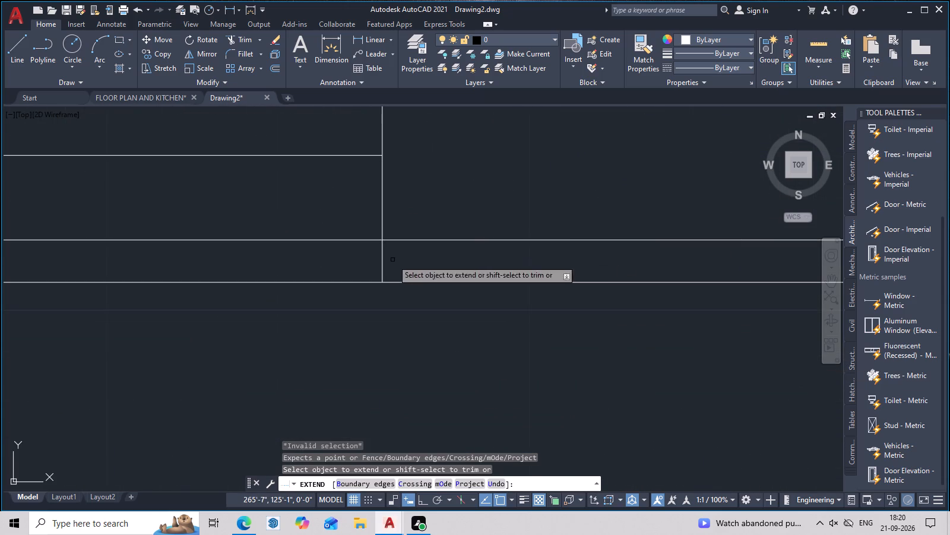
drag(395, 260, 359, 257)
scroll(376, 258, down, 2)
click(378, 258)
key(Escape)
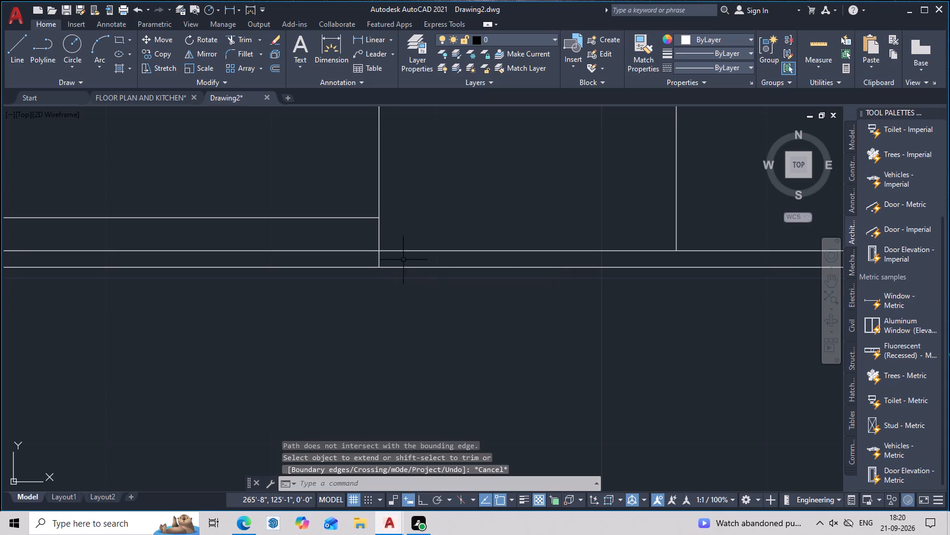
Trim the tall unit's two side lines back to the upper of the two bottom lines.
text(TR)
key(space)
scroll(373, 256, up, 2)
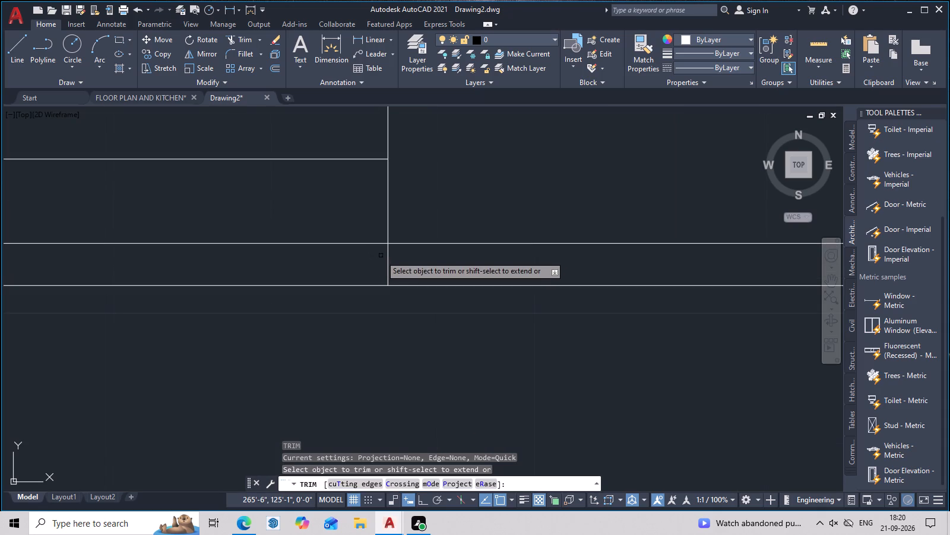
click(389, 260)
scroll(386, 260, down, 3)
middle_drag(419, 266, 648, 273)
scroll(427, 285, up, 3)
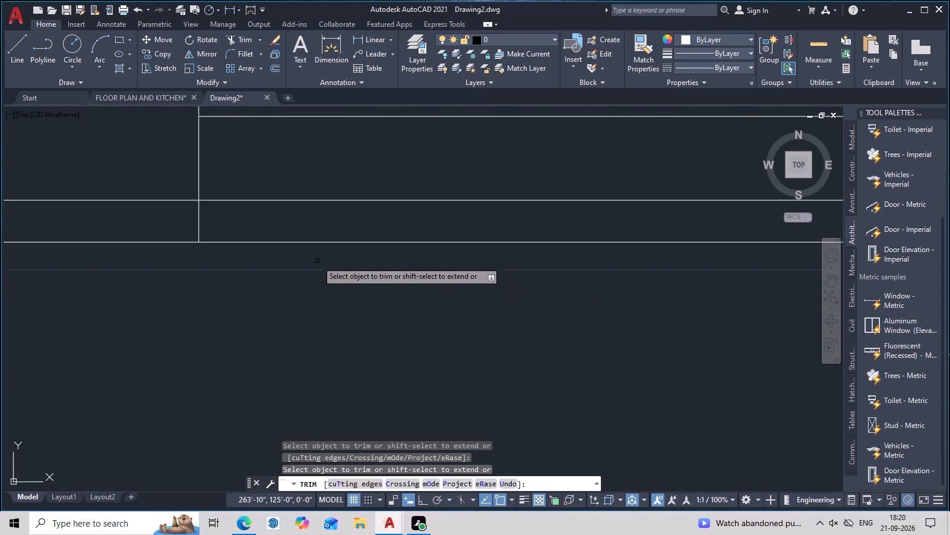
click(197, 226)
click(197, 224)
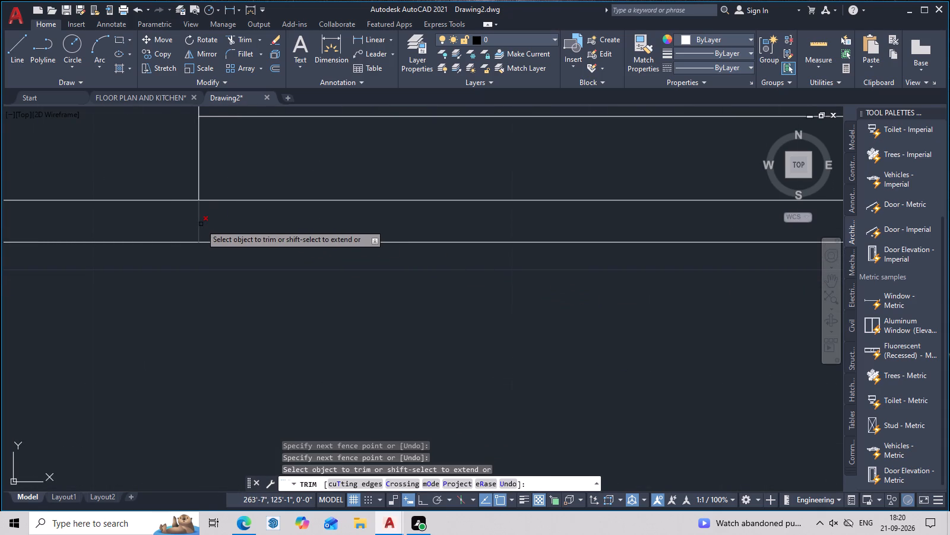
click(197, 224)
click(198, 224)
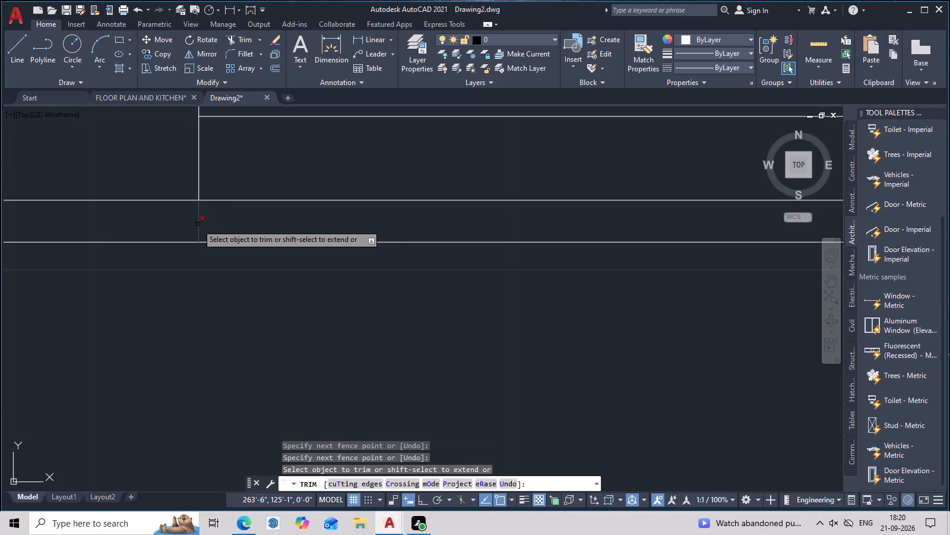
drag(201, 222, 176, 219)
Trim the upper bottom line between the inner and outer wall lines at both ends of the elevation.
scroll(217, 233, down, 6)
middle_drag(306, 330, 446, 340)
scroll(247, 235, up, 3)
middle_drag(391, 317, 315, 313)
scroll(315, 313, up, 1)
scroll(370, 311, down, 3)
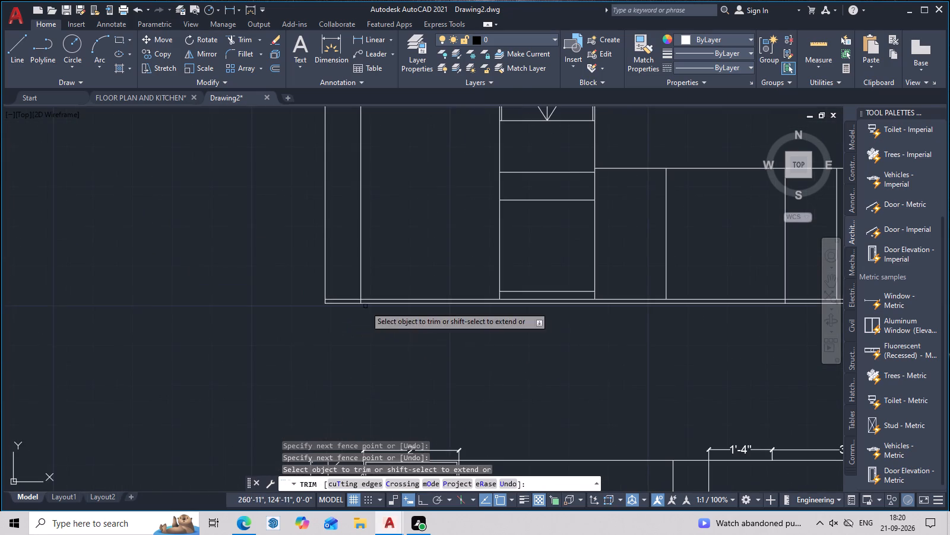
scroll(351, 297, up, 3)
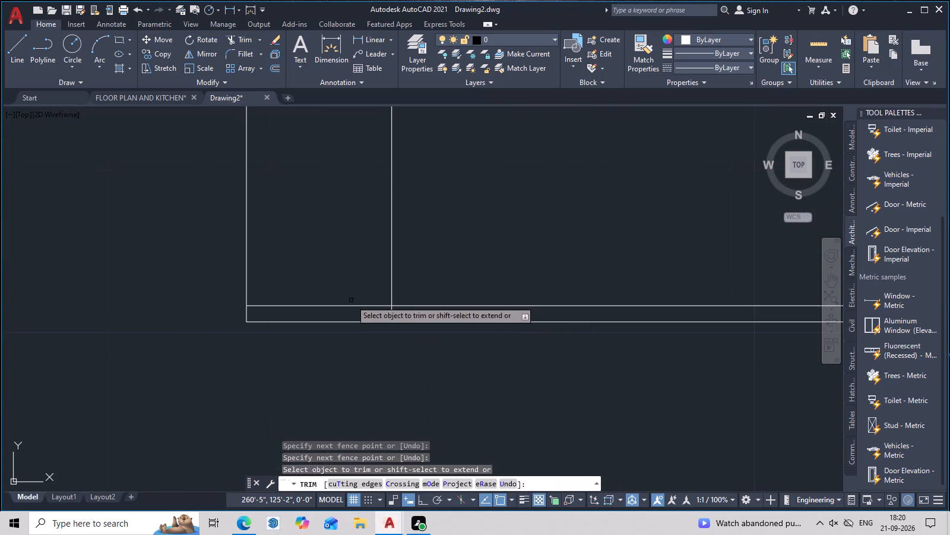
scroll(349, 300, up, 2)
click(343, 317)
scroll(436, 319, down, 6)
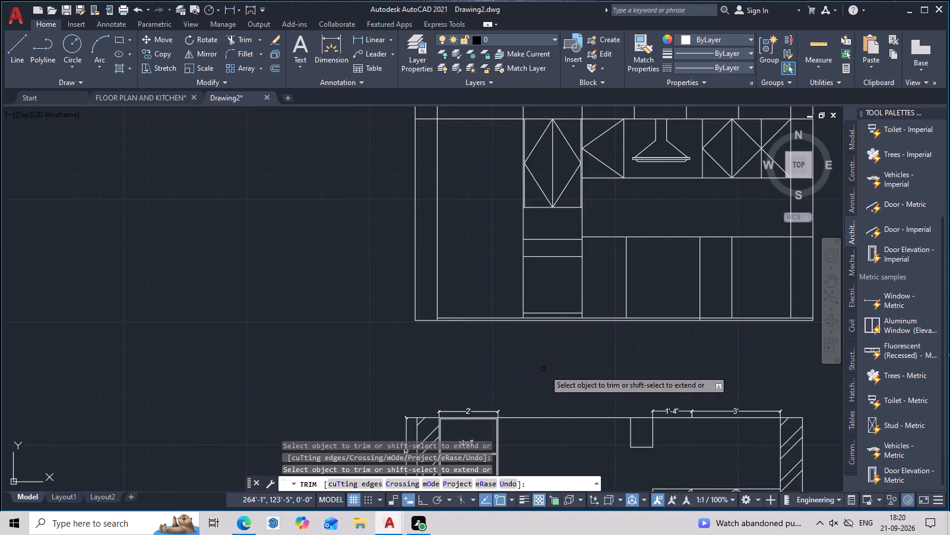
middle_drag(544, 370, 194, 332)
scroll(461, 285, up, 3)
click(453, 265)
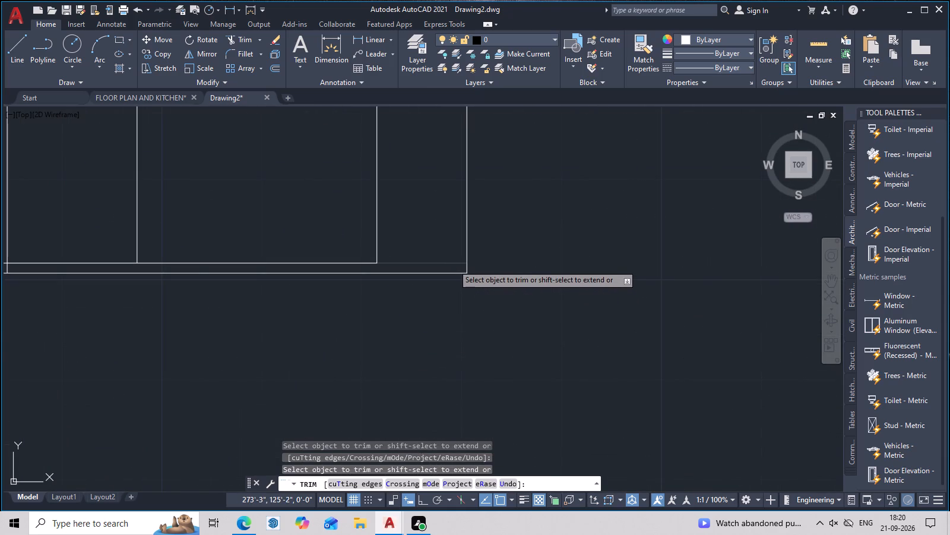
scroll(518, 287, down, 3)
middle_drag(544, 313, 578, 348)
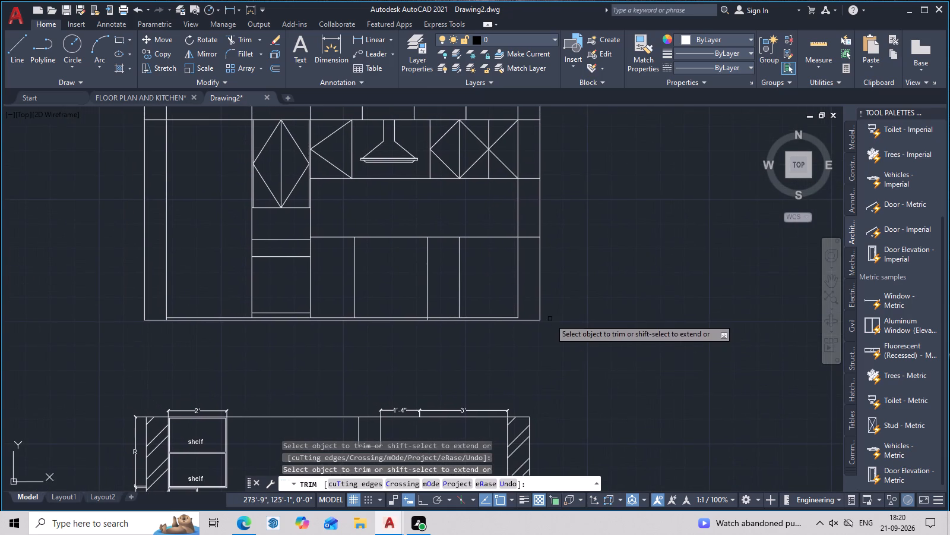
scroll(547, 316, up, 3)
key(Escape)
Extend the inner wall line beside the base cabinets down to the lower bottom line.
text(EX)
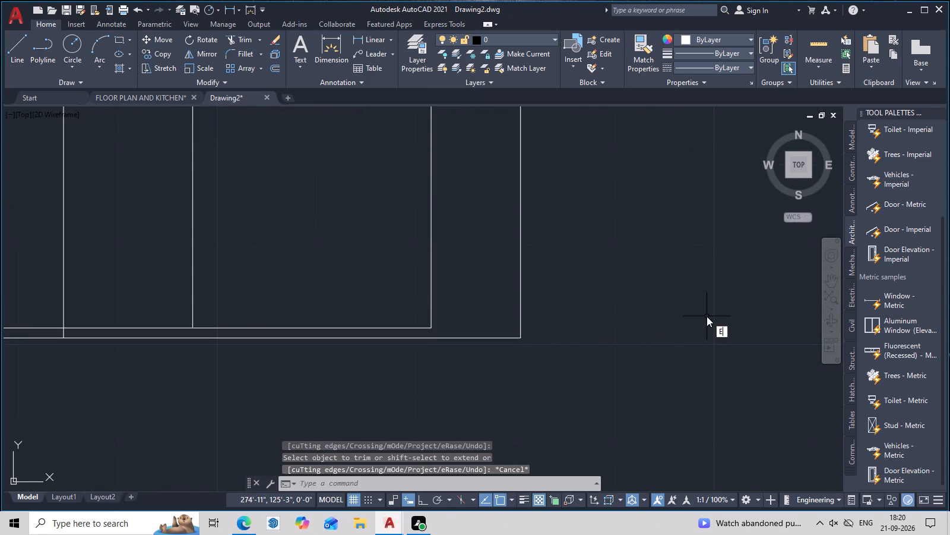
key(space)
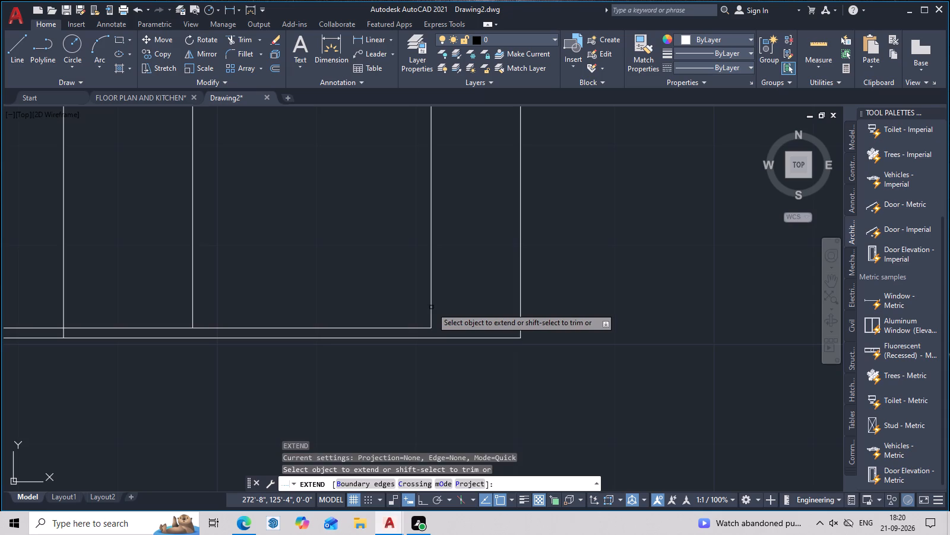
click(433, 307)
click(422, 316)
scroll(512, 331, down, 2)
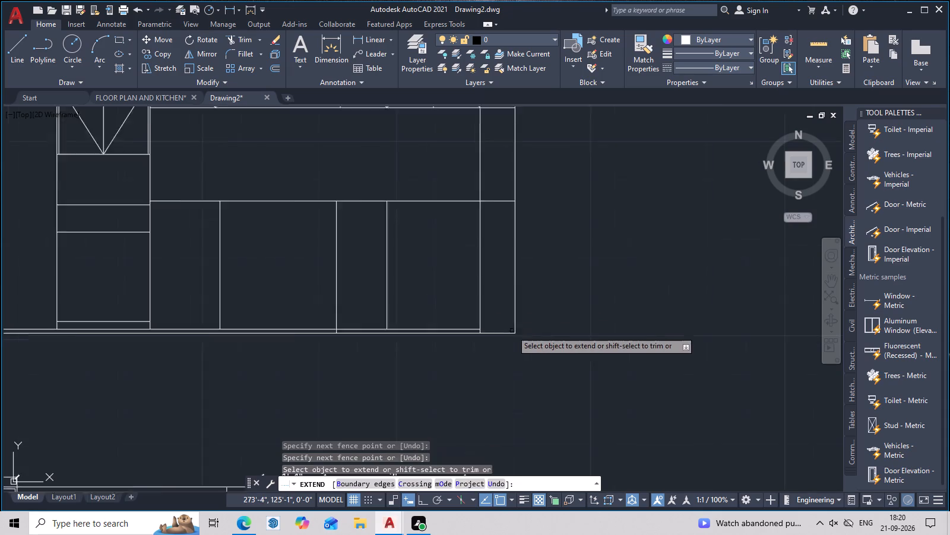
scroll(512, 331, down, 3)
middle_drag(547, 334, 560, 374)
scroll(560, 368, up, 1)
middle_drag(560, 358, 665, 351)
key(Escape)
Examine the kitchen elevation's wall cabinets, range hood, tall unit and base cabinets.
middle_drag(652, 339, 647, 320)
scroll(650, 329, up, 1)
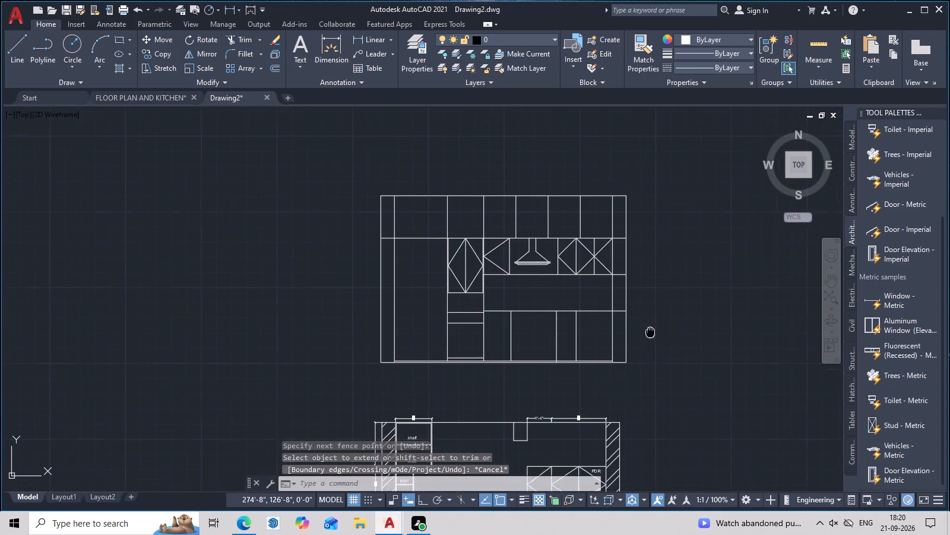
middle_drag(647, 320, 642, 304)
scroll(639, 301, up, 1)
middle_drag(654, 338, 683, 410)
middle_drag(588, 338, 684, 379)
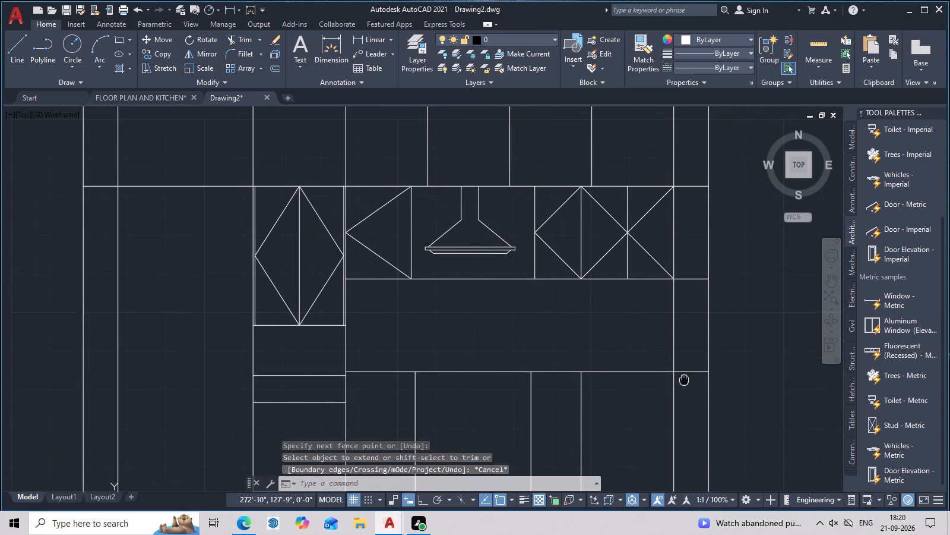
middle_drag(684, 379, 684, 361)
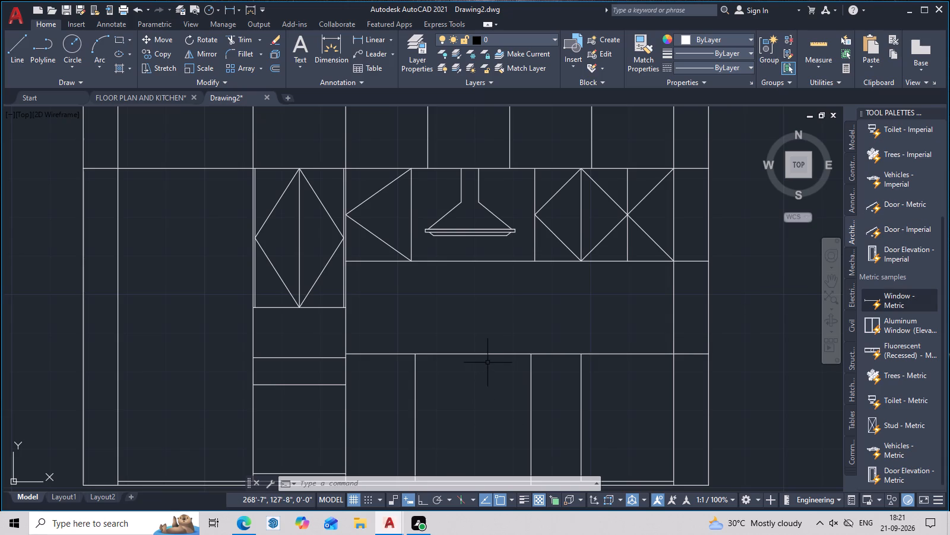
scroll(487, 363, down, 1)
middle_drag(487, 363, 531, 330)
scroll(511, 295, up, 1)
middle_drag(511, 295, 516, 288)
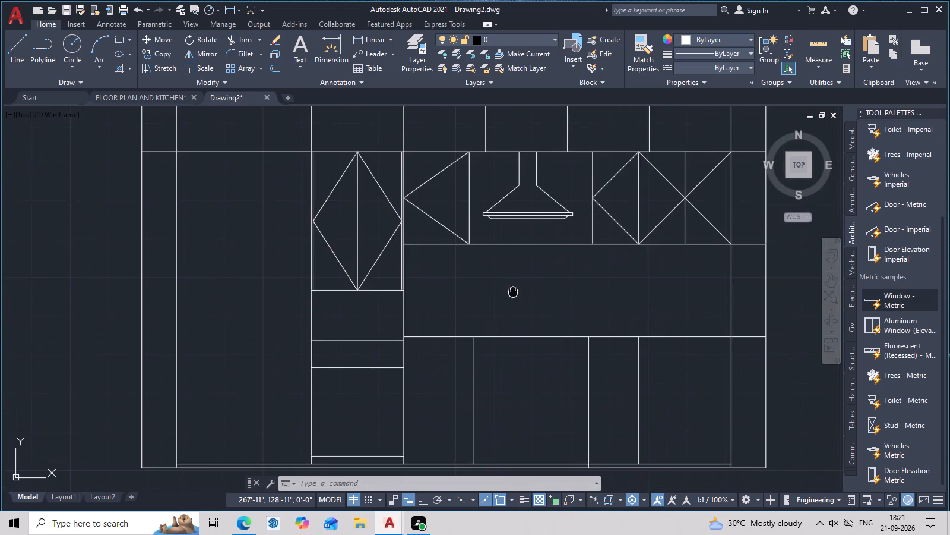
middle_drag(516, 288, 586, 231)
middle_drag(556, 276, 562, 303)
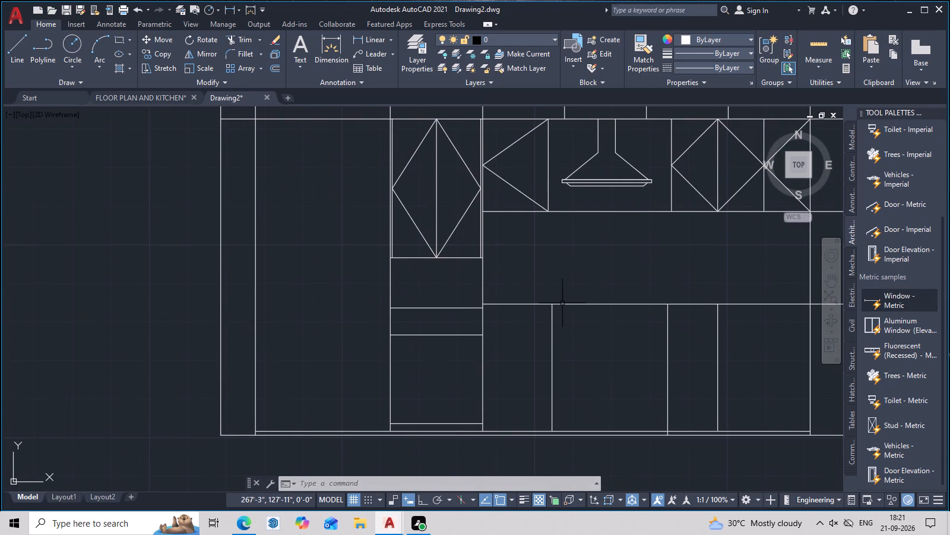
middle_drag(562, 303, 509, 342)
scroll(451, 236, up, 3)
scroll(460, 250, down, 2)
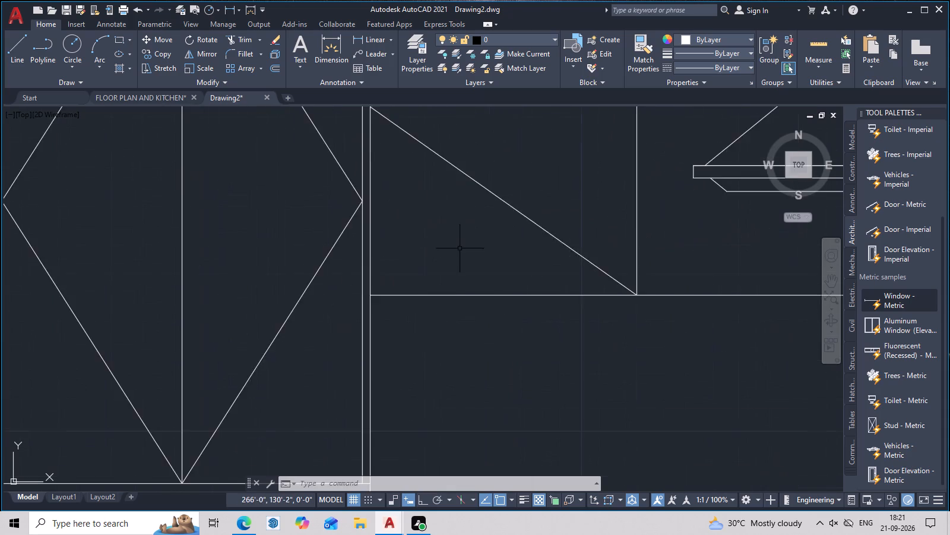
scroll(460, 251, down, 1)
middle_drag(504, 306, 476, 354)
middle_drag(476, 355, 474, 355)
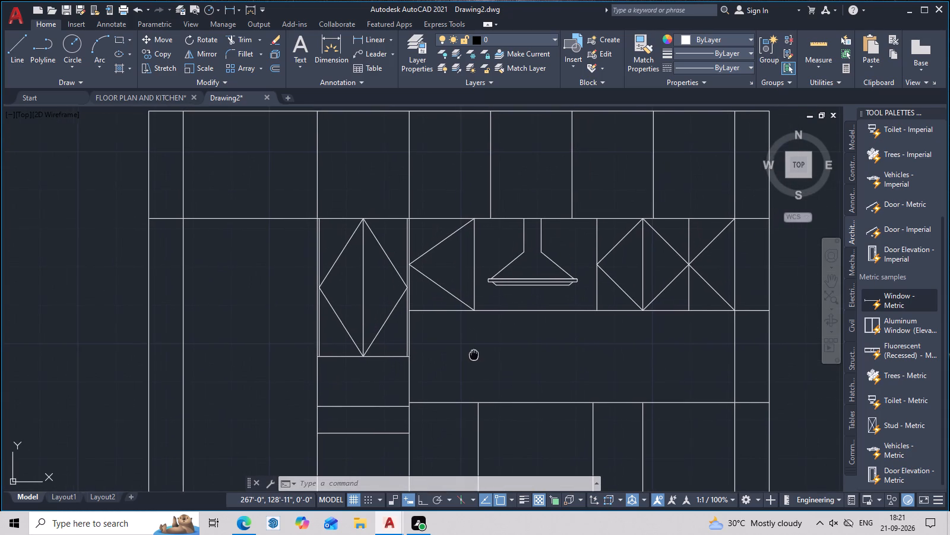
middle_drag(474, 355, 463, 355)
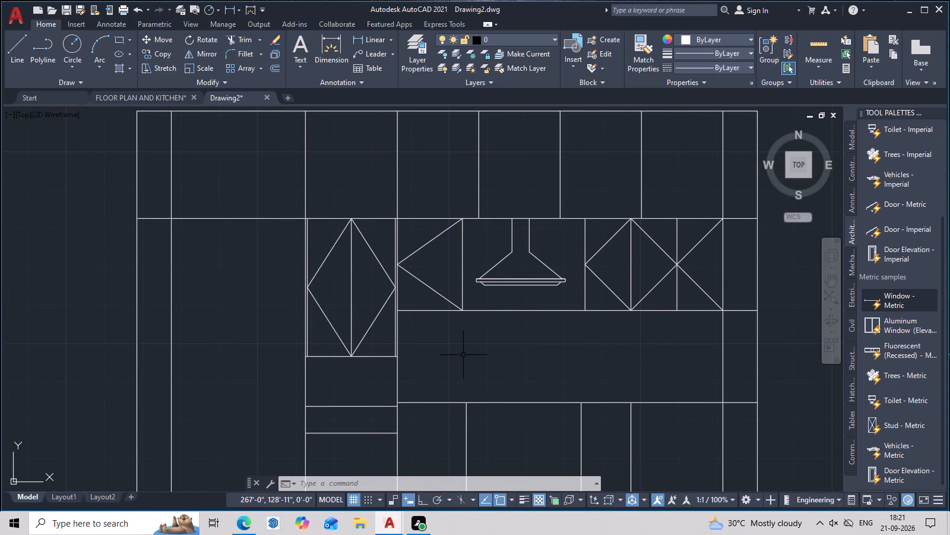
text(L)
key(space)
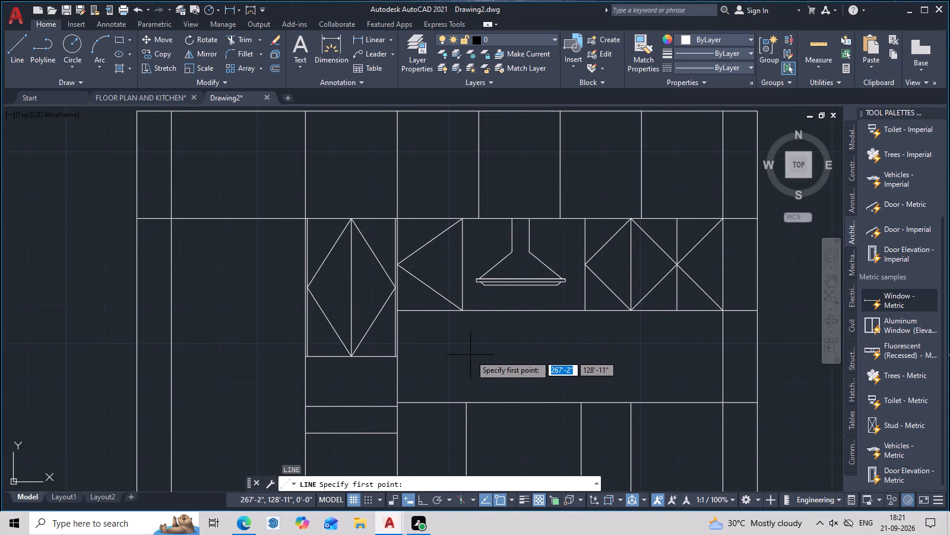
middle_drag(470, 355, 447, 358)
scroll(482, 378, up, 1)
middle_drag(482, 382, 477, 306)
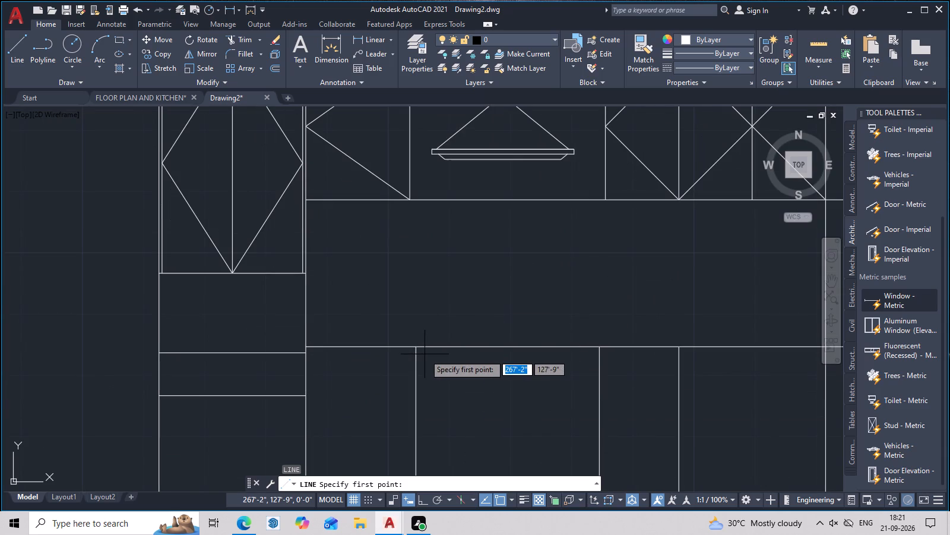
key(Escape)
Offset the countertop line above the base cabinets 2" downward.
text(O)
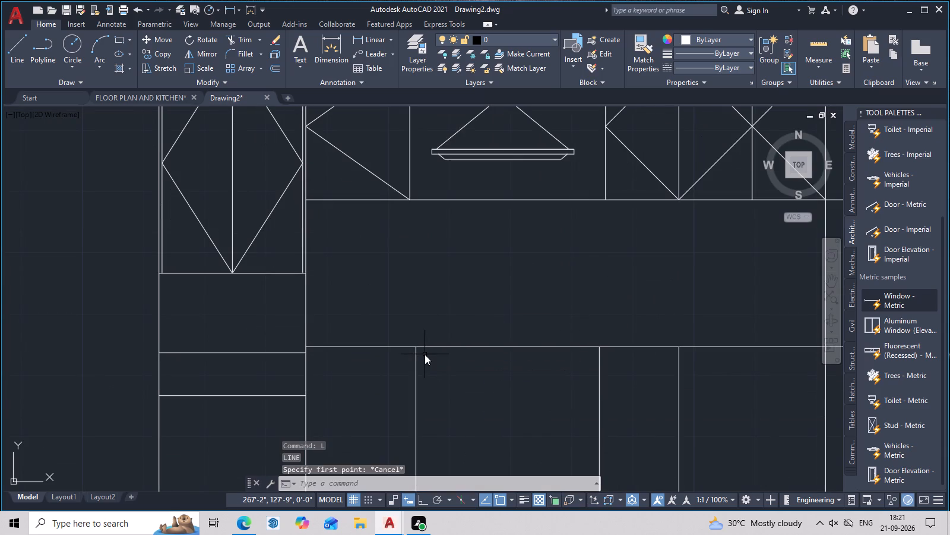
key(space)
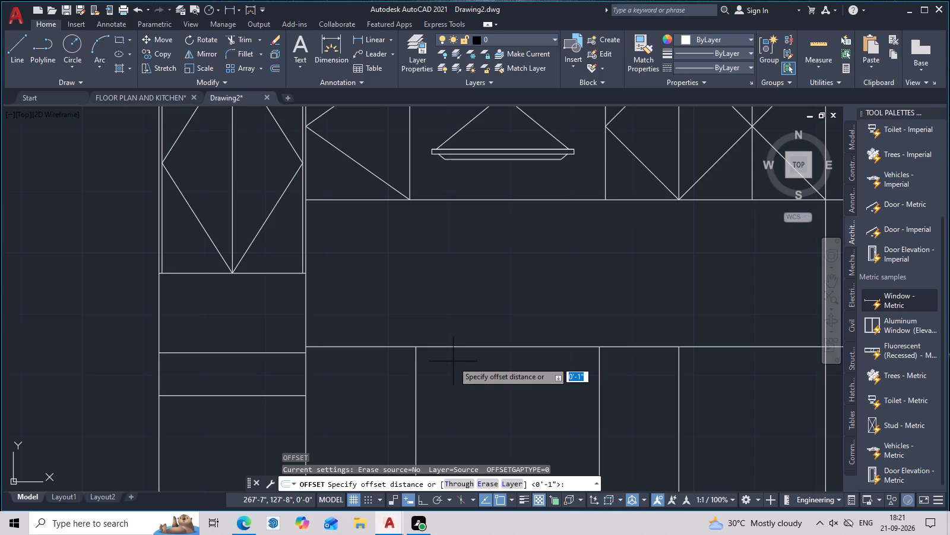
text(2)
key(space)
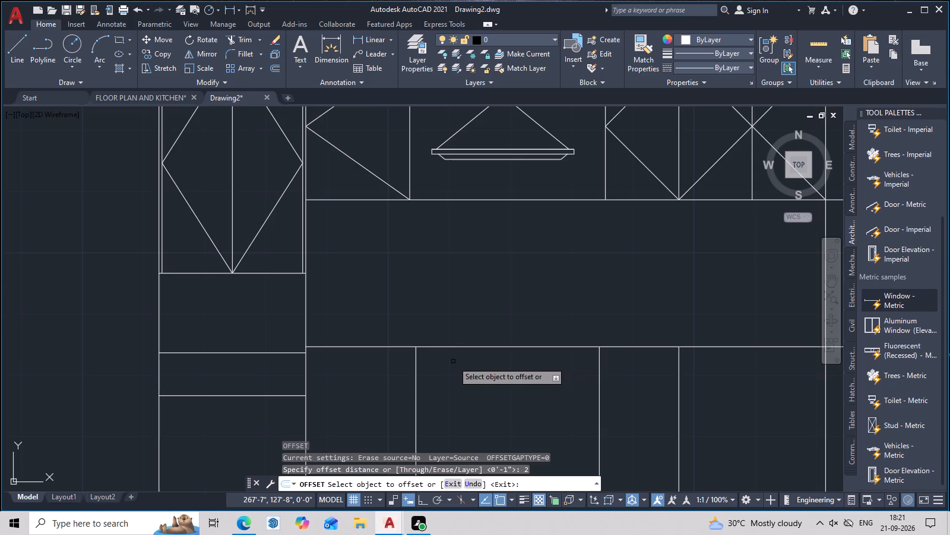
click(503, 345)
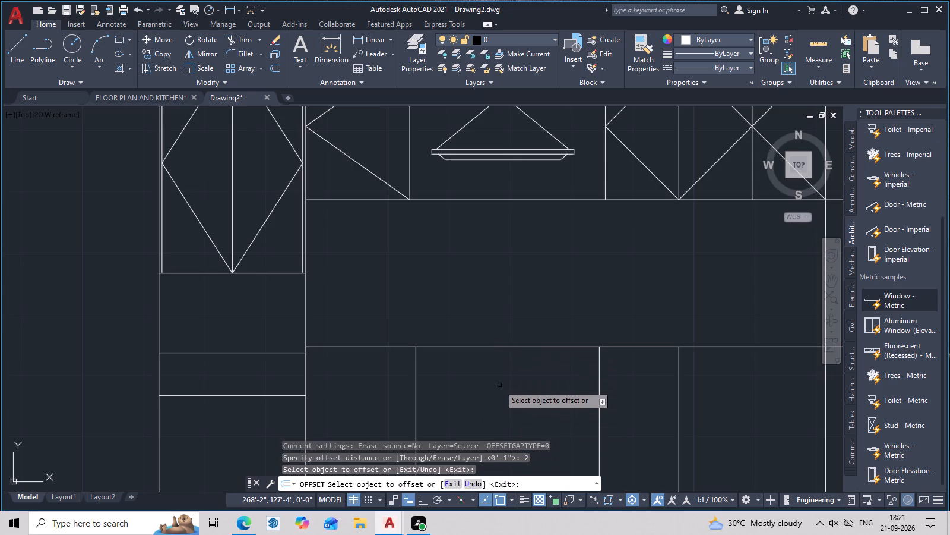
click(500, 346)
click(500, 381)
middle_drag(503, 381, 610, 378)
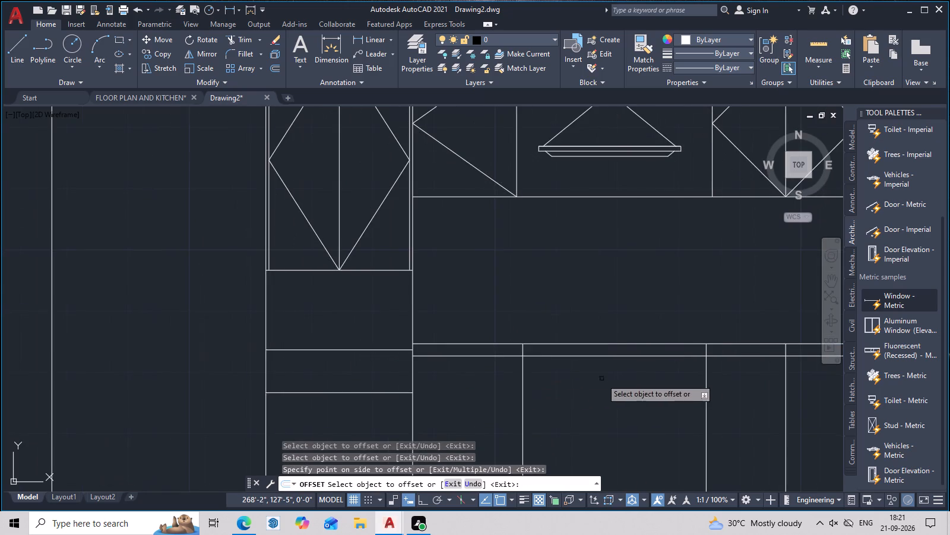
middle_click(552, 380)
scroll(552, 380, up, 1)
middle_drag(546, 373, 566, 373)
key(Escape)
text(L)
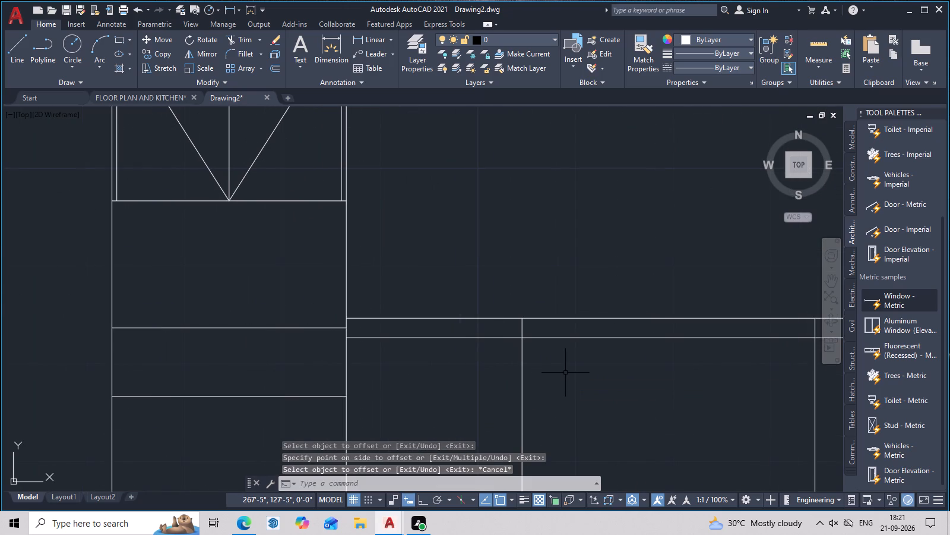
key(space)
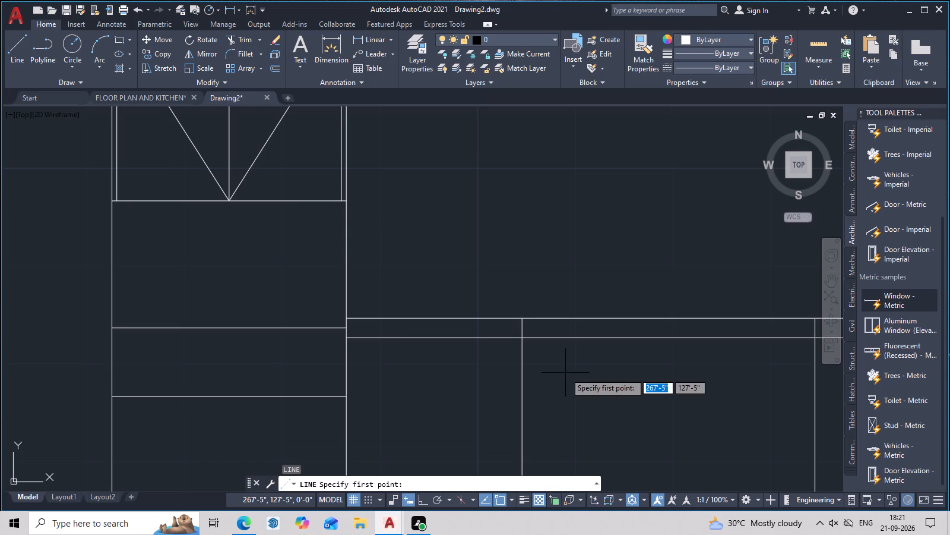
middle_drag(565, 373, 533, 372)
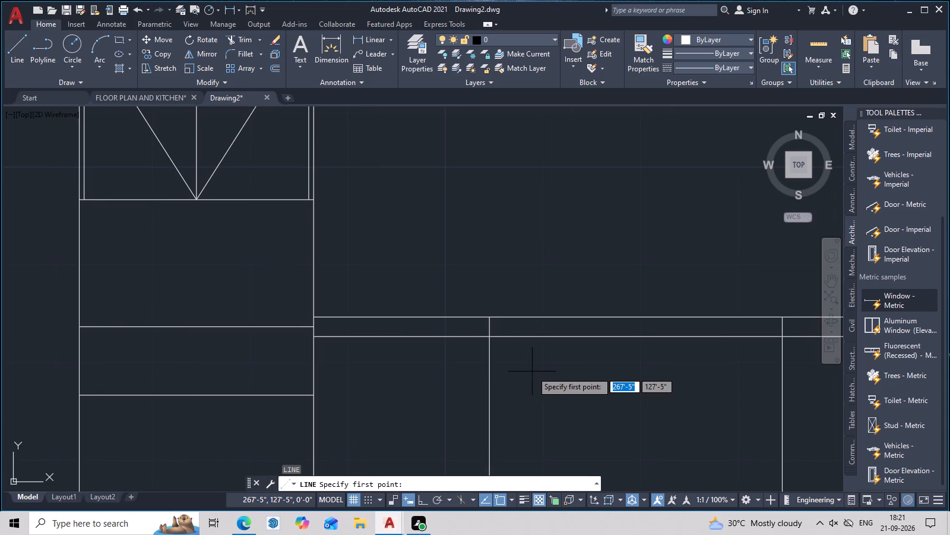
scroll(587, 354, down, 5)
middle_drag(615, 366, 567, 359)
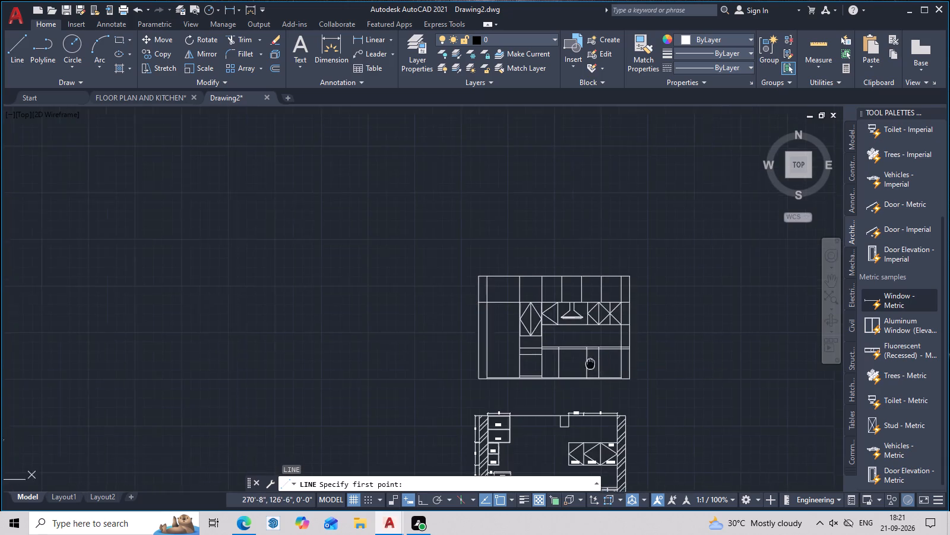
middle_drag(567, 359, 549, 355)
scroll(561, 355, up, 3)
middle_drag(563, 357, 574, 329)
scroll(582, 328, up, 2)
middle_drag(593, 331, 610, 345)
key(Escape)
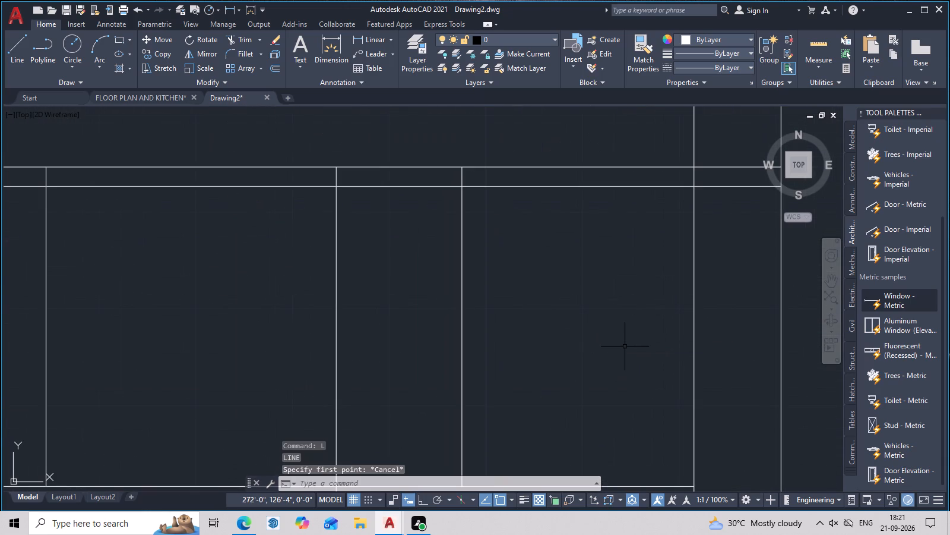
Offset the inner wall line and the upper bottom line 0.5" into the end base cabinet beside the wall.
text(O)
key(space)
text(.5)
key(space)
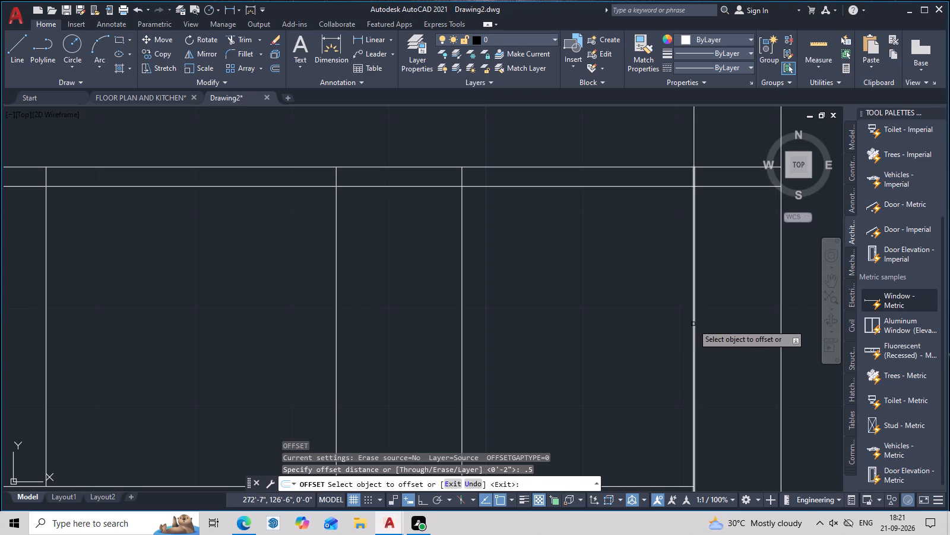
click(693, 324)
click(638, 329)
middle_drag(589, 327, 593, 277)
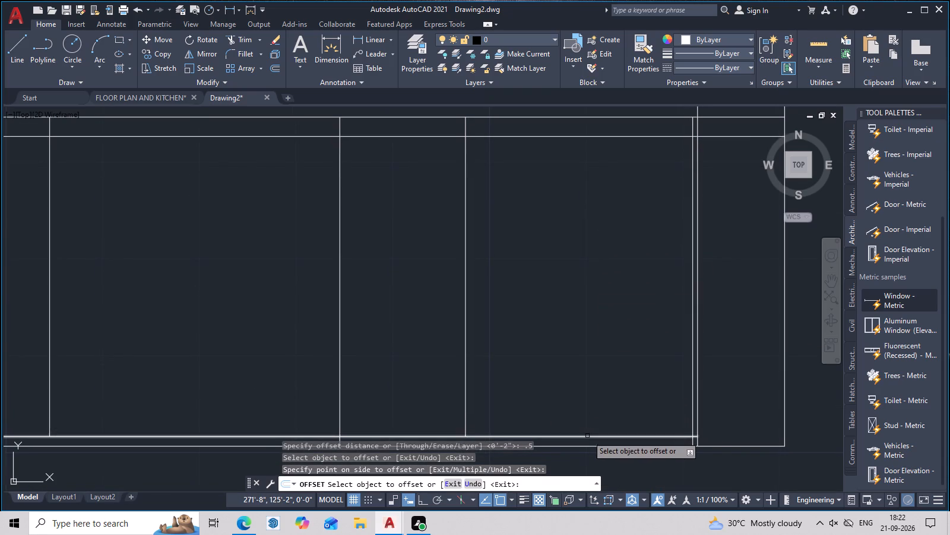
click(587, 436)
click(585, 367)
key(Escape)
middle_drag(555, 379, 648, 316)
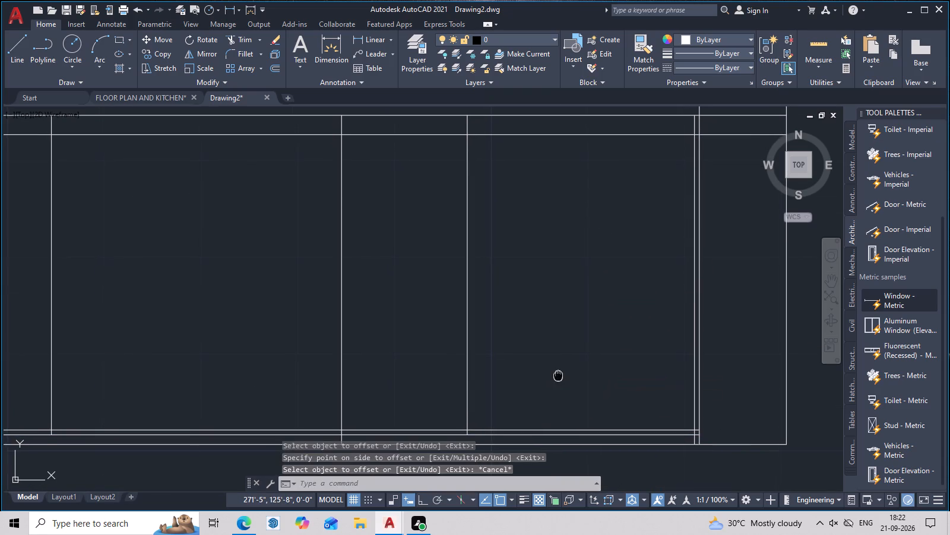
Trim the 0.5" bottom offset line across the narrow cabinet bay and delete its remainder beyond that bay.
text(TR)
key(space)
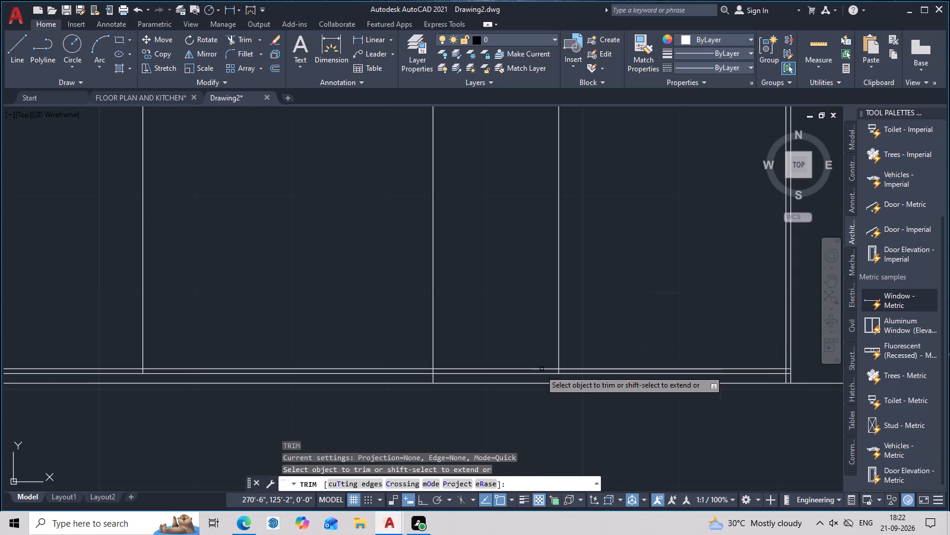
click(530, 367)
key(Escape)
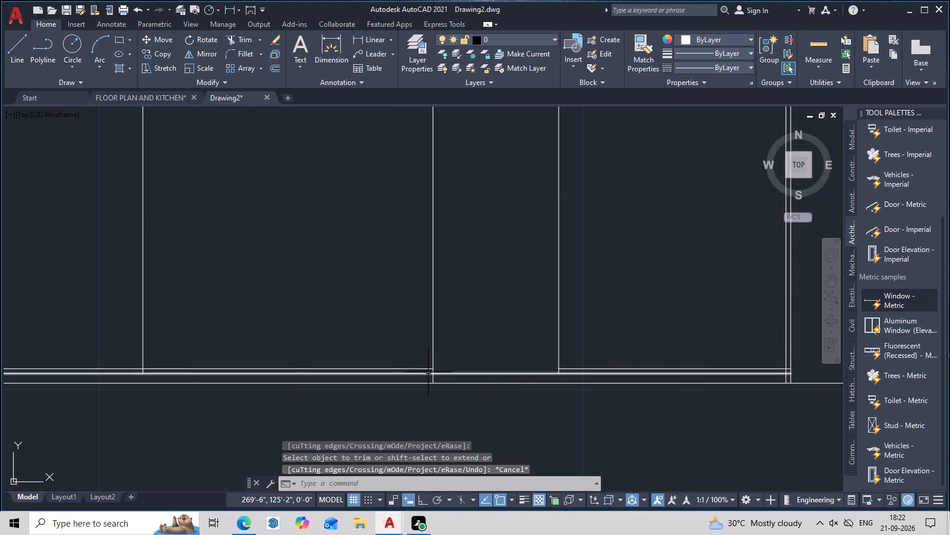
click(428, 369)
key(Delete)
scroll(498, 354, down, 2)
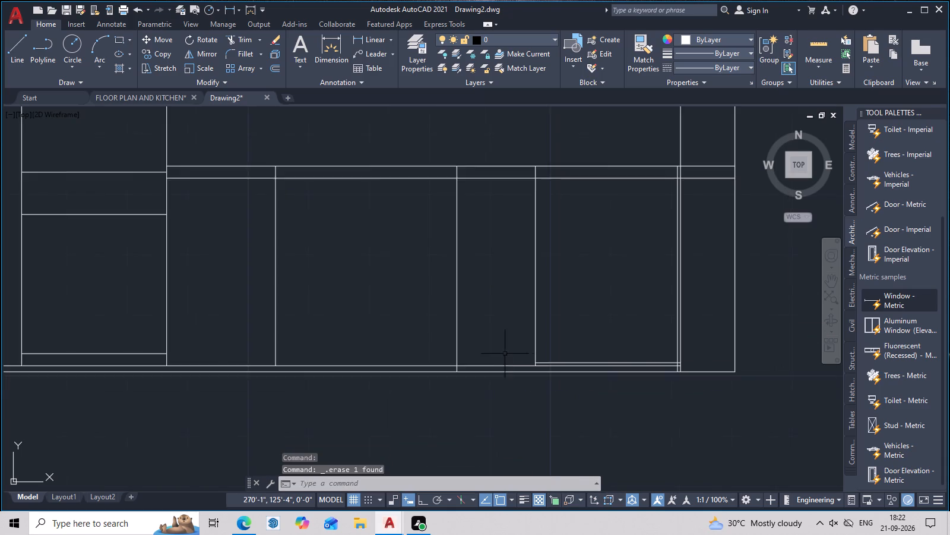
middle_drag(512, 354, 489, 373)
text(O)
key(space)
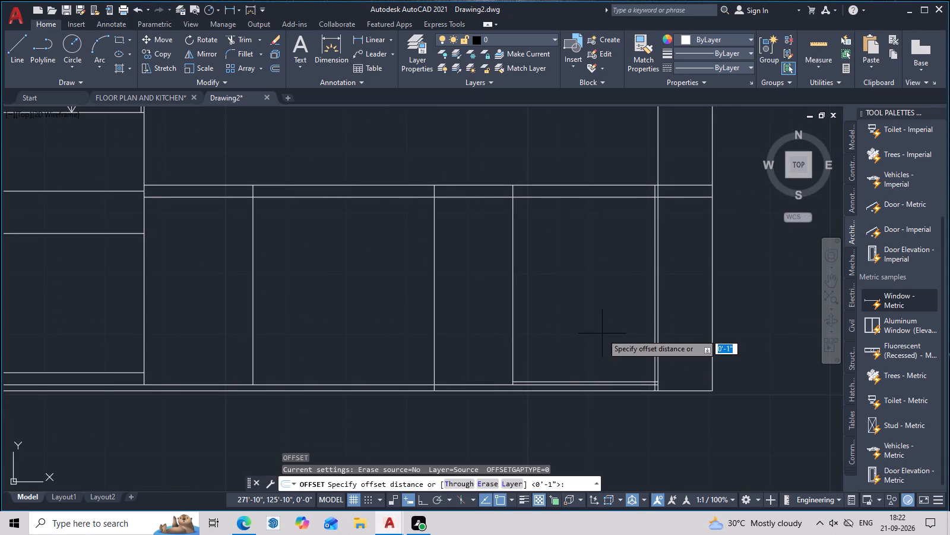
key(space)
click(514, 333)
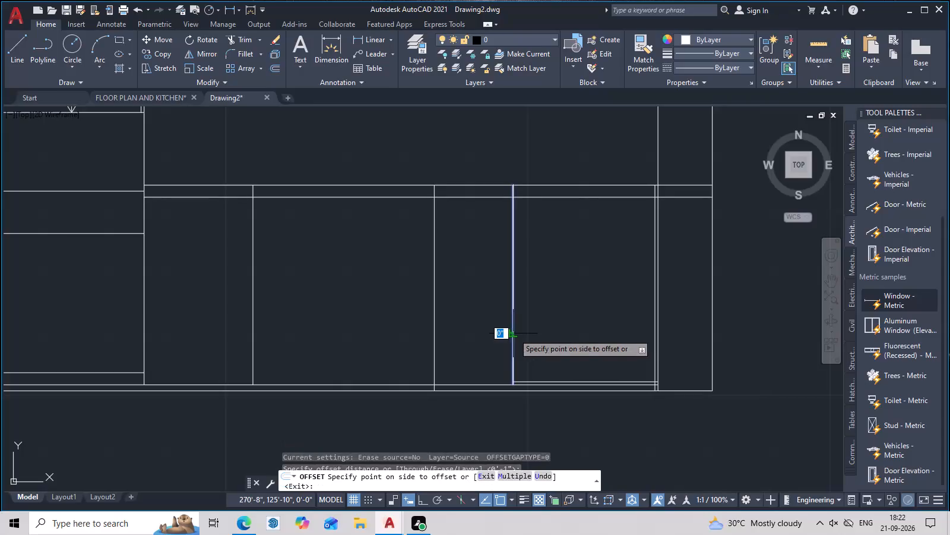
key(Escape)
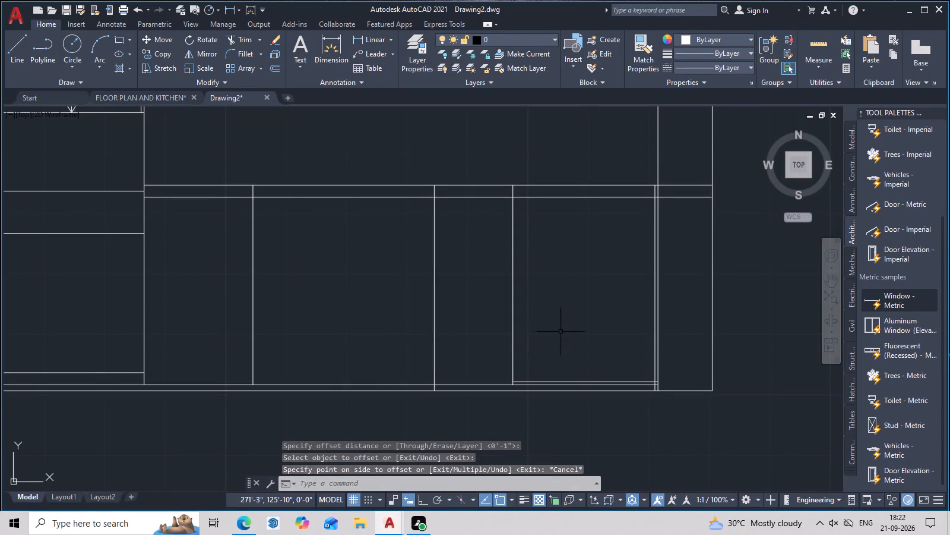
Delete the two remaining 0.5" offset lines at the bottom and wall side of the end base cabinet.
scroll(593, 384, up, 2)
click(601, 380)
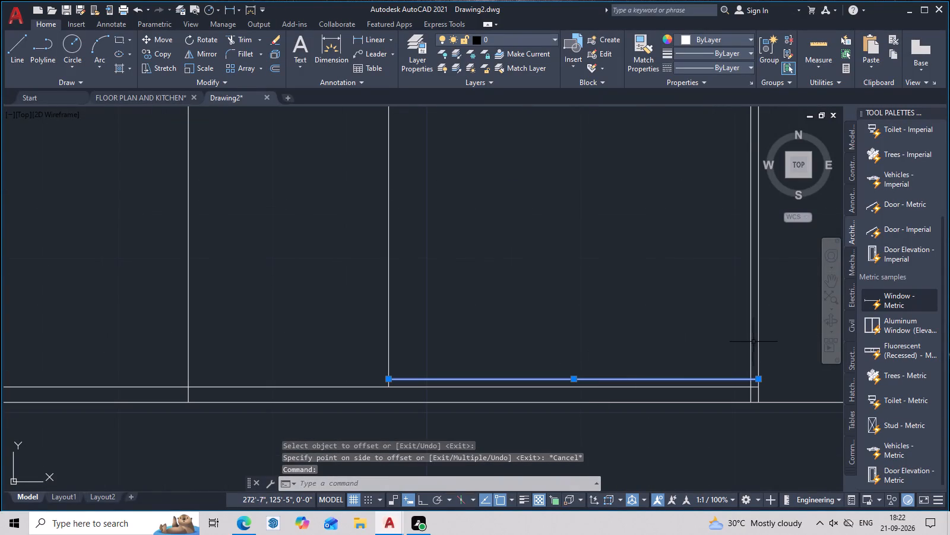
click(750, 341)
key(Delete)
Offset the end base cabinet's wall line, bottom line, divider and countertop underside 1" into the cabinet.
scroll(755, 347, down, 2)
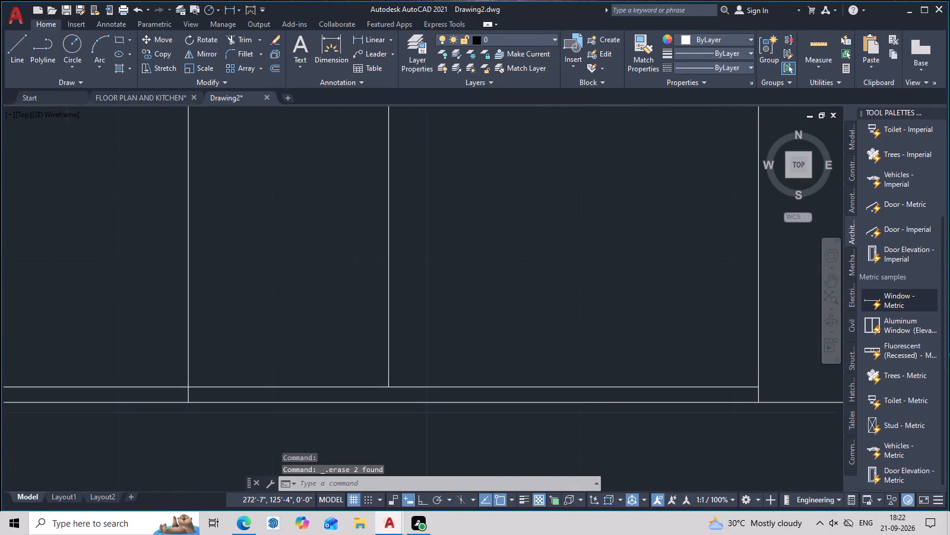
middle_drag(750, 347, 657, 363)
key(Escape)
text(O 1)
key(space)
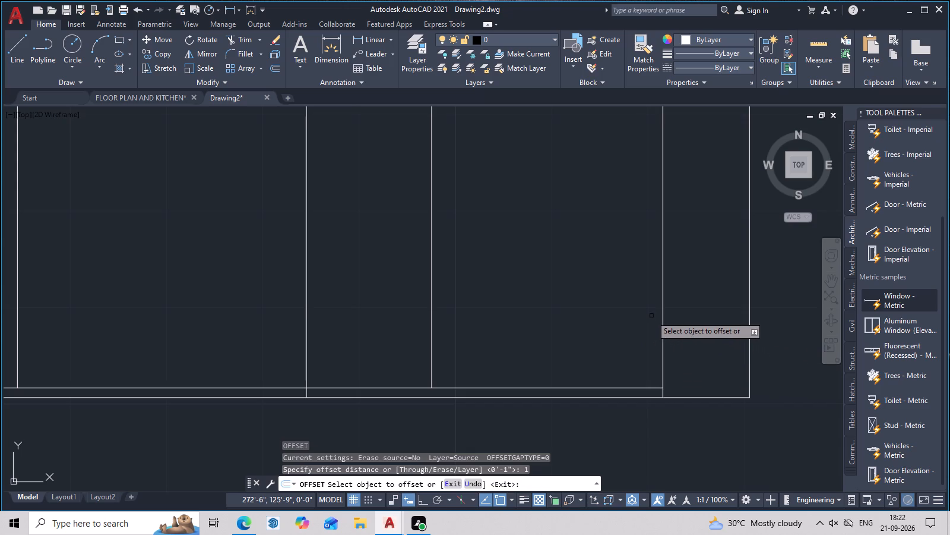
click(661, 310)
click(609, 322)
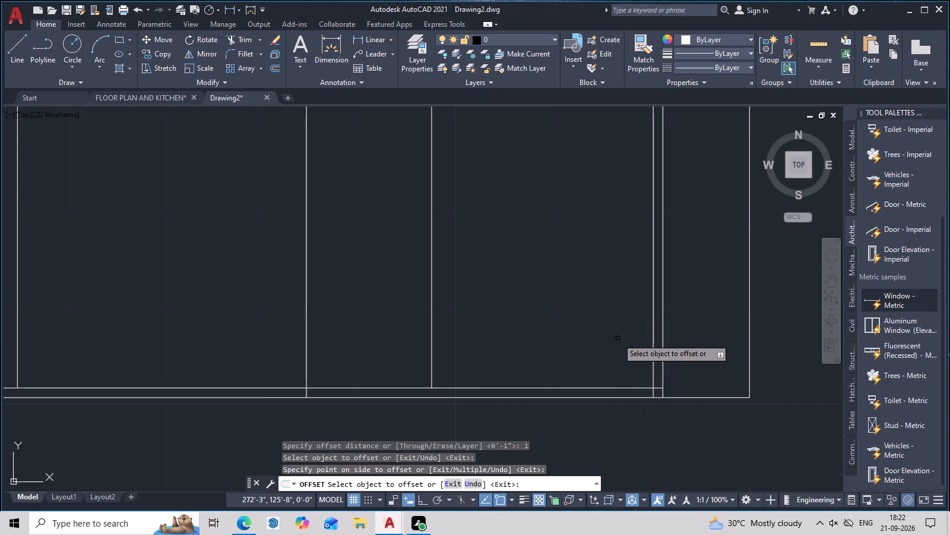
click(619, 386)
click(616, 349)
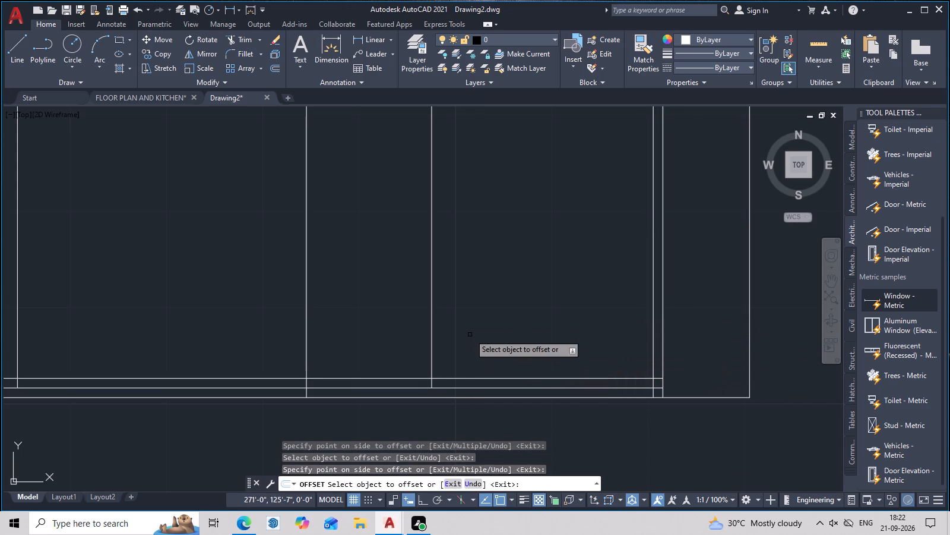
click(430, 310)
click(458, 309)
middle_drag(479, 265, 466, 364)
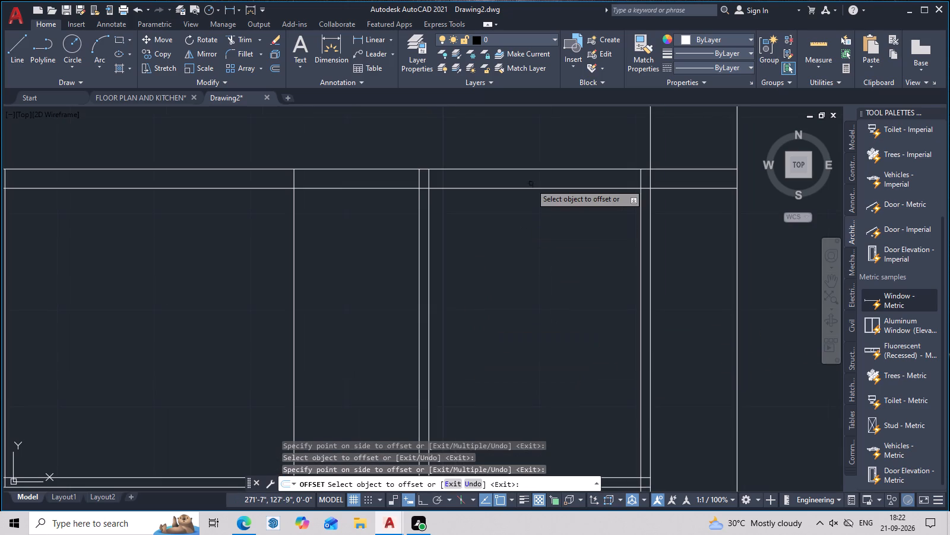
click(534, 188)
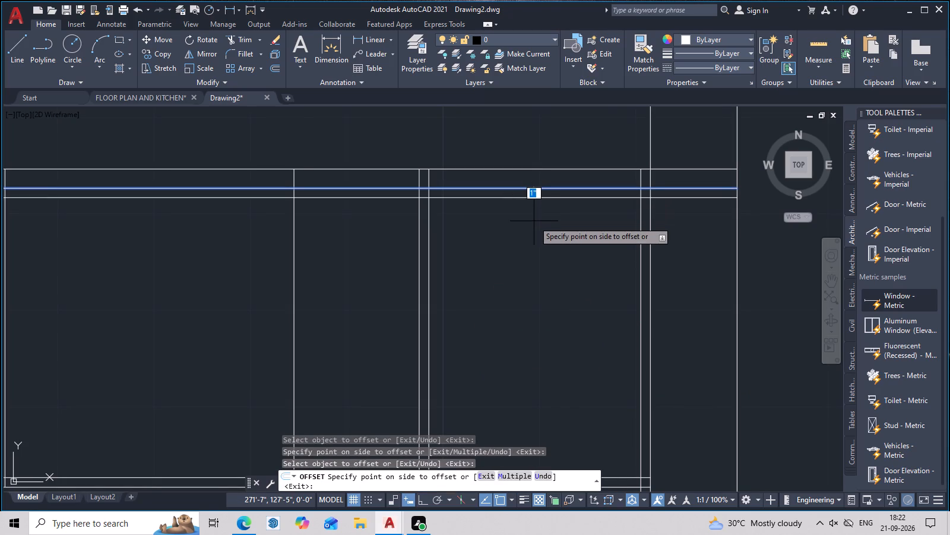
click(533, 221)
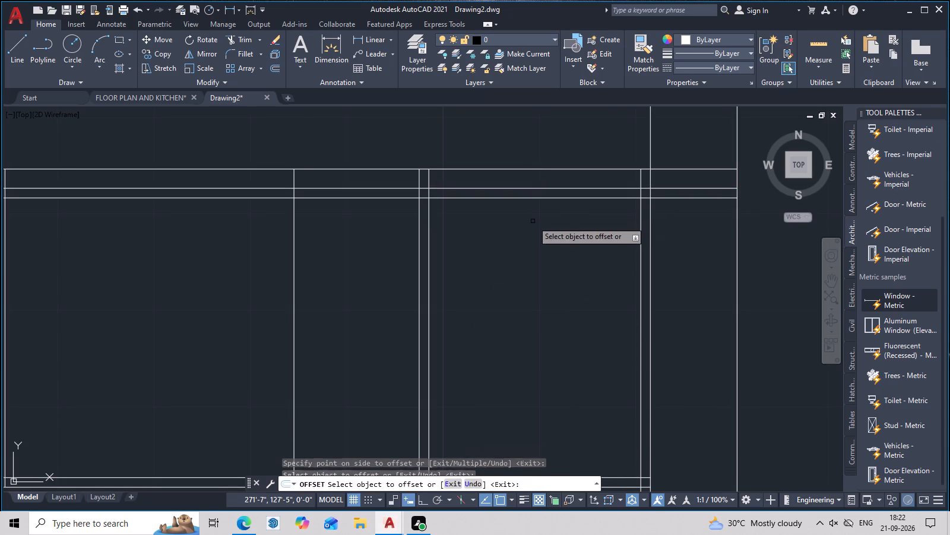
key(Escape)
Trim the top and bottom 1" offset lines across the narrow bay next to the end base cabinet.
key(t)
text(R)
key(space)
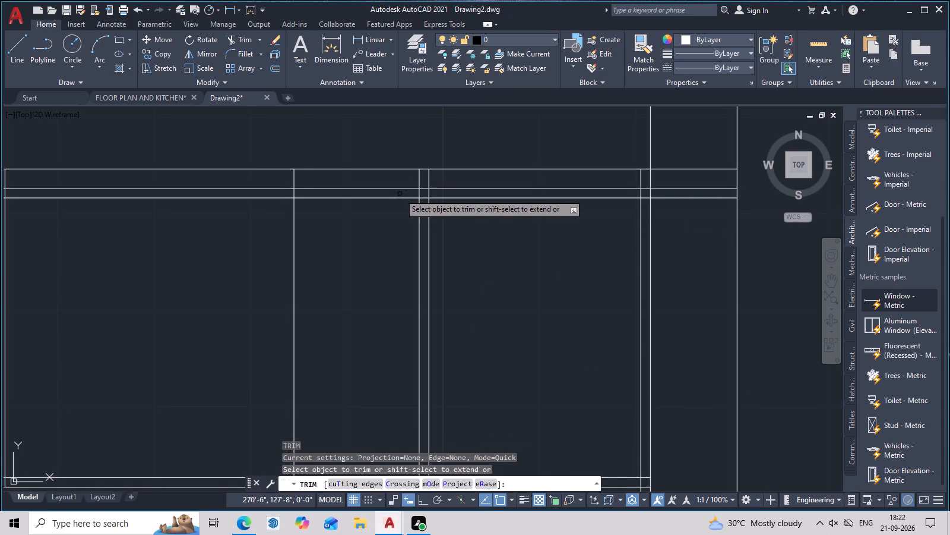
click(397, 199)
scroll(423, 246, down, 2)
middle_drag(441, 292, 455, 230)
scroll(435, 260, up, 3)
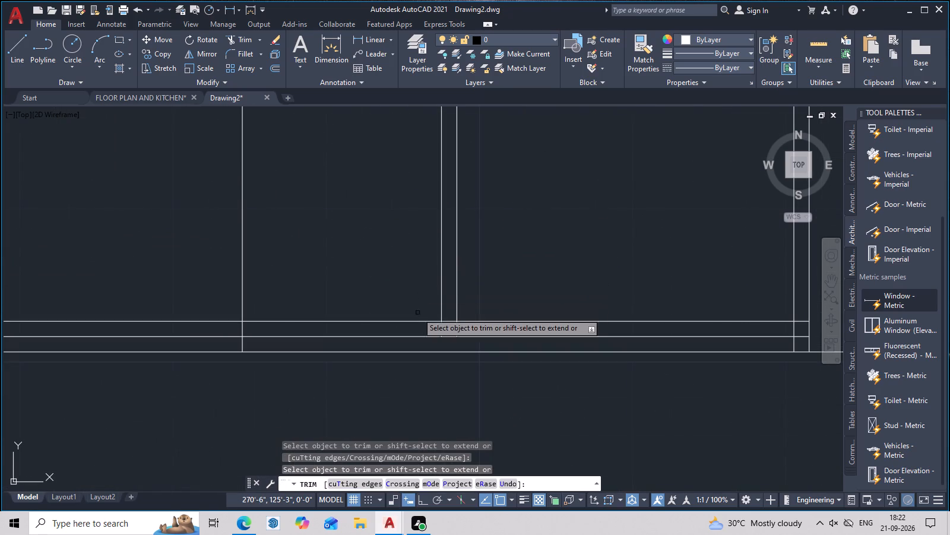
click(417, 320)
key(Escape)
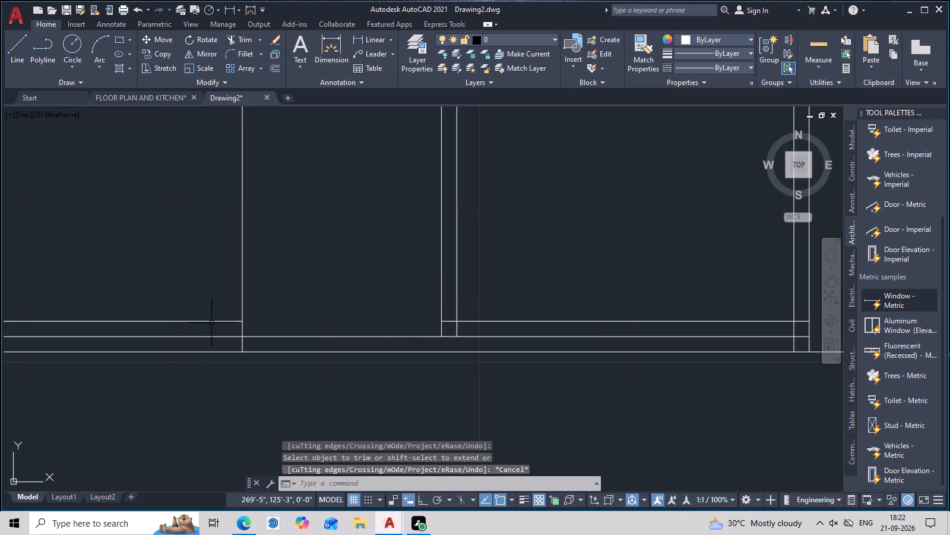
Delete the leftover bottom and top 1" offset lines on the far side of the narrow bay from the end base cabinet.
click(212, 320)
key(Delete)
scroll(306, 307, down, 3)
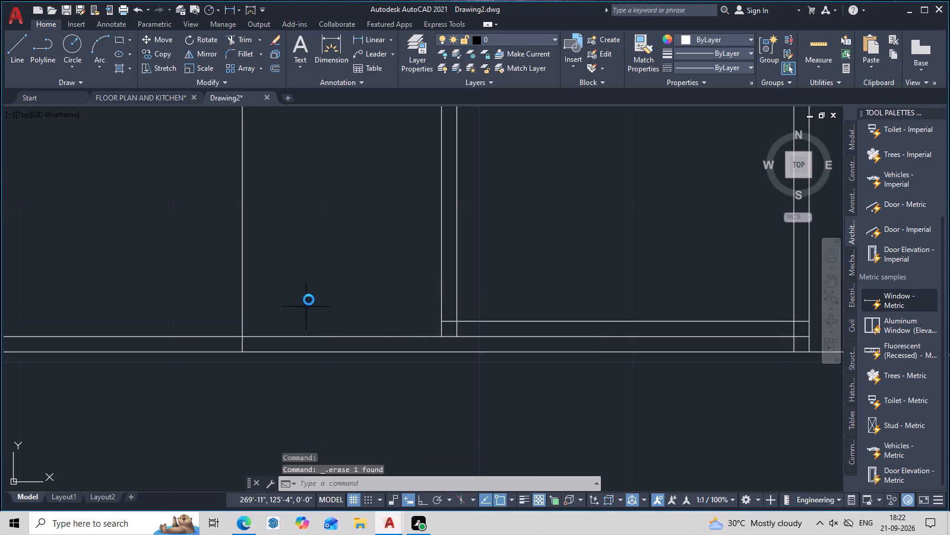
scroll(309, 300, down, 3)
middle_drag(300, 273, 340, 364)
scroll(284, 257, up, 2)
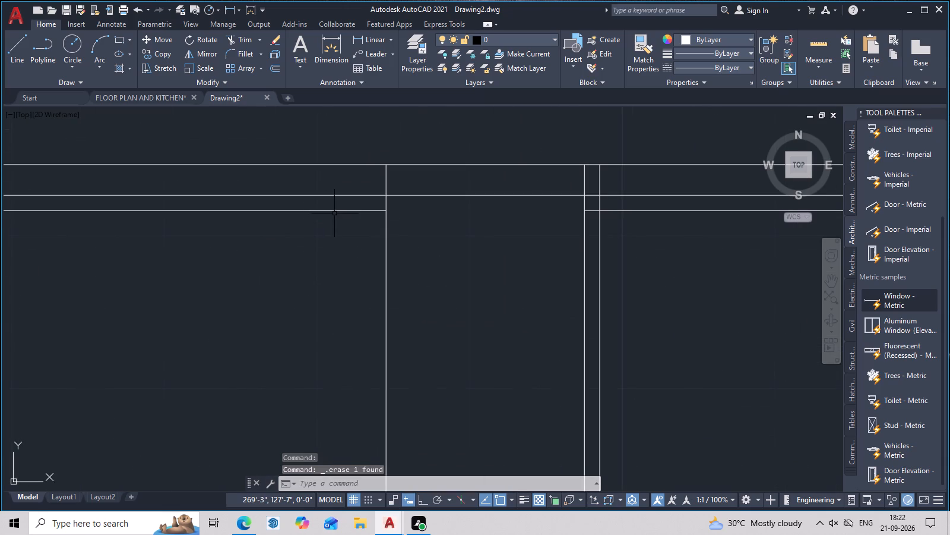
click(337, 210)
scroll(342, 248, down, 3)
key(Delete)
scroll(366, 262, down, 2)
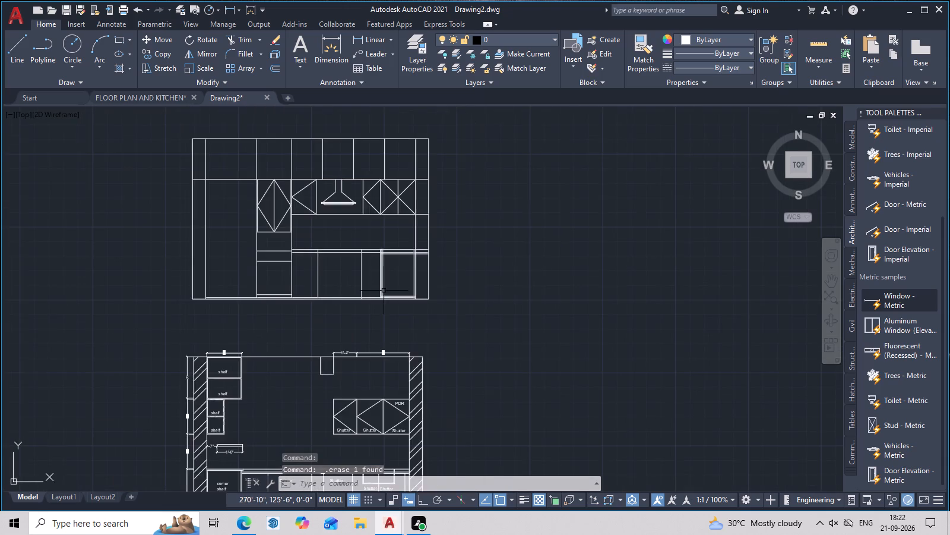
Trim the 1" offset lines to clean inner-frame corners at the top and bottom of the end base cabinet's divider side.
scroll(385, 275, up, 5)
middle_drag(382, 249, 426, 323)
middle_drag(417, 301, 418, 325)
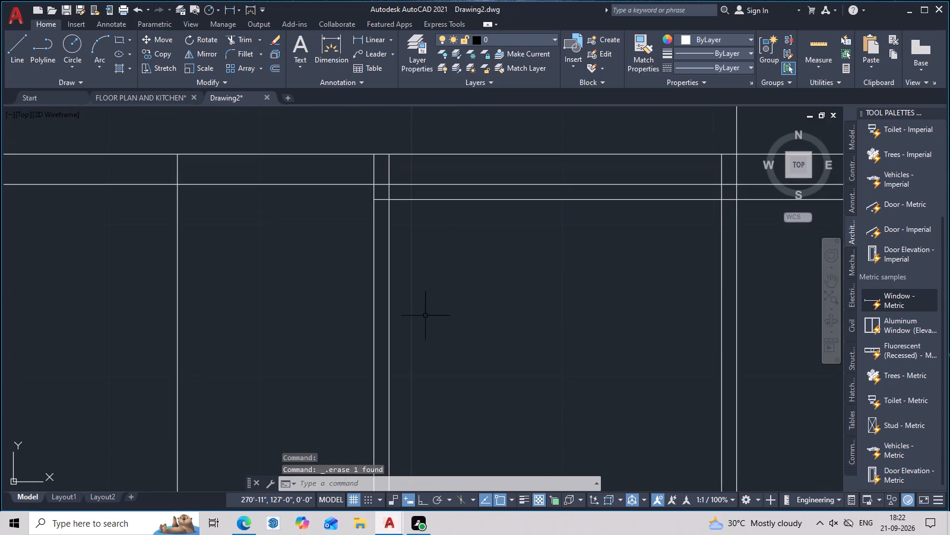
text(TR)
key(space)
scroll(397, 203, up, 2)
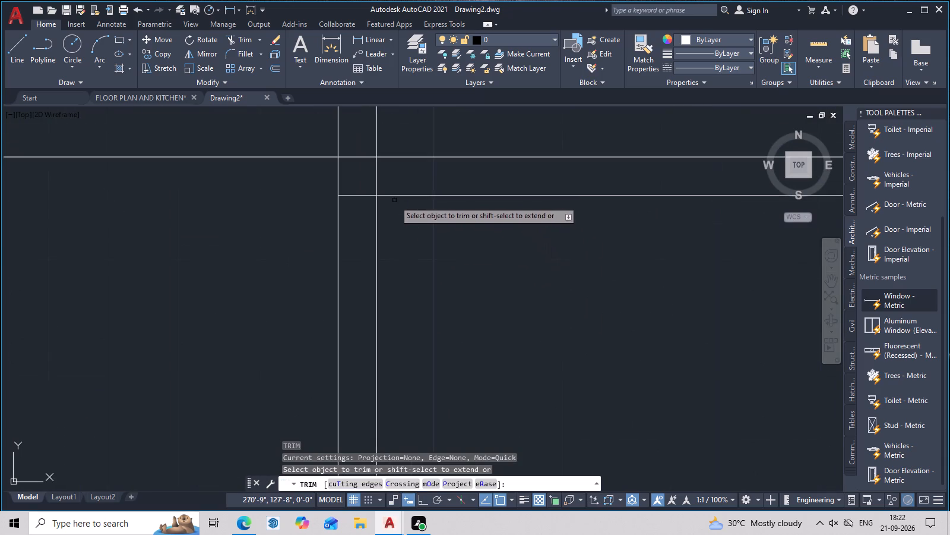
drag(390, 177, 356, 180)
drag(357, 187, 349, 228)
scroll(352, 227, down, 2)
middle_drag(356, 226, 364, 184)
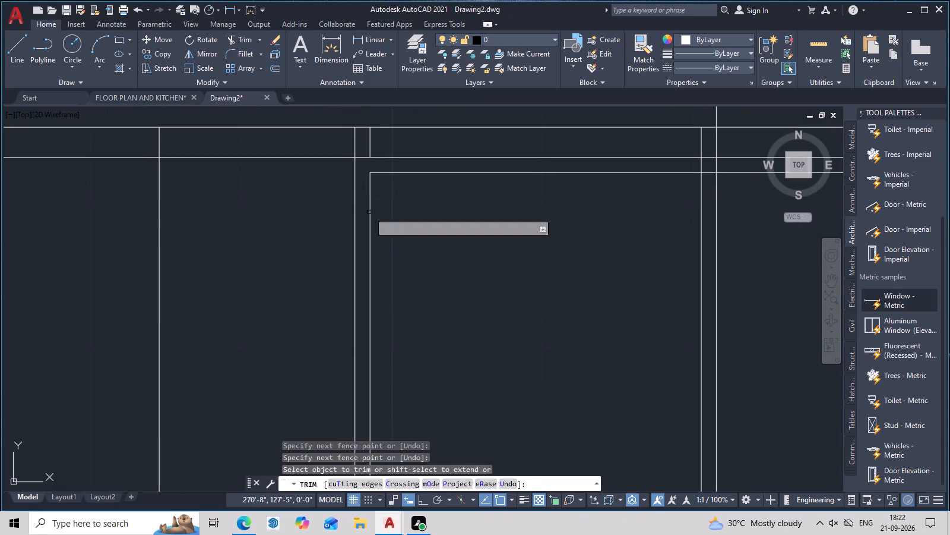
middle_drag(395, 329, 410, 253)
scroll(411, 253, down, 2)
middle_drag(416, 276, 416, 347)
middle_drag(470, 366, 494, 297)
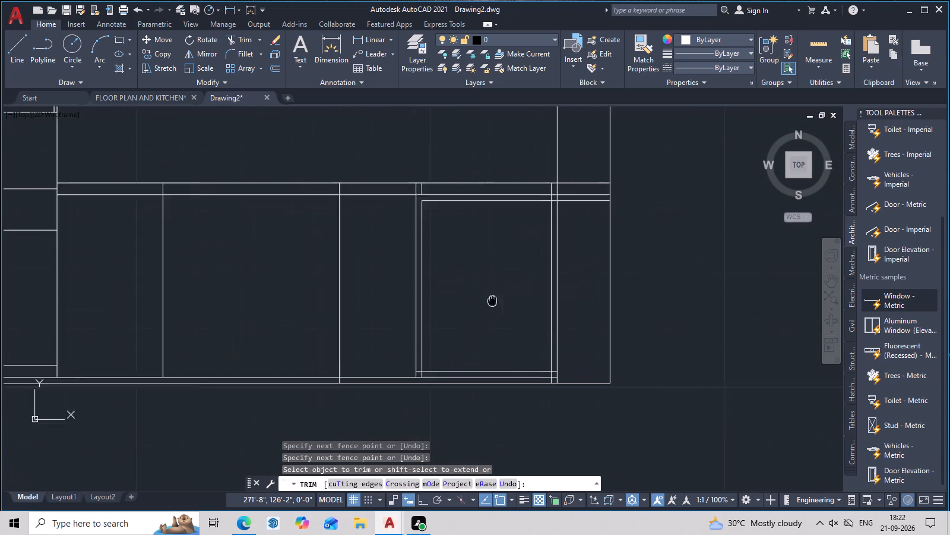
middle_drag(494, 297, 495, 295)
scroll(473, 383, up, 2)
middle_drag(393, 348, 445, 338)
scroll(425, 332, up, 3)
drag(410, 332, 403, 332)
drag(401, 332, 345, 332)
drag(333, 292, 333, 337)
Trim the 1" offset lines to clean inner-frame corners at the bottom and top of the end base cabinet's wall side.
scroll(342, 328, down, 2)
middle_drag(379, 350, 353, 355)
middle_drag(476, 366, 449, 370)
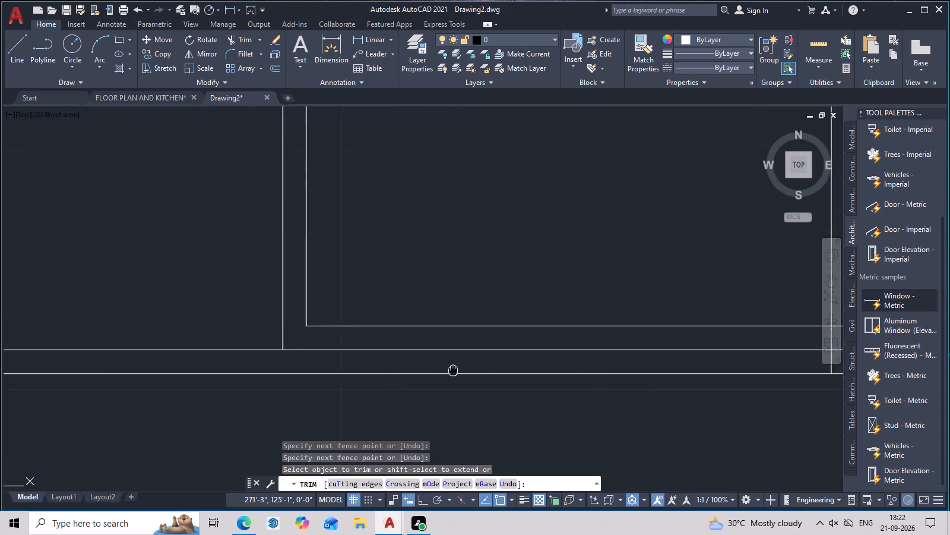
middle_drag(449, 370, 289, 373)
scroll(654, 332, up, 3)
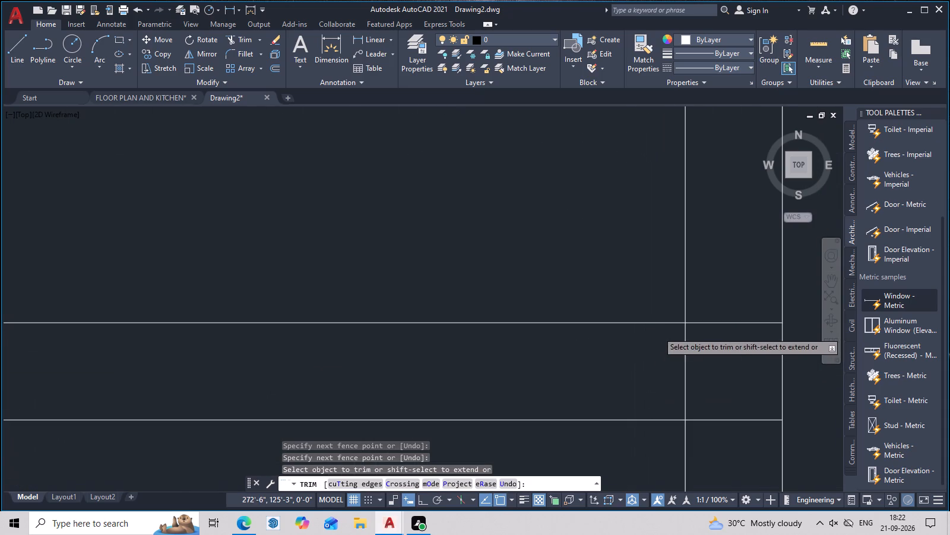
drag(719, 307, 720, 359)
drag(698, 376, 609, 379)
scroll(658, 369, down, 6)
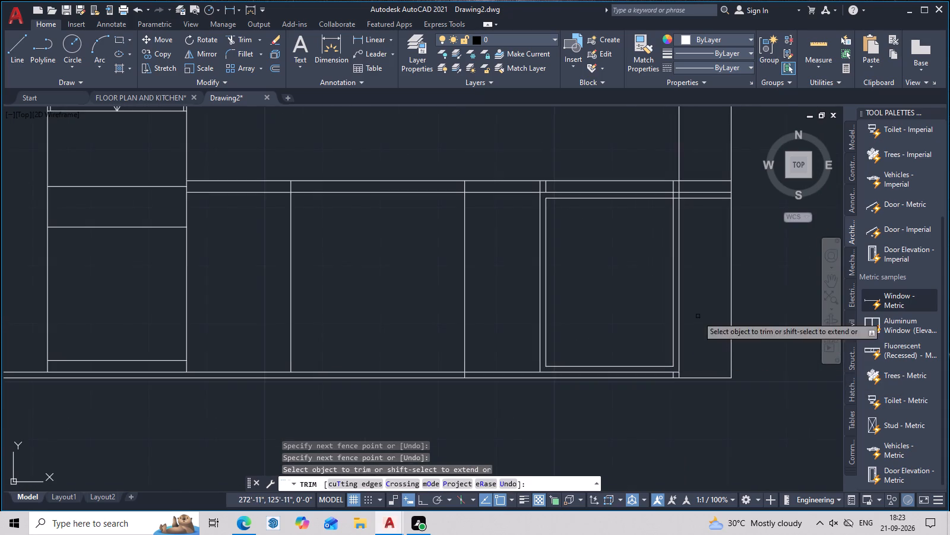
middle_drag(697, 309, 686, 369)
scroll(680, 241, up, 3)
middle_drag(643, 325, 650, 254)
scroll(646, 257, up, 3)
middle_drag(636, 261, 645, 340)
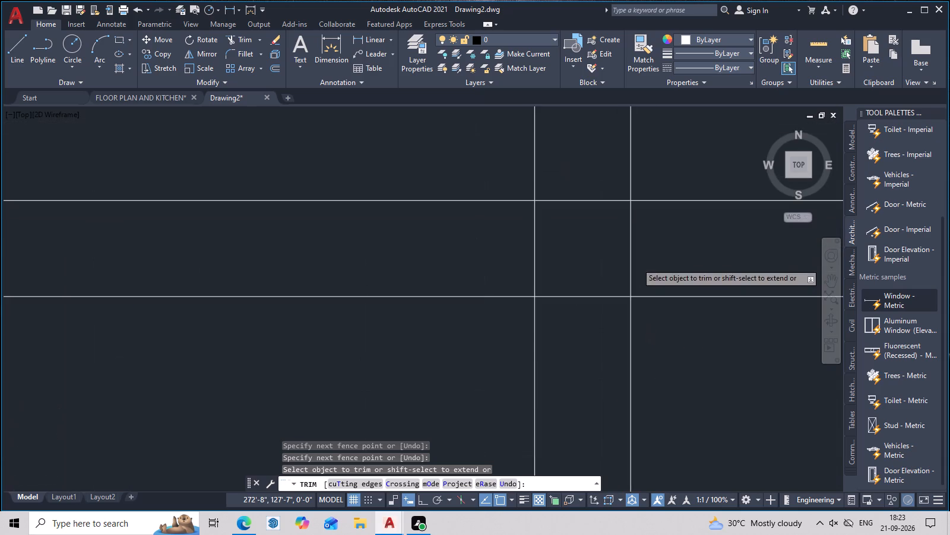
drag(583, 281, 584, 358)
drag(574, 267, 515, 257)
scroll(543, 260, down, 3)
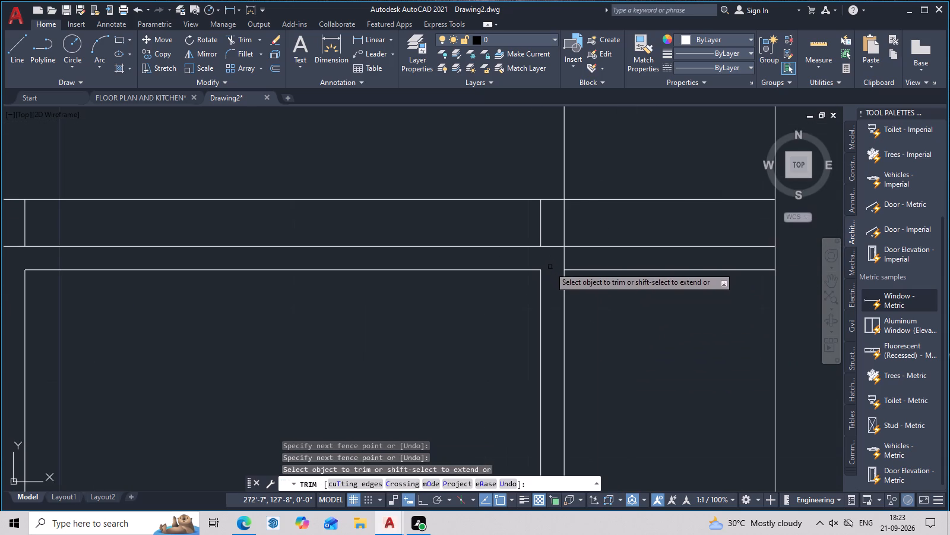
Trim the countertop underside line and both leftover vertical stubs out of the band above the end base cabinet's inner frame.
middle_drag(550, 269, 566, 318)
middle_drag(566, 325, 566, 335)
drag(552, 276, 544, 275)
drag(543, 275, 520, 279)
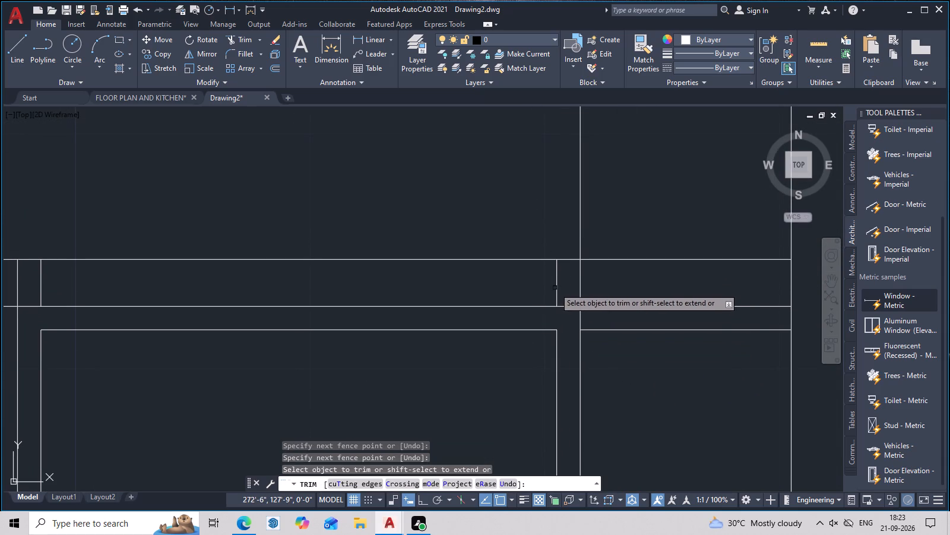
drag(563, 282, 531, 280)
scroll(560, 297, down, 1)
middle_drag(560, 297, 560, 298)
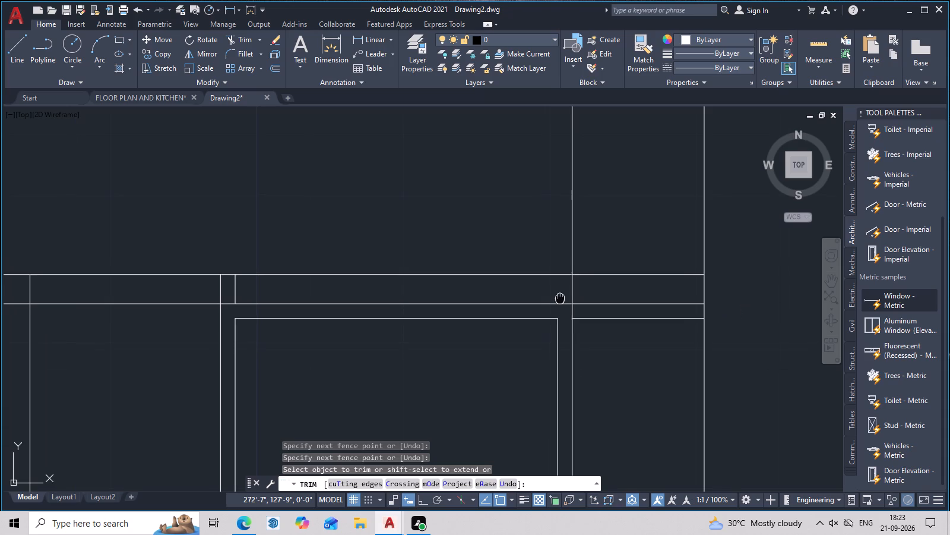
middle_drag(560, 298, 560, 339)
click(473, 348)
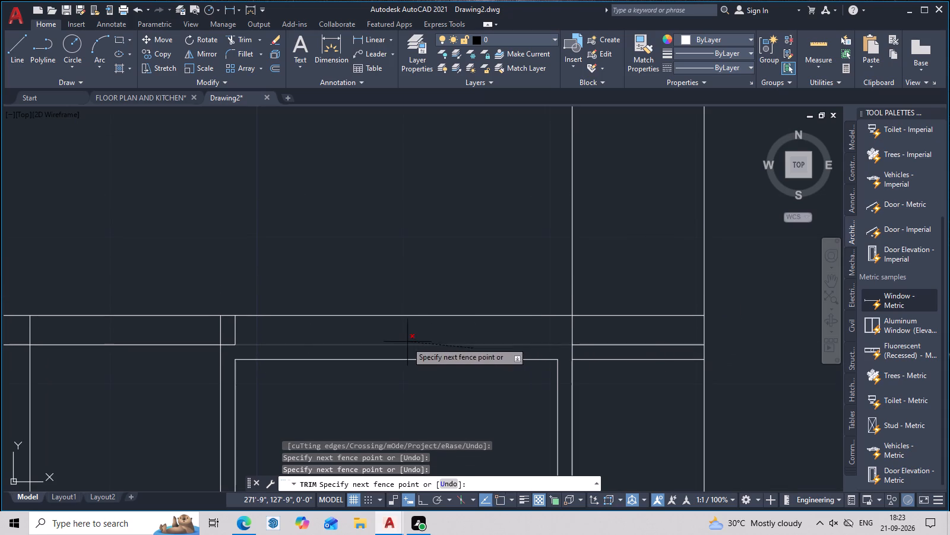
click(274, 344)
middle_drag(276, 336, 430, 340)
click(387, 328)
click(385, 350)
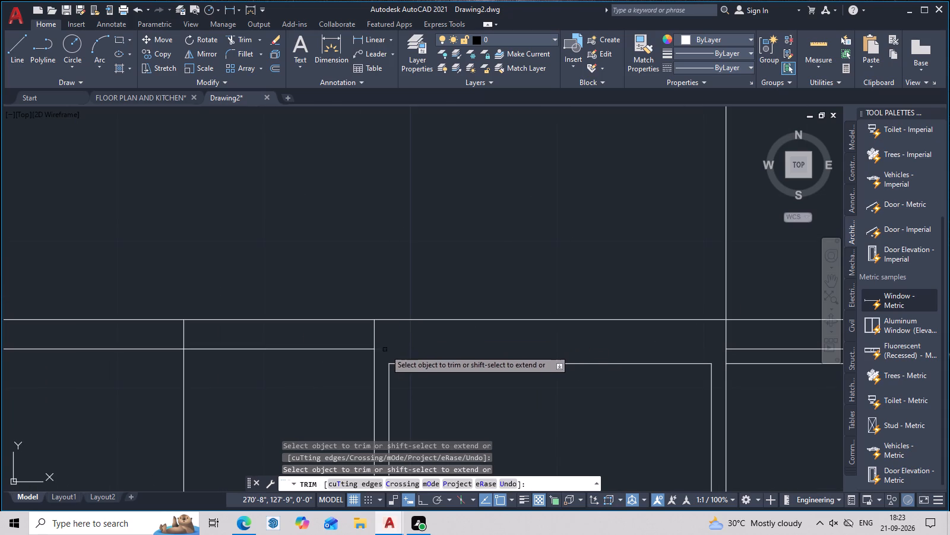
scroll(441, 351, down, 3)
middle_drag(474, 358, 534, 345)
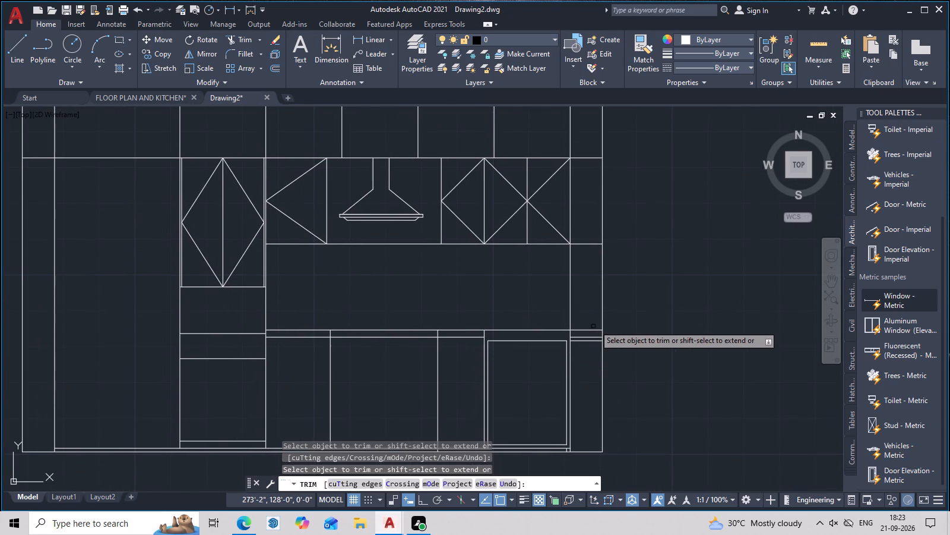
middle_drag(596, 328, 600, 367)
key(Escape)
Draw a vertical line about 2" long from countertop underside to top, just inside the narrow bay beside the end cabinet's divider.
scroll(462, 386, up, 2)
middle_drag(497, 374, 534, 362)
scroll(567, 345, up, 2)
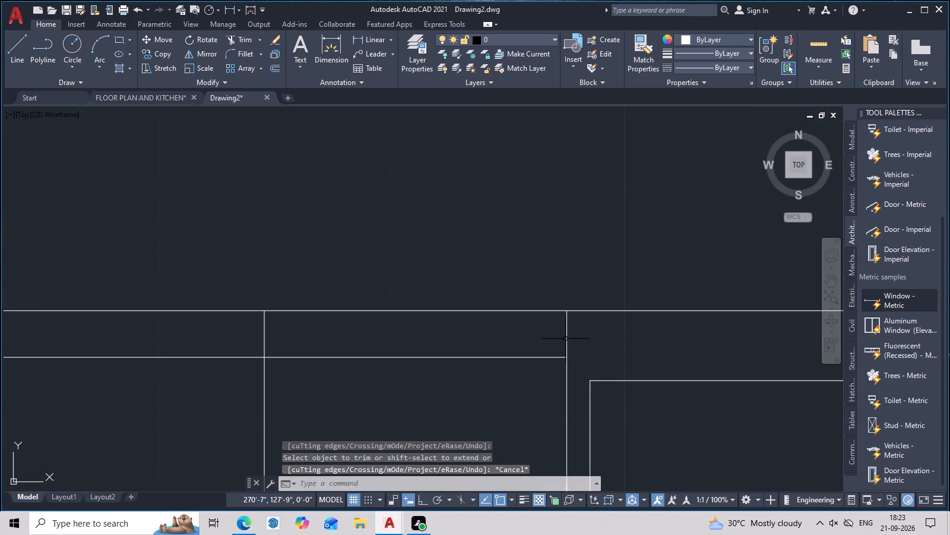
text(L)
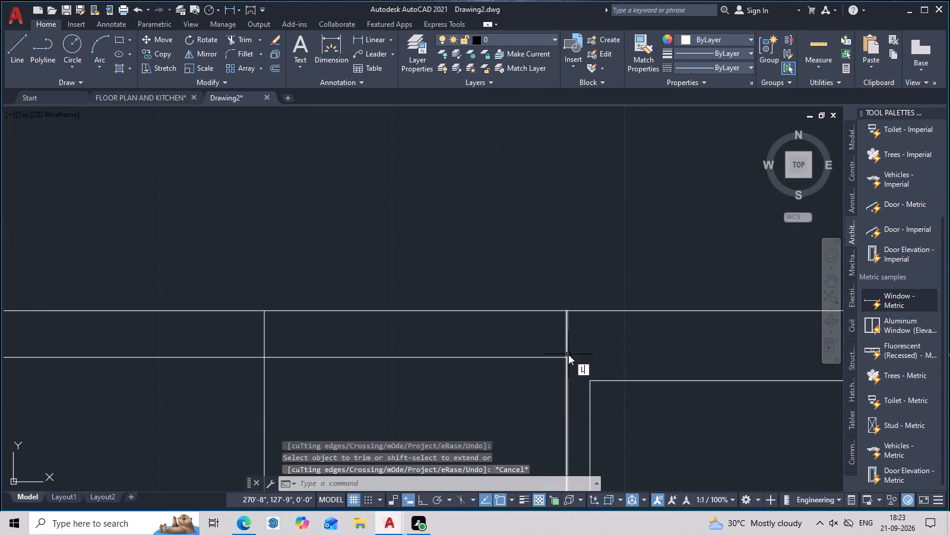
key(space)
click(544, 359)
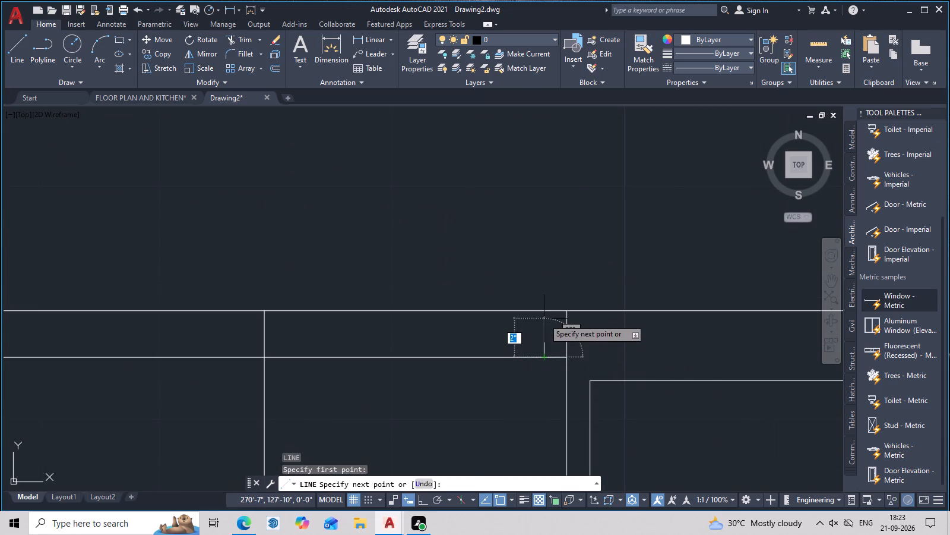
click(544, 312)
key(Escape)
Trim the end base cabinet's divider where it crosses the countertop thickness.
text(TR)
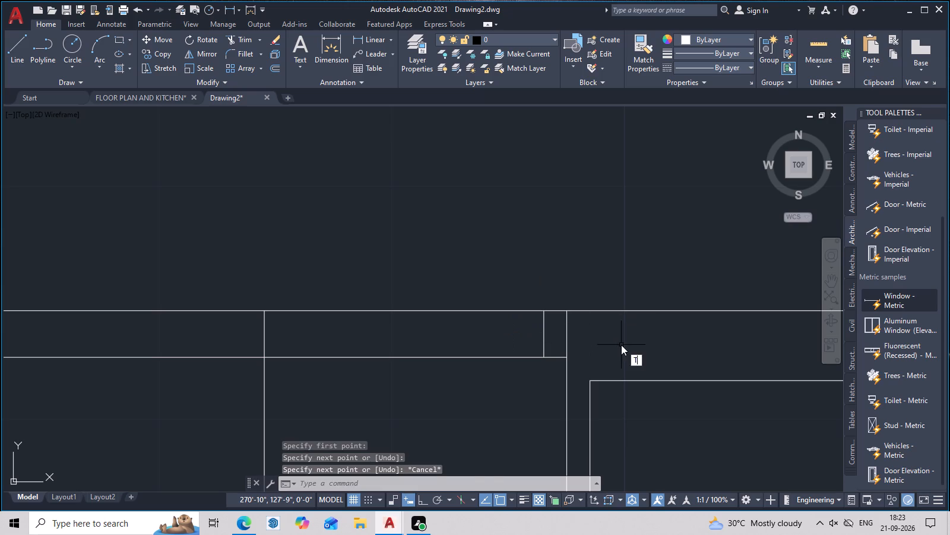
key(space)
click(566, 335)
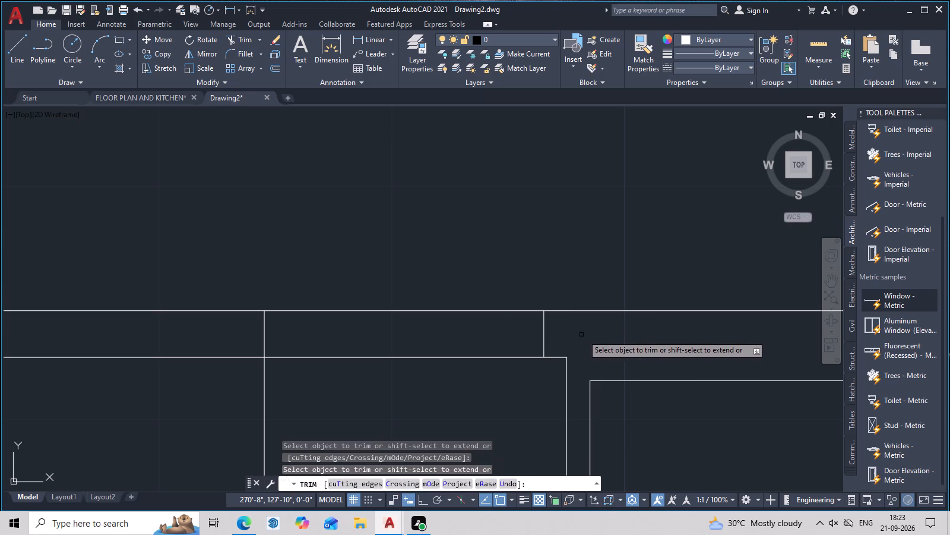
scroll(585, 336, down, 4)
middle_drag(618, 348, 583, 350)
middle_drag(598, 374, 597, 328)
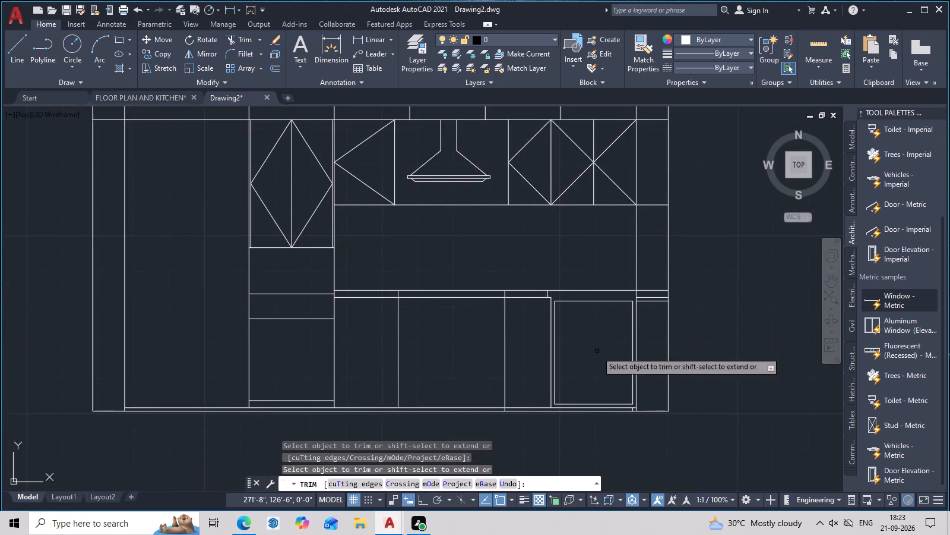
scroll(597, 351, up, 2)
middle_drag(597, 351, 610, 391)
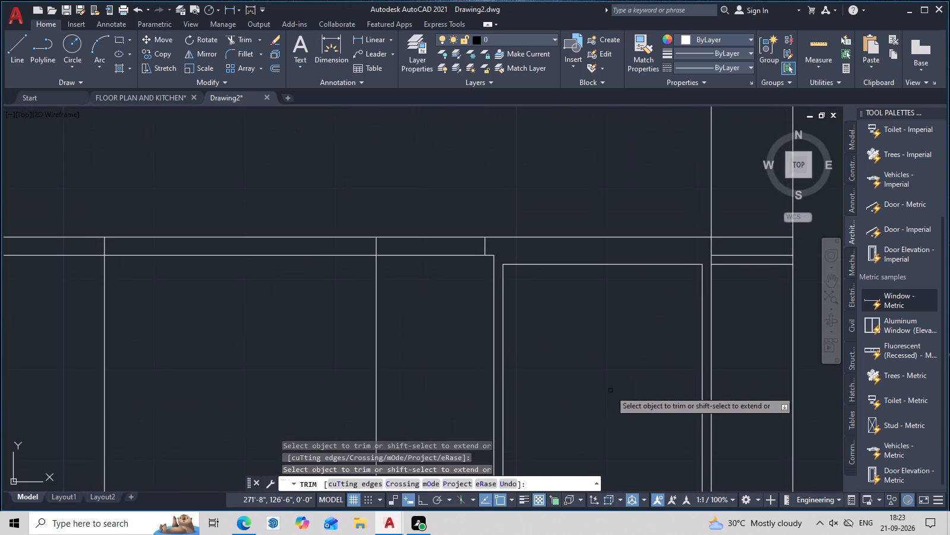
key(Escape)
Offset the countertop underside line 1" downward across the remaining base cabinets.
middle_drag(610, 388, 632, 356)
scroll(567, 349, down, 2)
middle_drag(567, 349, 584, 372)
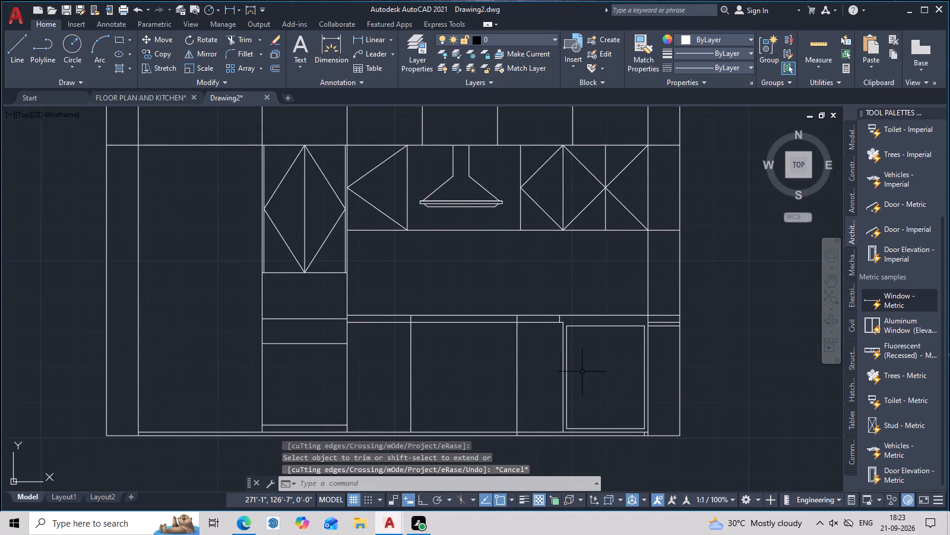
scroll(471, 342, up, 1)
text(O)
key(space)
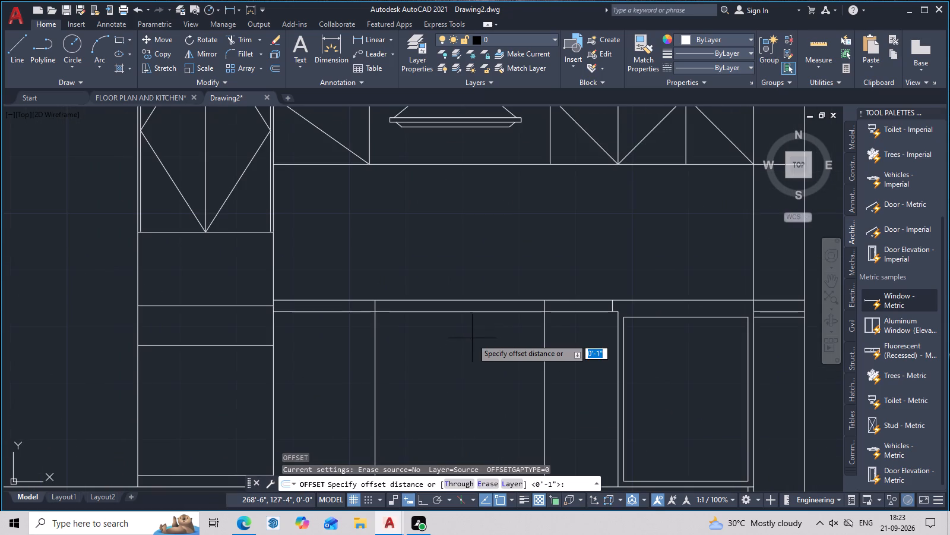
text(1)
key(space)
click(457, 313)
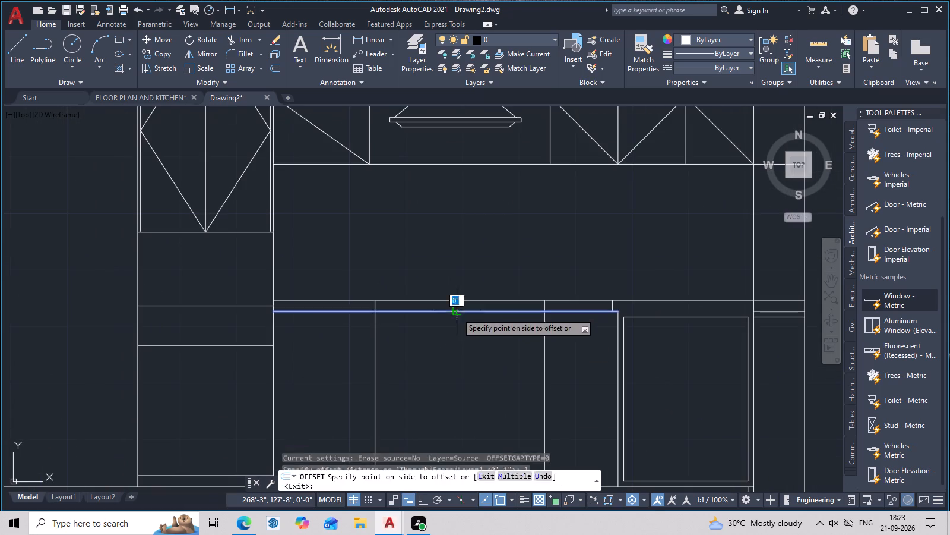
click(457, 333)
middle_drag(471, 342, 483, 316)
key(Escape)
Trim the two base cabinet dividers out of the 1" gap below the countertop and out of the countertop thickness.
middle_drag(513, 336, 526, 354)
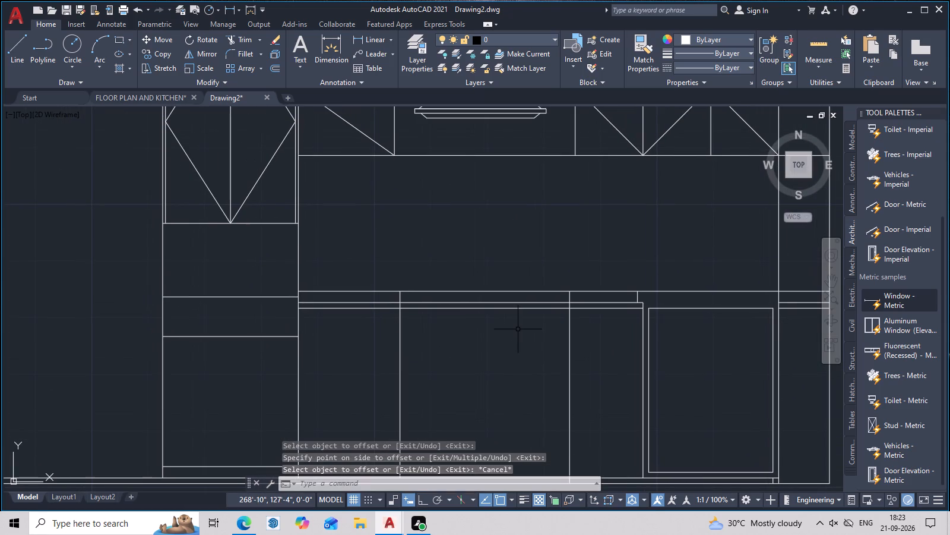
text(TR)
key(space)
middle_drag(474, 314, 473, 285)
scroll(465, 284, up, 2)
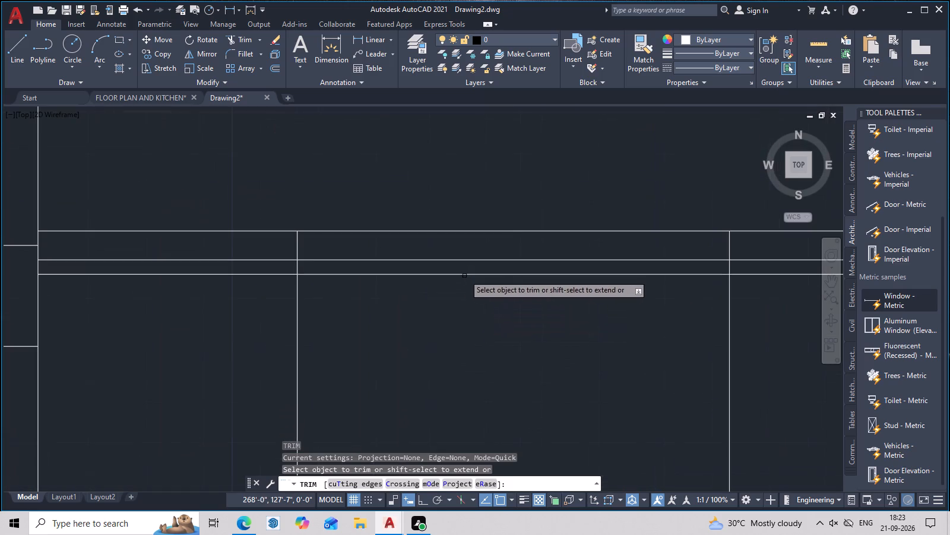
drag(290, 269, 300, 269)
click(347, 269)
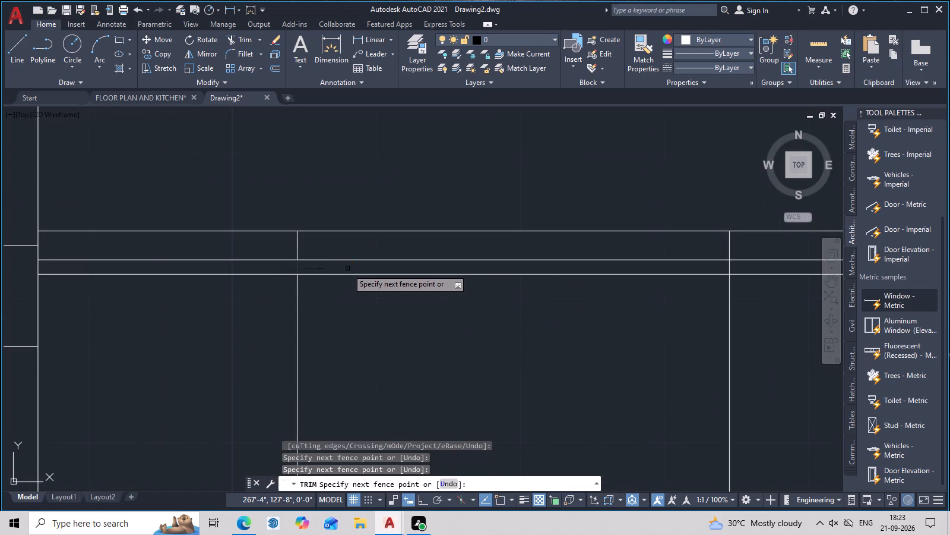
middle_drag(404, 272, 163, 279)
scroll(456, 278, up, 2)
drag(504, 269, 546, 269)
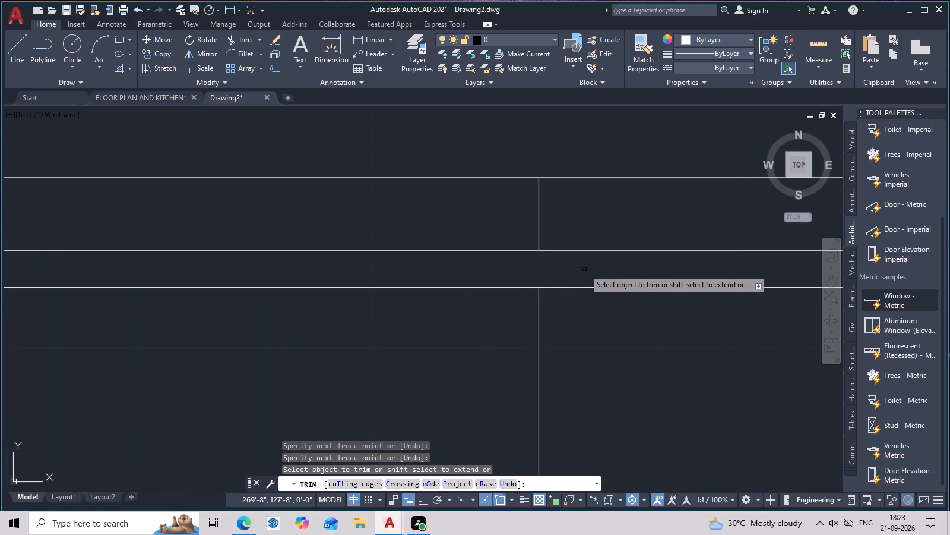
scroll(593, 269, down, 3)
middle_drag(595, 269, 531, 269)
drag(543, 256, 447, 255)
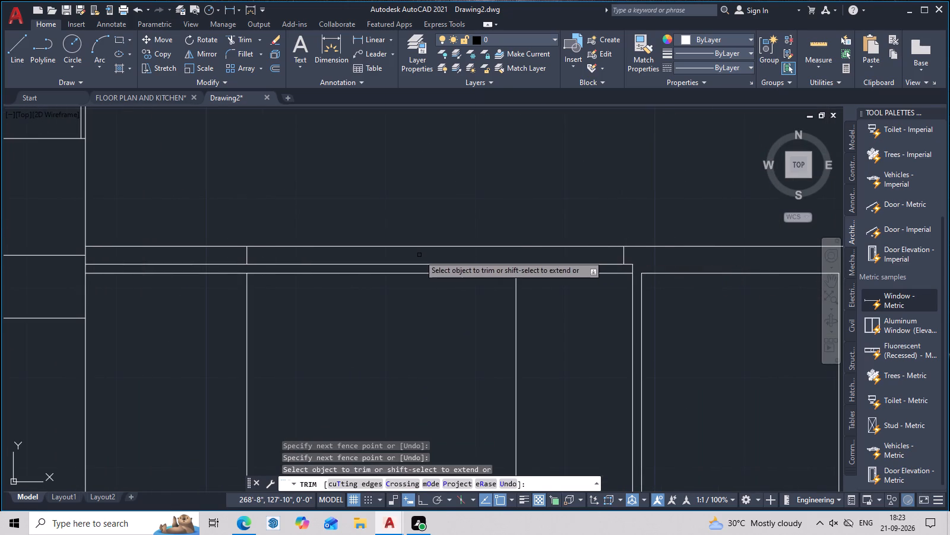
middle_drag(424, 256, 543, 261)
drag(372, 260, 317, 256)
scroll(360, 257, down, 2)
middle_drag(377, 255, 420, 262)
key(Escape)
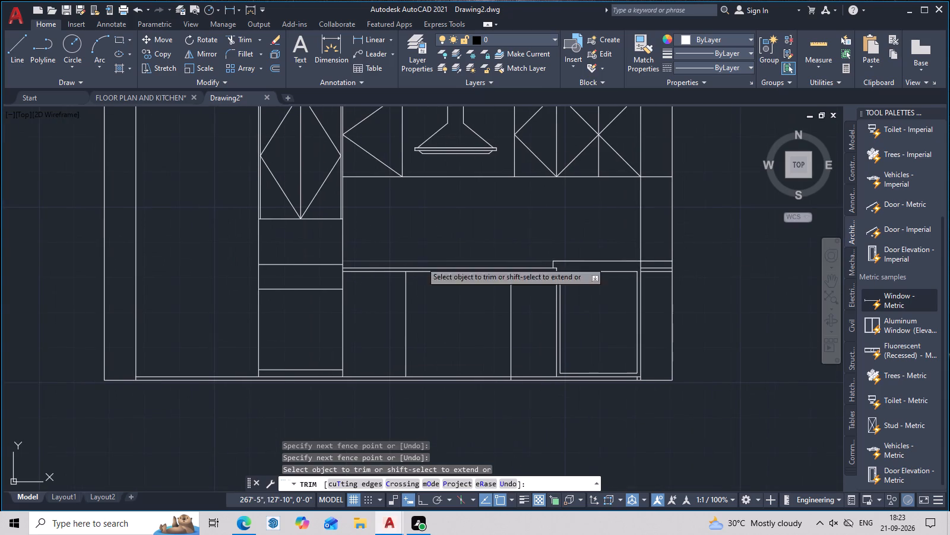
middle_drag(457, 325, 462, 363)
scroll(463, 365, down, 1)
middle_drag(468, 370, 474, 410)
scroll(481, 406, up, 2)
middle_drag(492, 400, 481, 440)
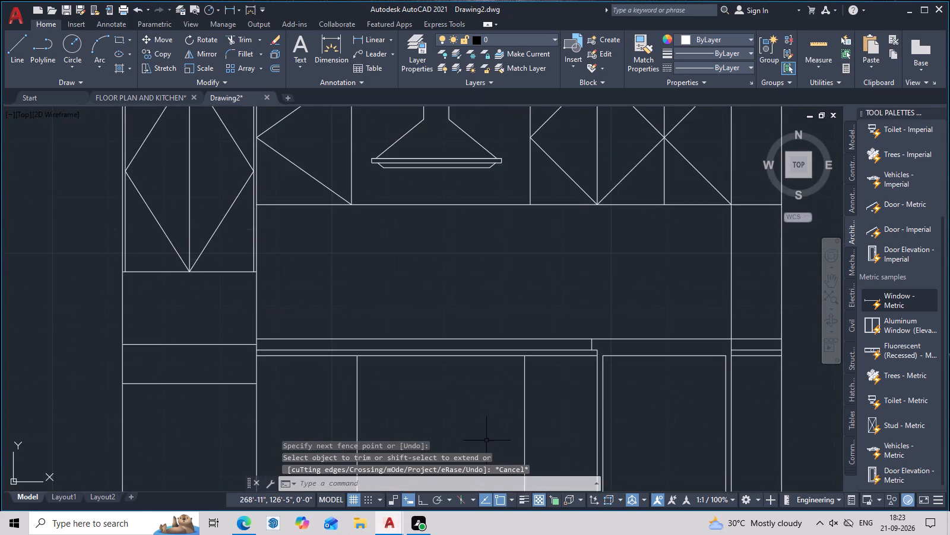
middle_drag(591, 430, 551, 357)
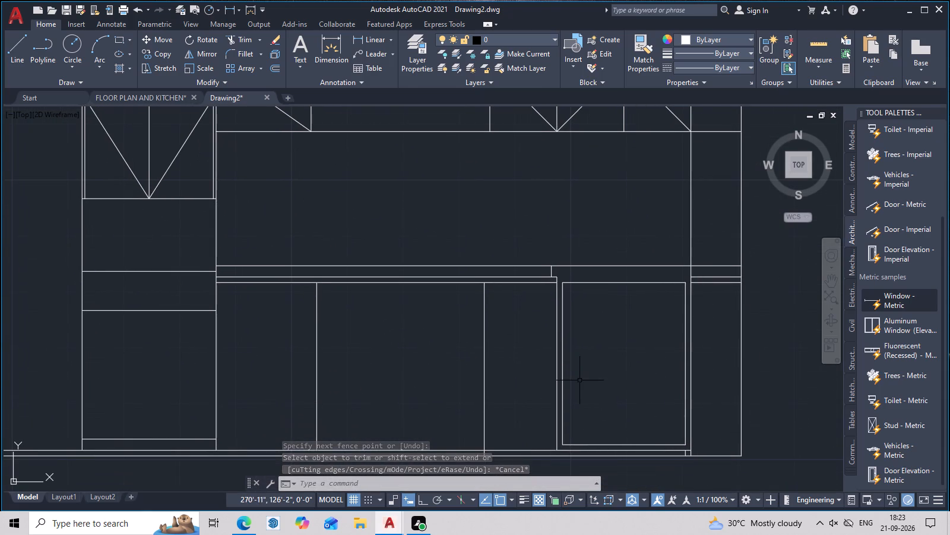
Offset the short vertical line beneath the framed end base cabinet 1" inward, toward the cabinet's middle.
middle_drag(580, 380, 578, 319)
scroll(599, 359, up, 2)
middle_drag(600, 362, 582, 213)
middle_drag(617, 293, 504, 294)
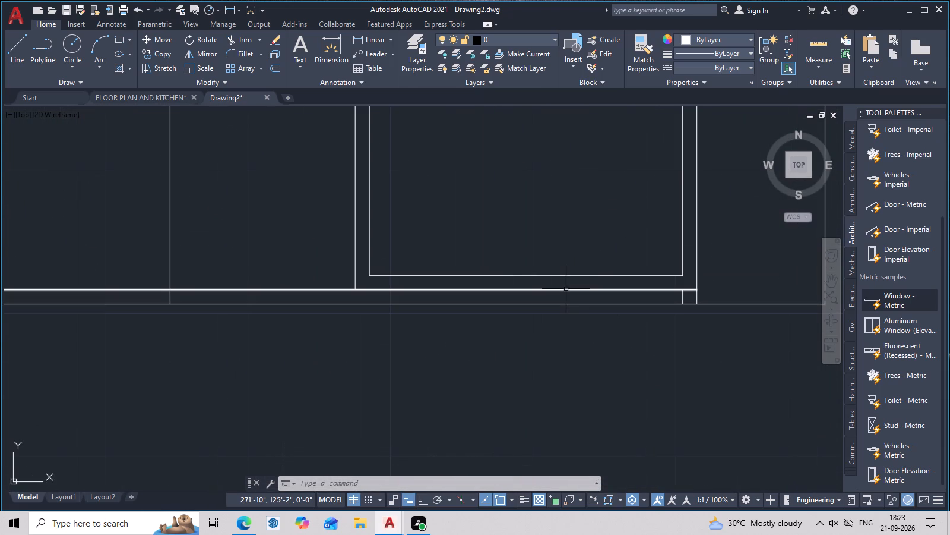
text(O)
key(space)
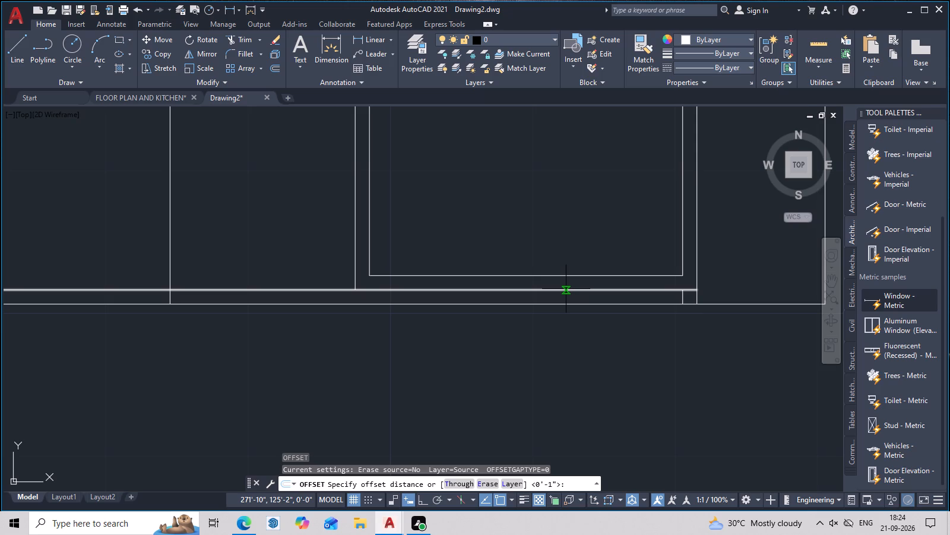
text(1)
key(space)
scroll(667, 292, up, 2)
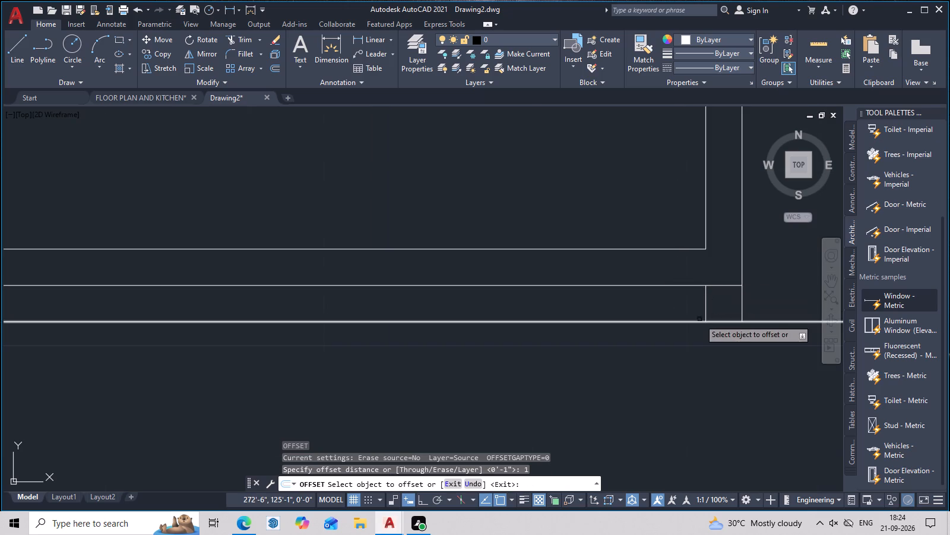
click(705, 304)
click(631, 303)
scroll(594, 304, down, 2)
middle_drag(581, 310, 684, 312)
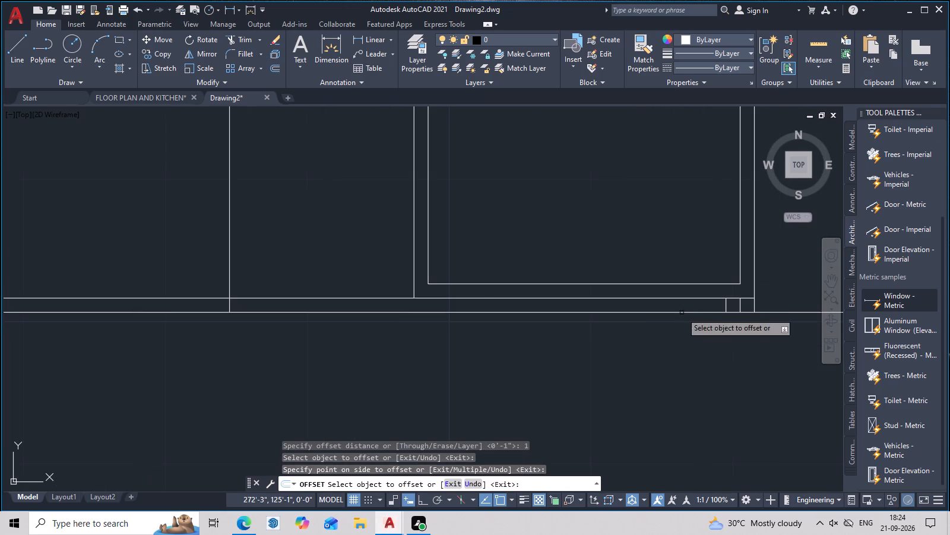
key(Escape)
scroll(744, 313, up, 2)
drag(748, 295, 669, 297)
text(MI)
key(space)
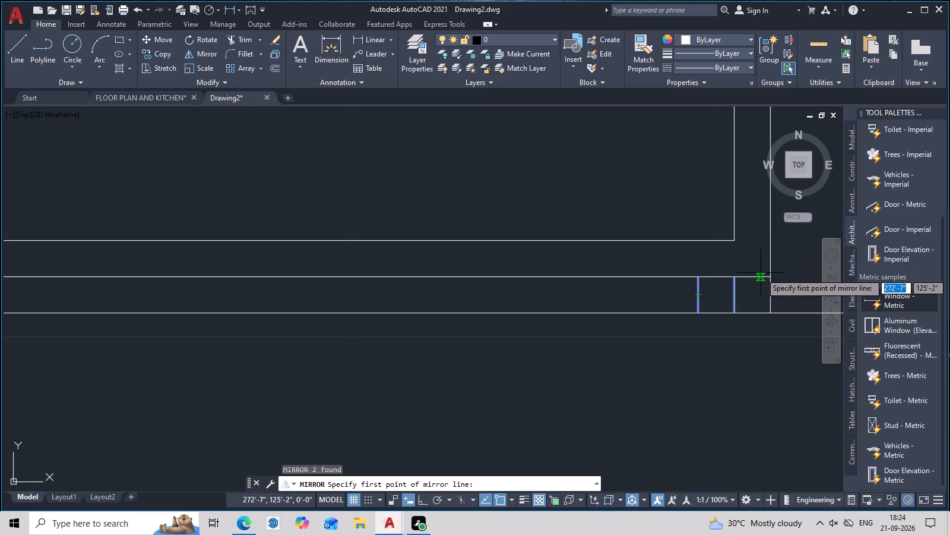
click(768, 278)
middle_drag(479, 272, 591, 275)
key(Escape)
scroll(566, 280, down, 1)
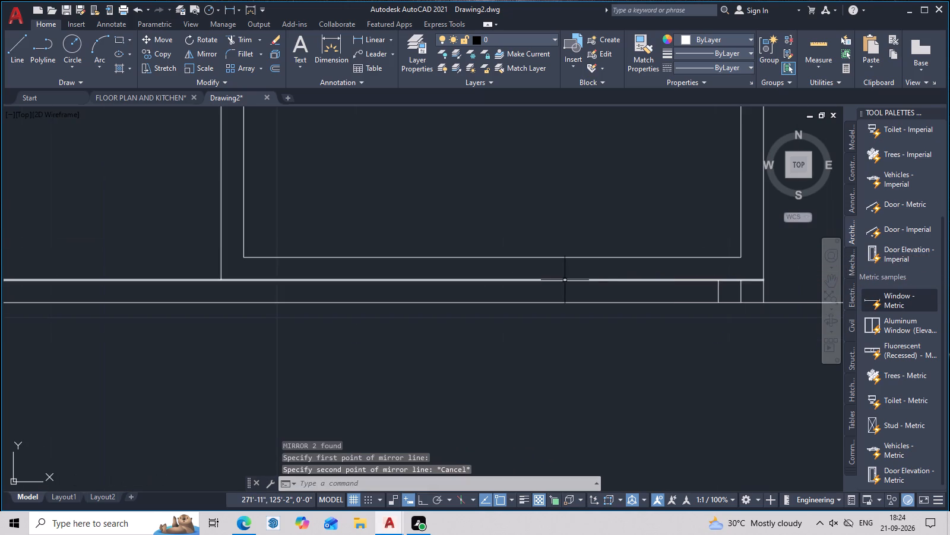
Mirror the two short foot lines about the end base cabinet's vertical centre axis, using the midpoint between its bottom corners and keeping the originals.
middle_drag(678, 291, 611, 267)
scroll(649, 266, up, 3)
drag(770, 263, 580, 287)
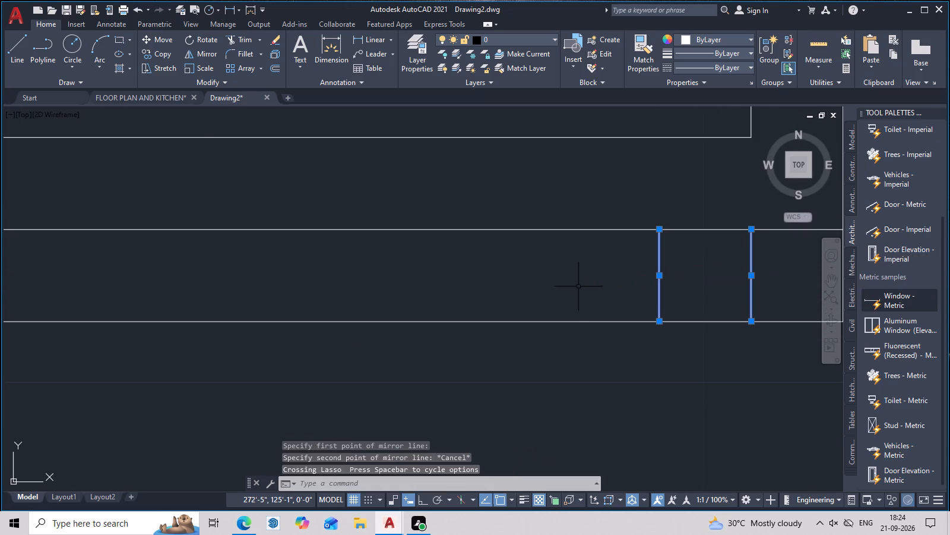
text(MI M)
key(3)
text(P)
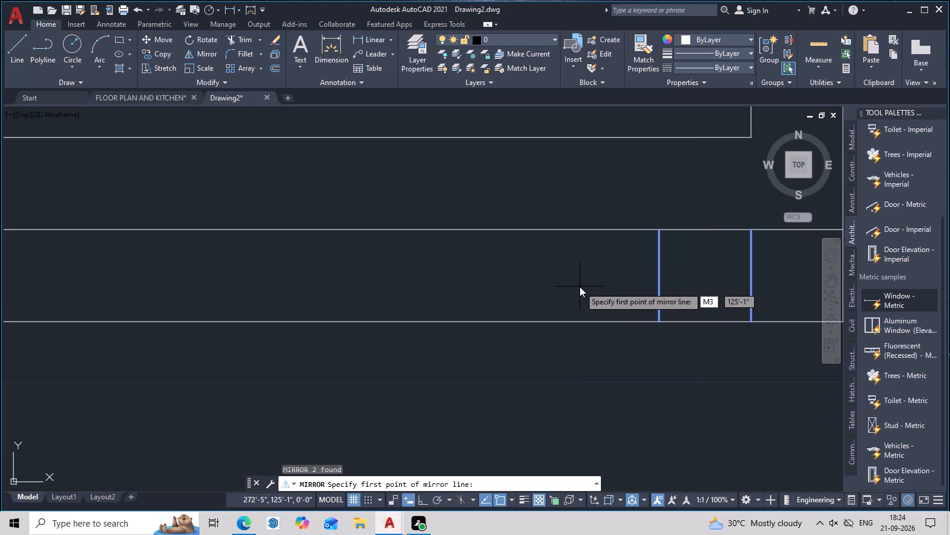
key(space)
key(m)
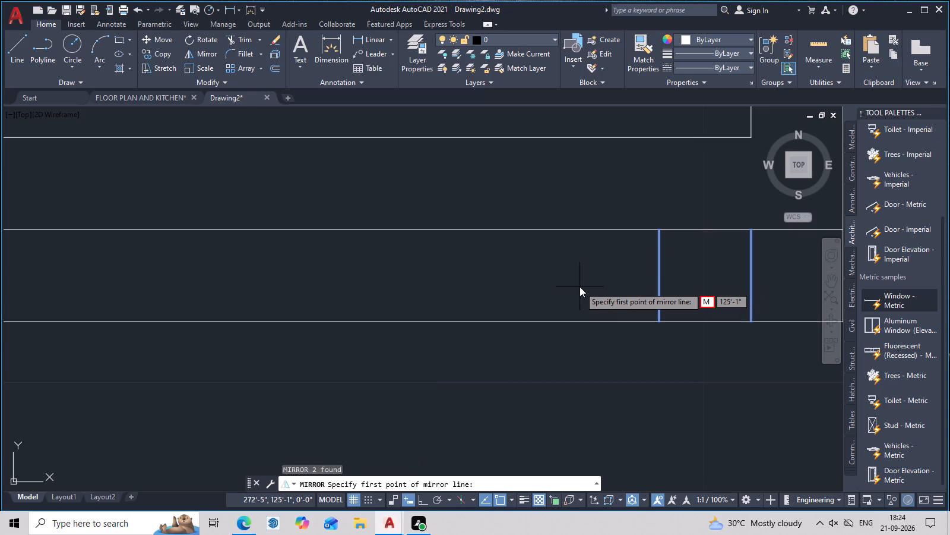
key(2)
key(p)
key(space)
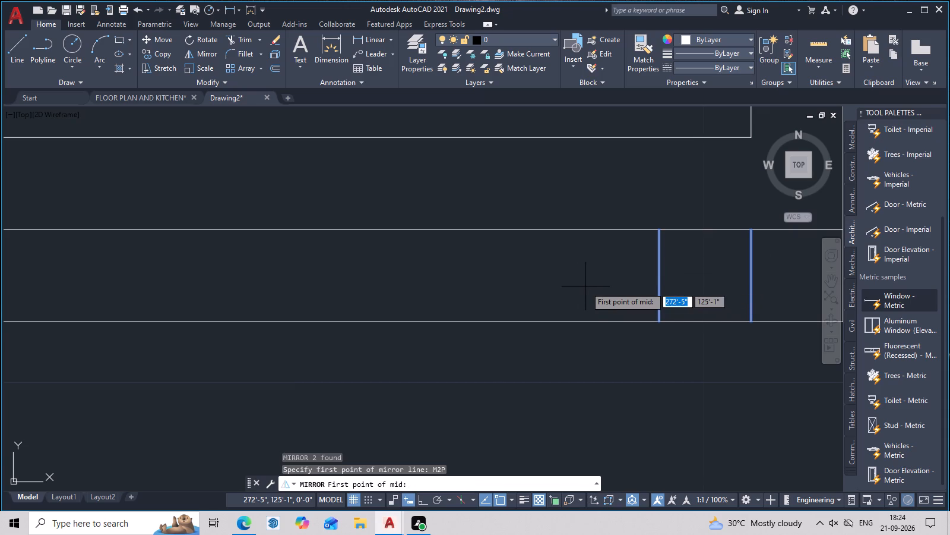
scroll(597, 285, down, 3)
click(660, 270)
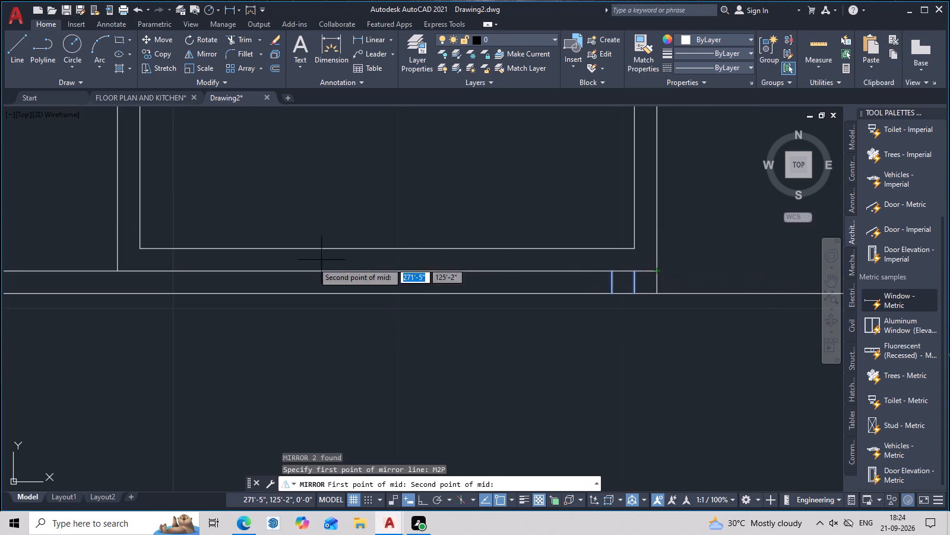
click(120, 267)
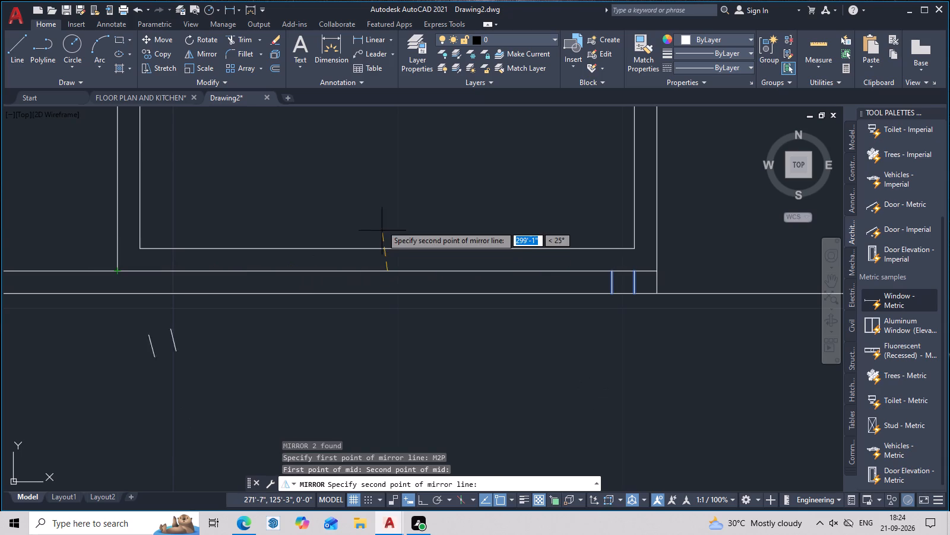
key(F8)
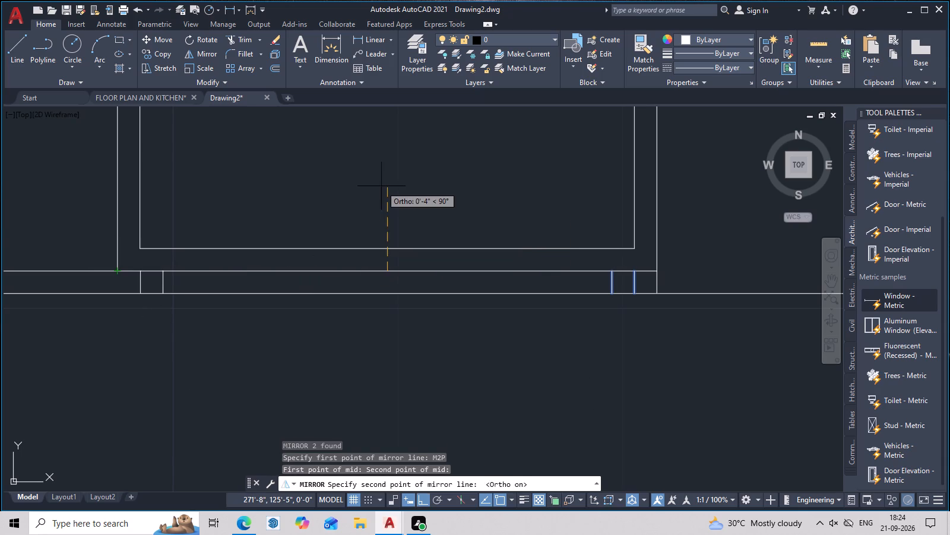
click(381, 186)
drag(409, 228, 381, 186)
scroll(398, 199, down, 3)
middle_drag(403, 203, 419, 237)
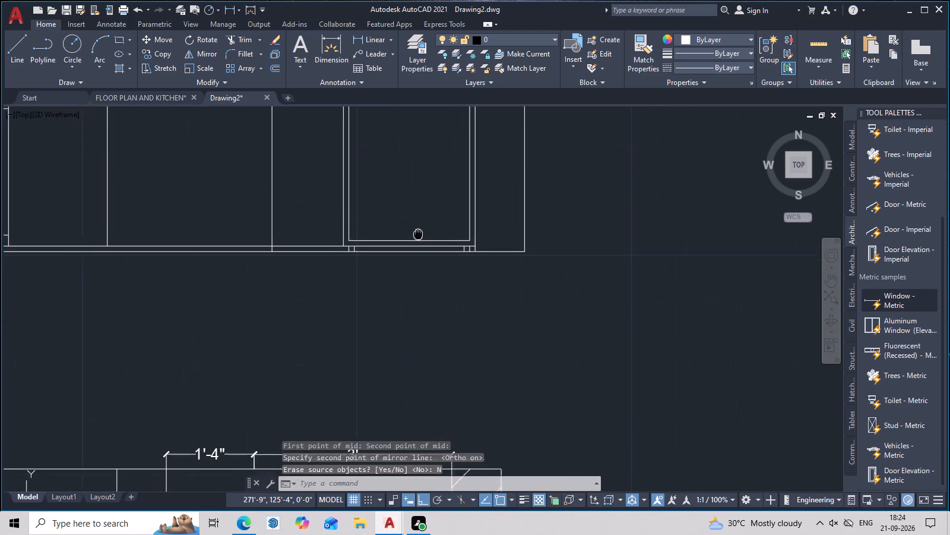
middle_drag(419, 237, 420, 240)
key(Escape)
Measure the spacing of the horizontal lines at the bottom of the tall cabinet and above the floor line.
scroll(423, 240, down, 2)
middle_drag(423, 240, 430, 254)
scroll(435, 254, up, 3)
middle_drag(439, 257, 507, 305)
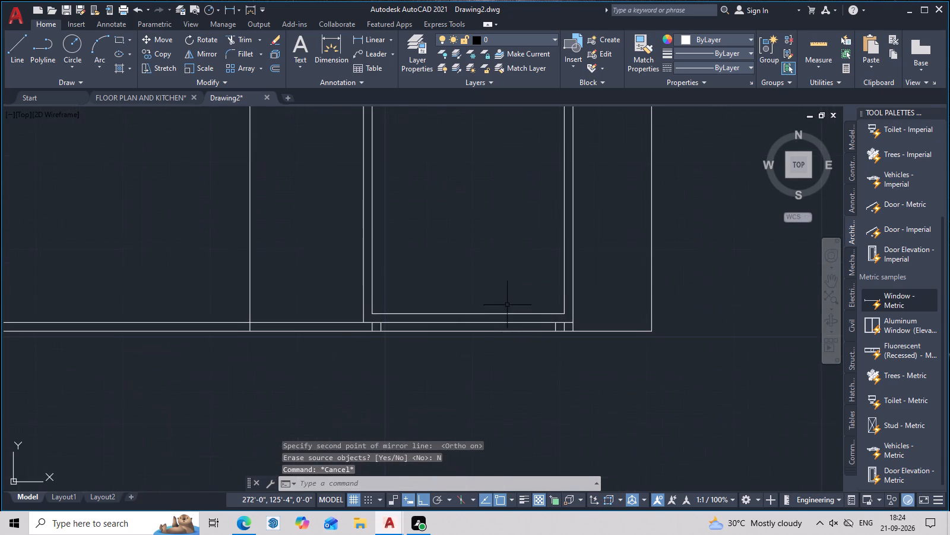
middle_drag(567, 300, 567, 261)
scroll(355, 226, down, 2)
middle_drag(394, 237, 446, 320)
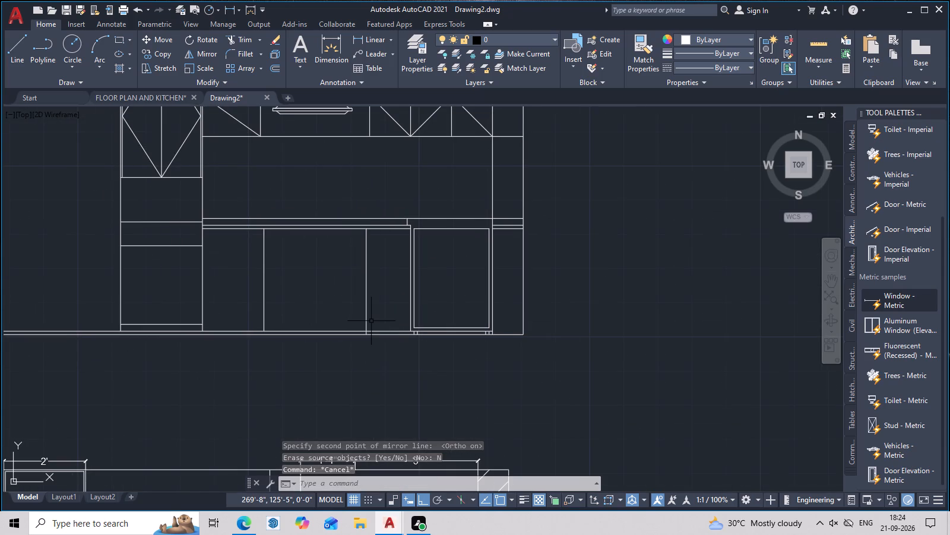
middle_drag(262, 338, 378, 318)
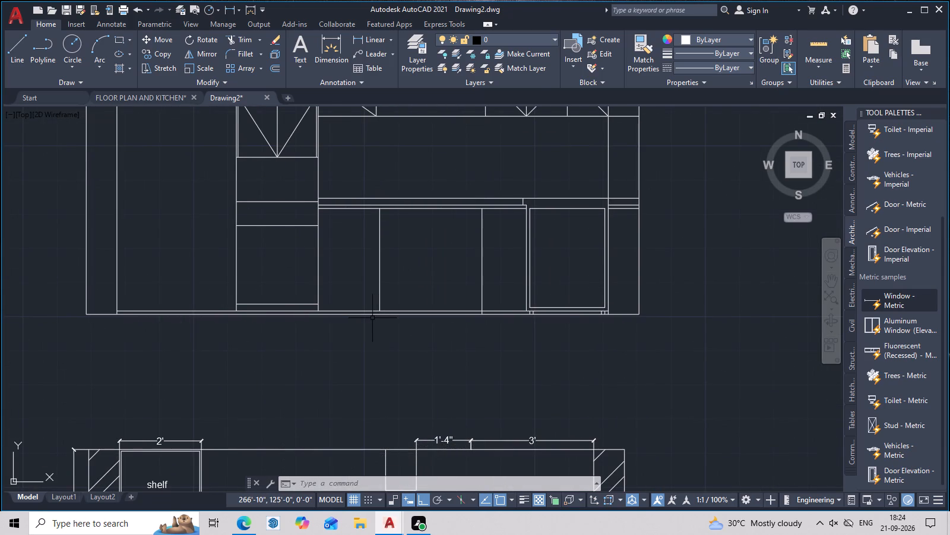
middle_drag(277, 327, 419, 328)
scroll(323, 303, up, 2)
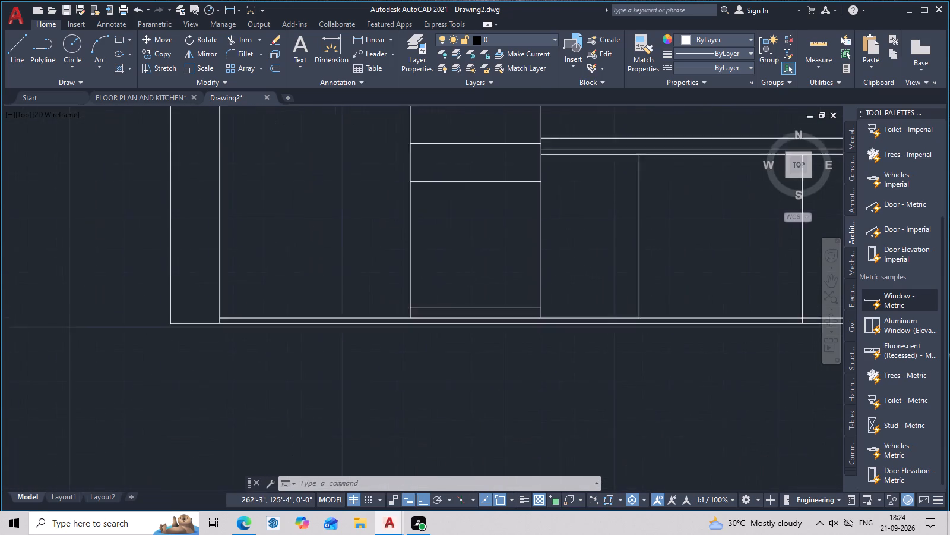
click(814, 49)
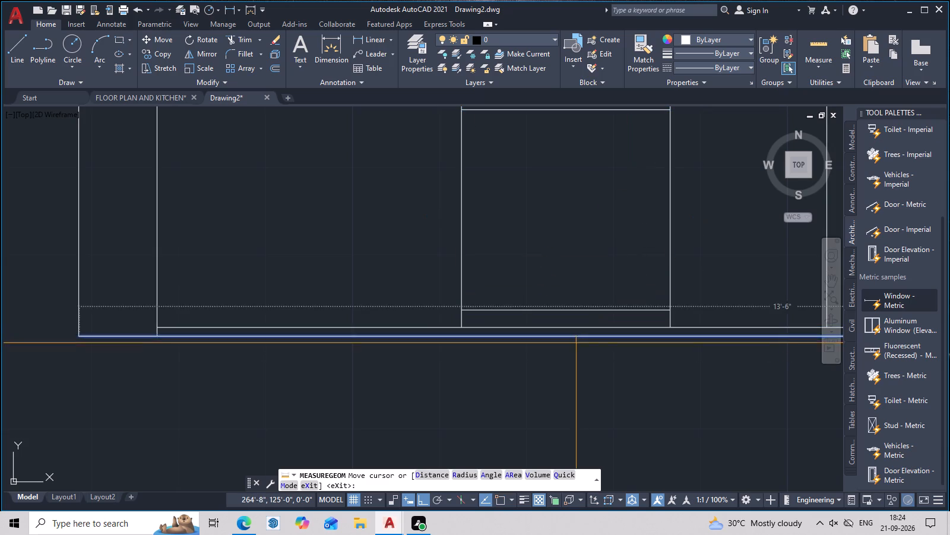
scroll(549, 328, up, 6)
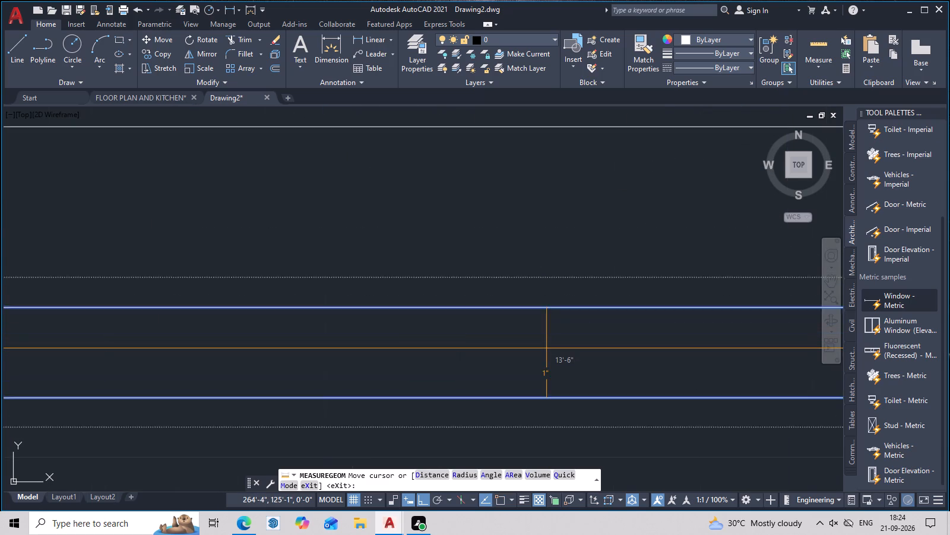
scroll(546, 347, down, 7)
scroll(546, 332, up, 3)
scroll(544, 342, down, 3)
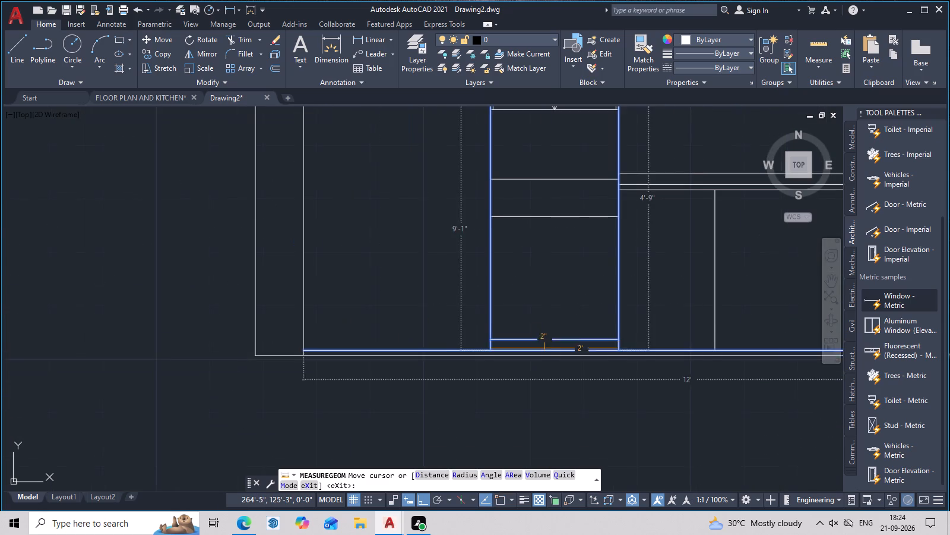
middle_drag(544, 348, 546, 330)
key(Escape)
Trim the line just above the floor out of the empty bay between the wall and the tall cabinet.
middle_drag(546, 329, 493, 266)
scroll(474, 251, up, 1)
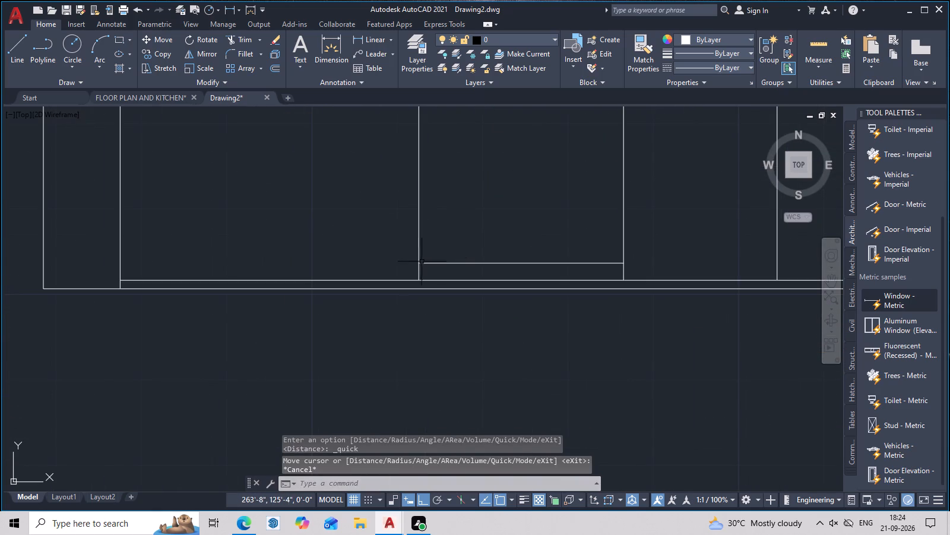
text(TR)
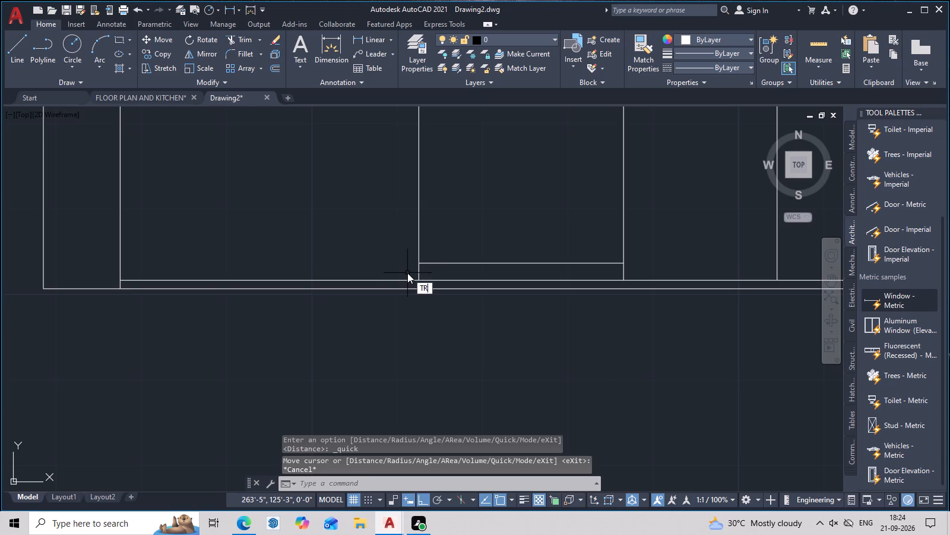
key(space)
click(406, 282)
scroll(429, 289, down, 2)
middle_drag(460, 319, 451, 329)
key(Escape)
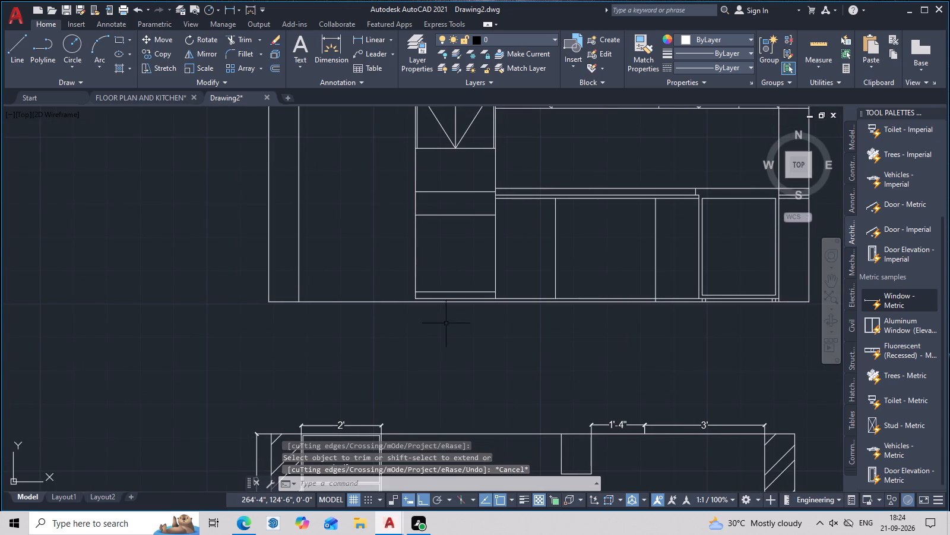
Extend the tall cabinet's side line bordering the empty bay down to the floor line.
text(EX)
key(space)
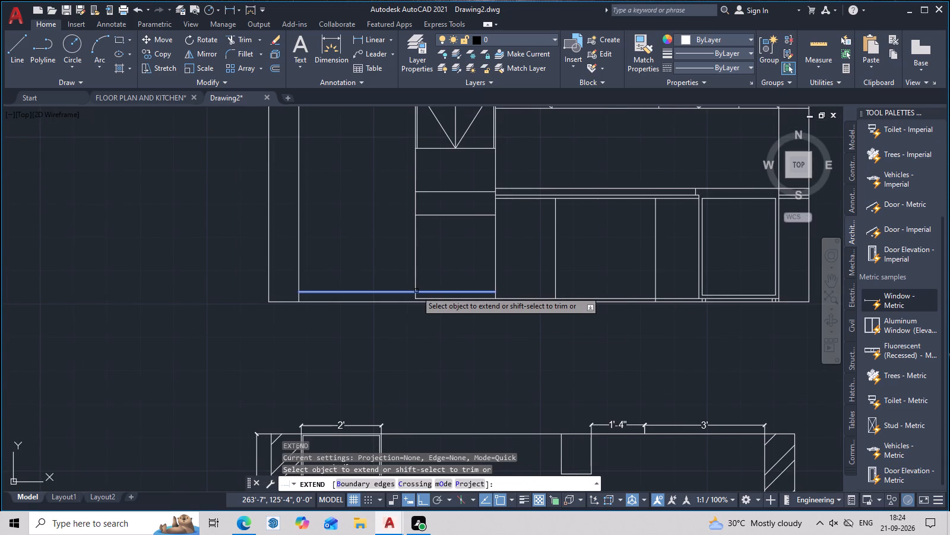
click(416, 295)
key(Escape)
Offset the elevation's floor line 2" downward.
middle_drag(537, 333, 456, 309)
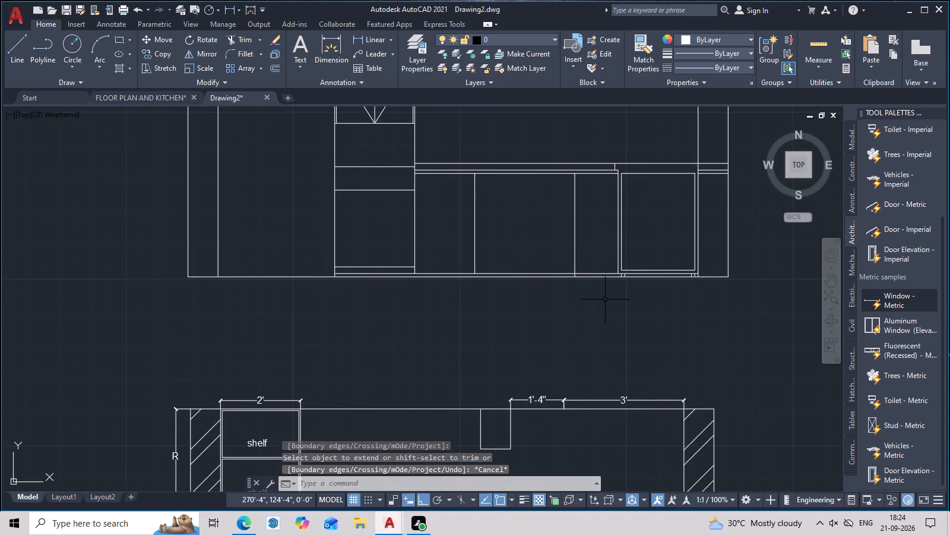
text(O)
key(space)
text(2)
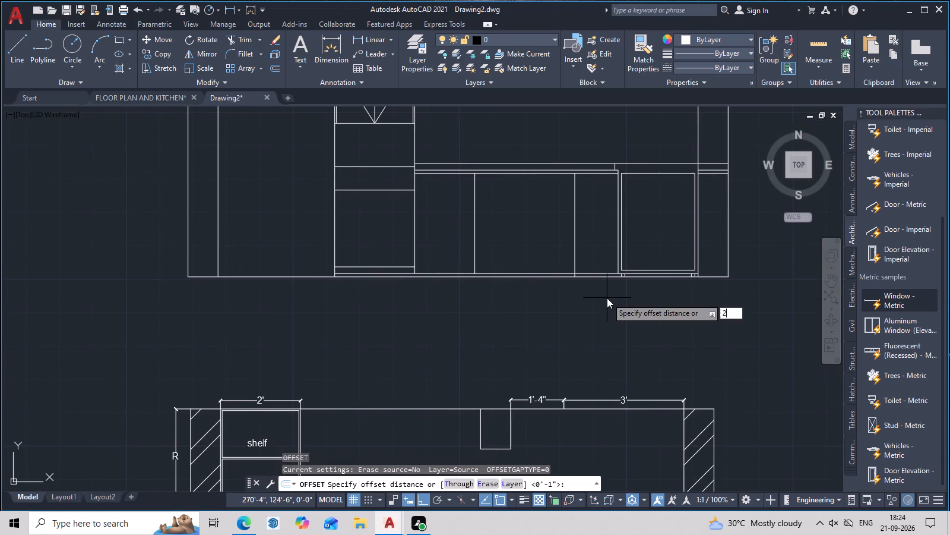
key(space)
scroll(507, 285, up, 2)
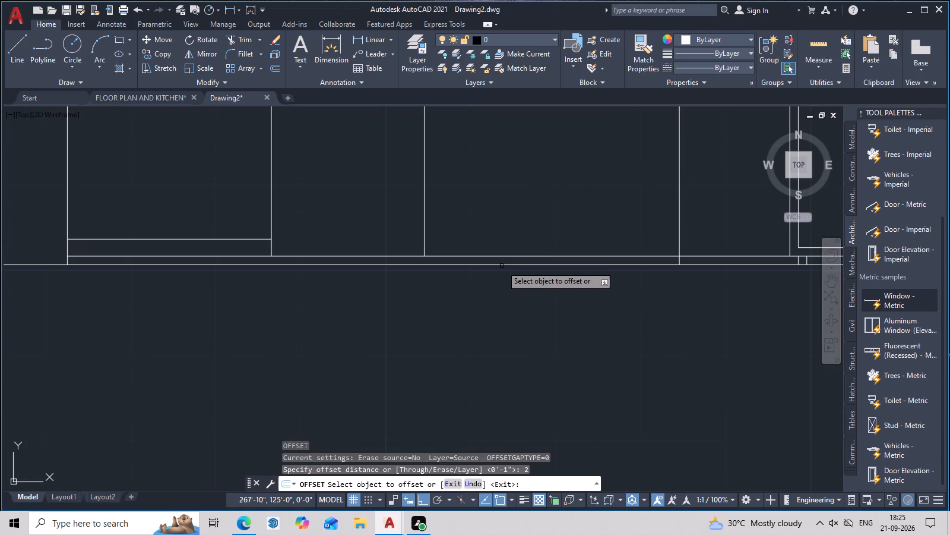
click(503, 265)
click(505, 303)
middle_drag(508, 315, 575, 312)
scroll(403, 299, down, 3)
middle_drag(413, 325, 422, 326)
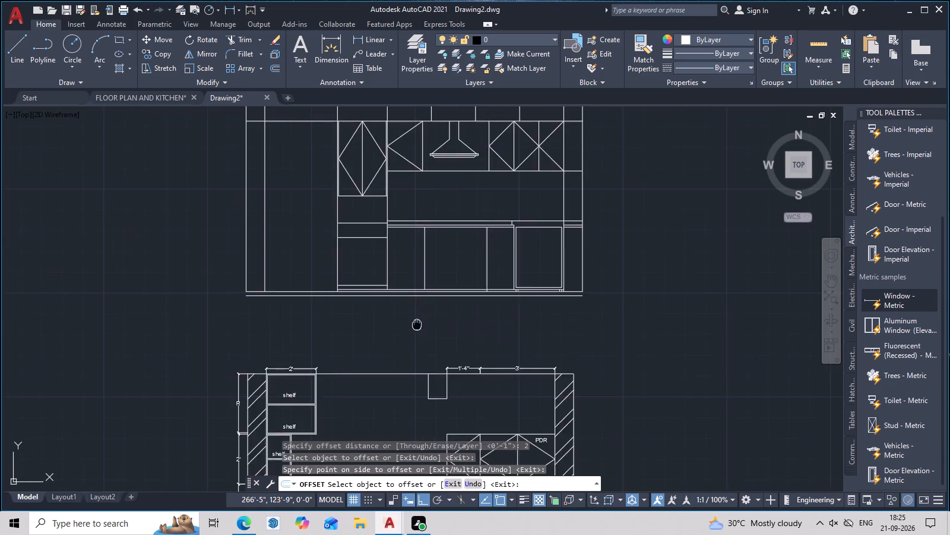
middle_drag(422, 326, 508, 324)
key(Escape)
Extend both vertical lines of the wall beside the empty bay down to the lower floor line.
scroll(372, 315, up, 2)
middle_drag(388, 314, 456, 314)
text(EX)
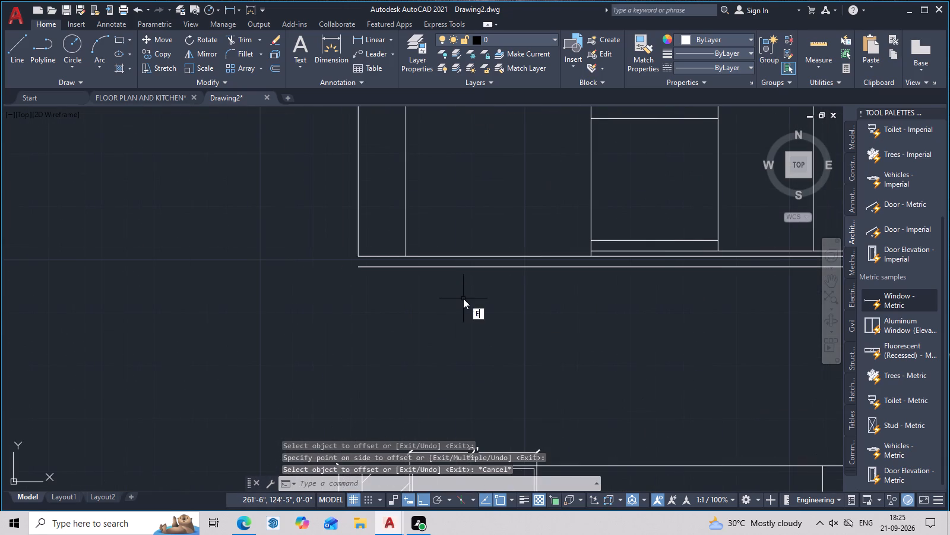
key(space)
click(359, 247)
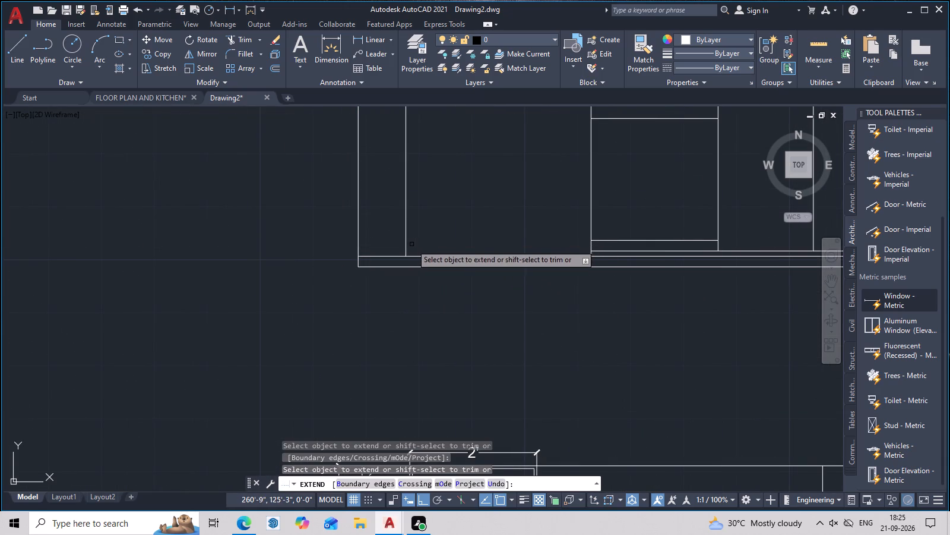
click(404, 248)
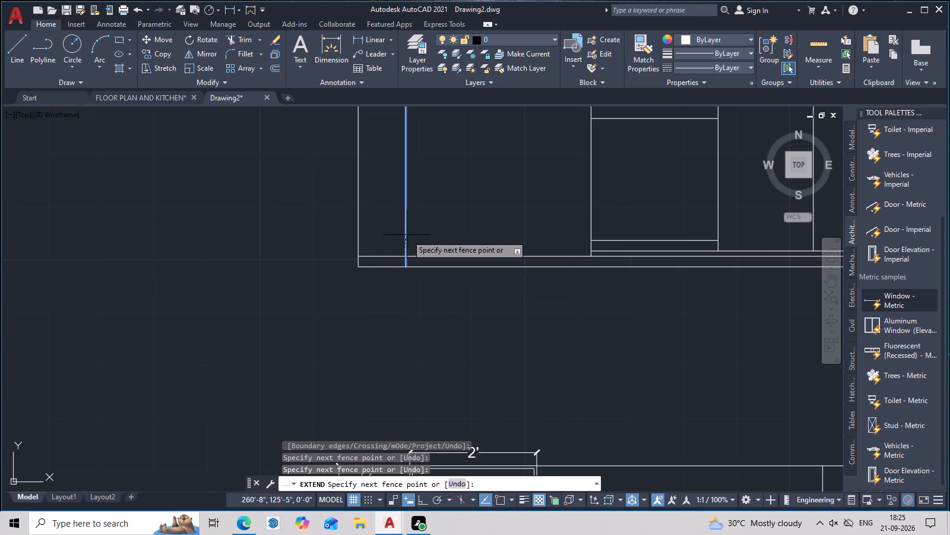
click(410, 232)
middle_drag(408, 265, 369, 277)
scroll(379, 274, down, 2)
middle_drag(441, 286, 272, 292)
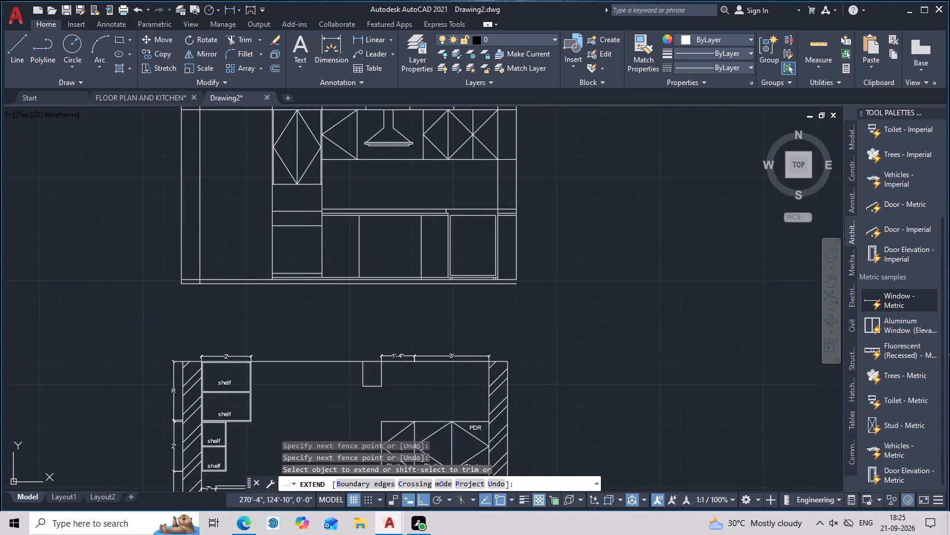
middle_drag(492, 298, 456, 311)
key(Escape)
Check the height from the lower floor line up to the countertop's top edge with a linear dimension.
middle_drag(556, 272, 536, 308)
key(space)
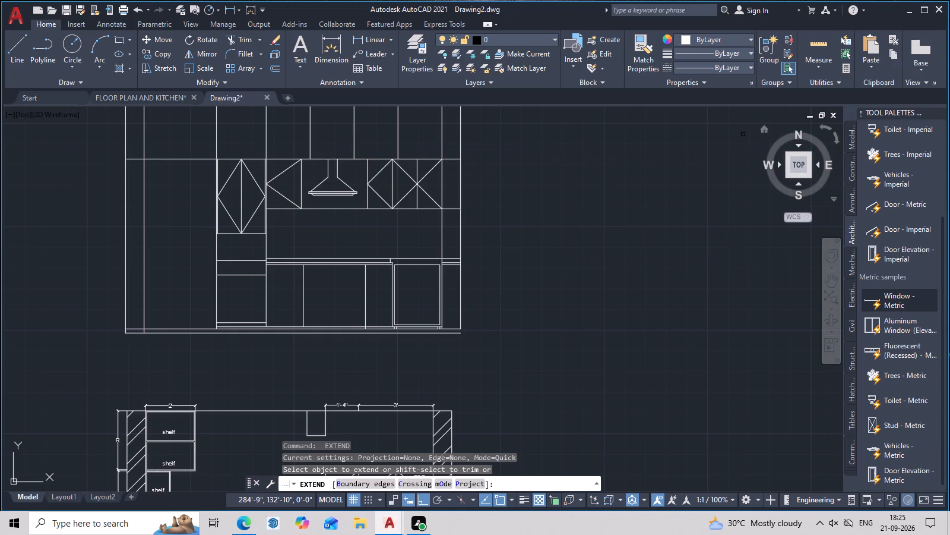
click(381, 39)
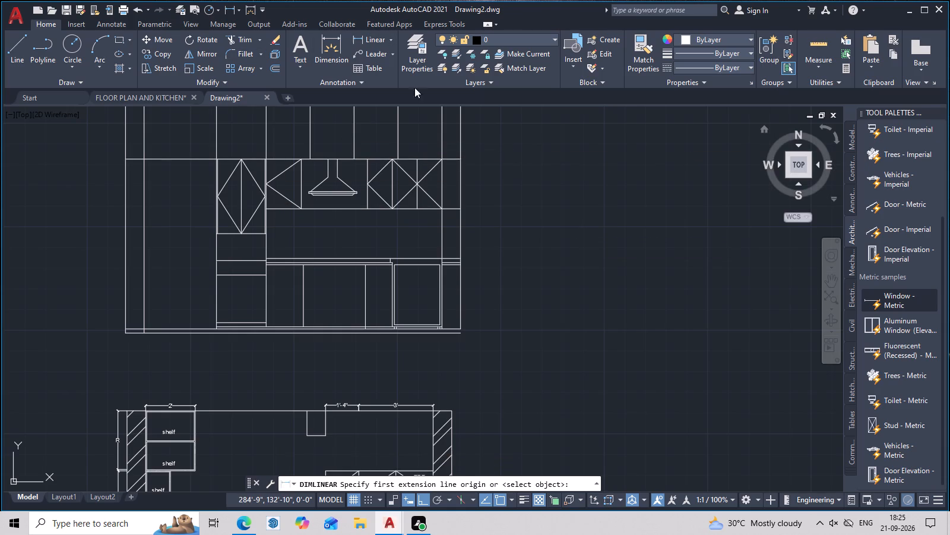
middle_drag(468, 285, 486, 194)
scroll(498, 216, up, 3)
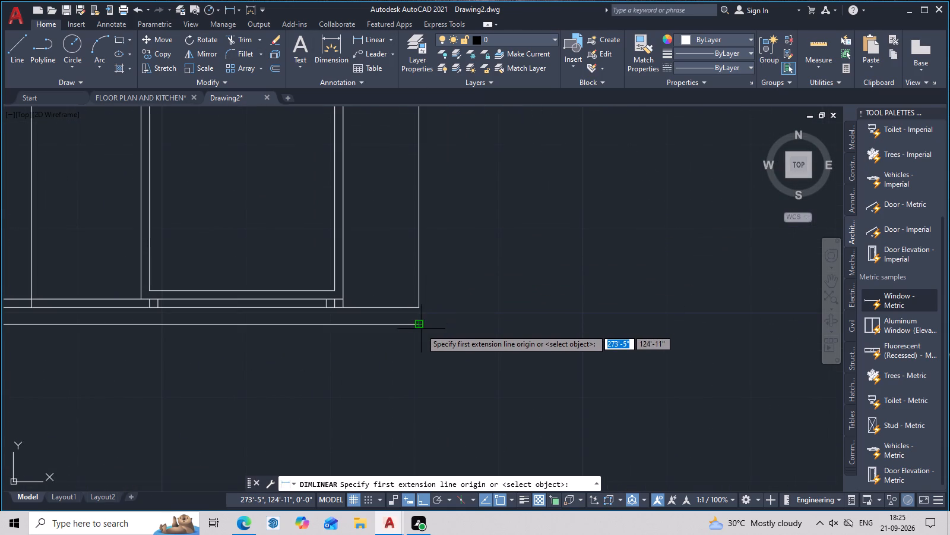
click(421, 328)
middle_drag(435, 197, 435, 333)
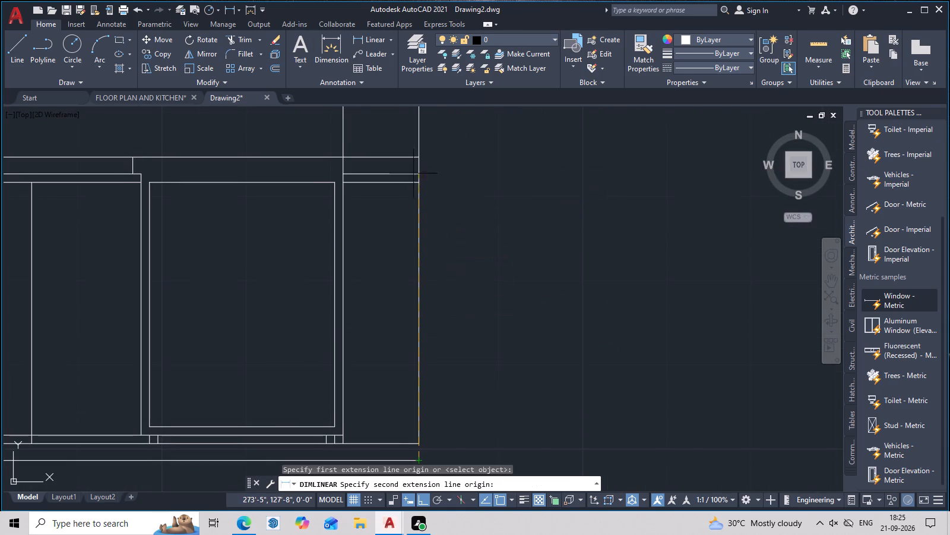
double_click(417, 159)
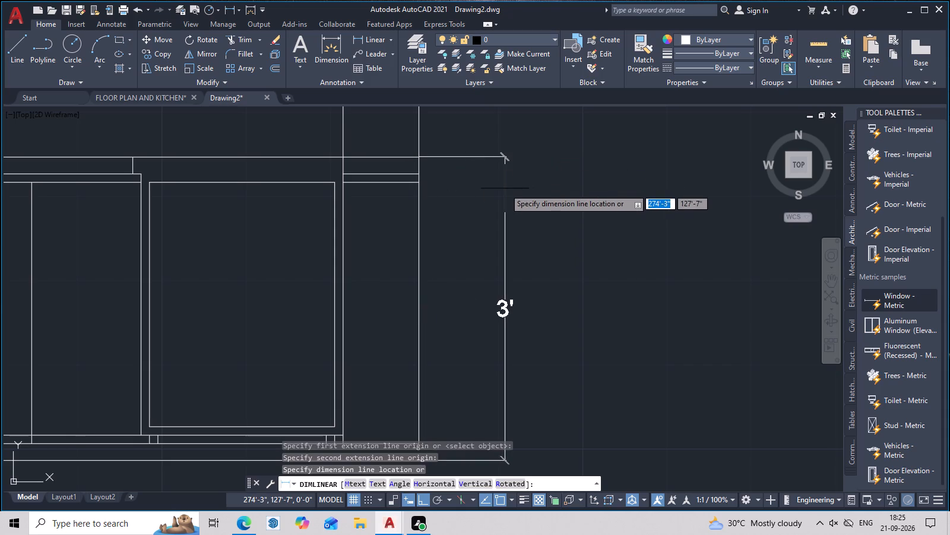
key(Escape)
Delete the lower floor line beneath the elevation.
middle_drag(503, 240, 533, 132)
scroll(515, 194, down, 2)
middle_drag(486, 294, 496, 306)
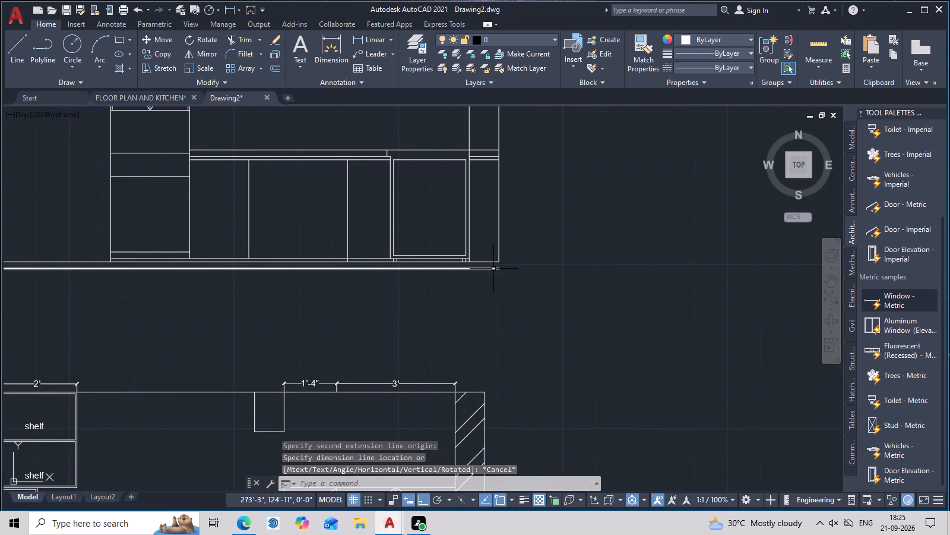
click(493, 269)
key(Delete)
Delete the horizontal line running just above the floor line under the base cabinets.
middle_drag(340, 231, 492, 223)
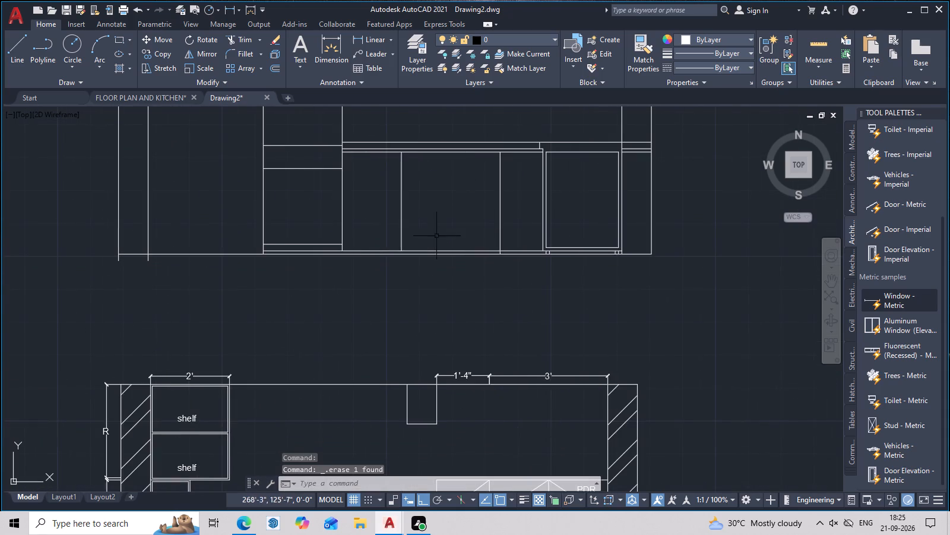
middle_drag(317, 253, 414, 230)
scroll(560, 209, up, 2)
middle_drag(585, 203, 256, 95)
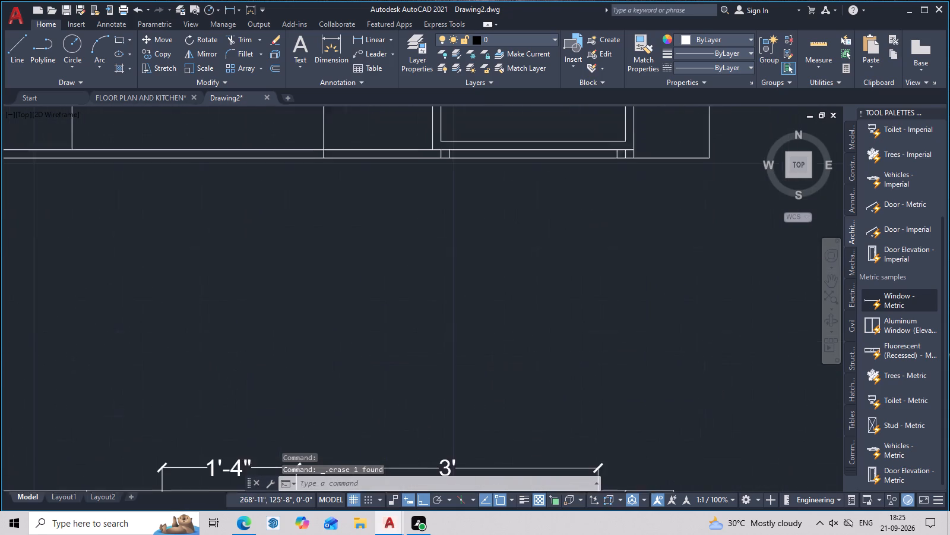
middle_drag(256, 95, 251, 102)
scroll(451, 166, up, 1)
scroll(454, 166, down, 3)
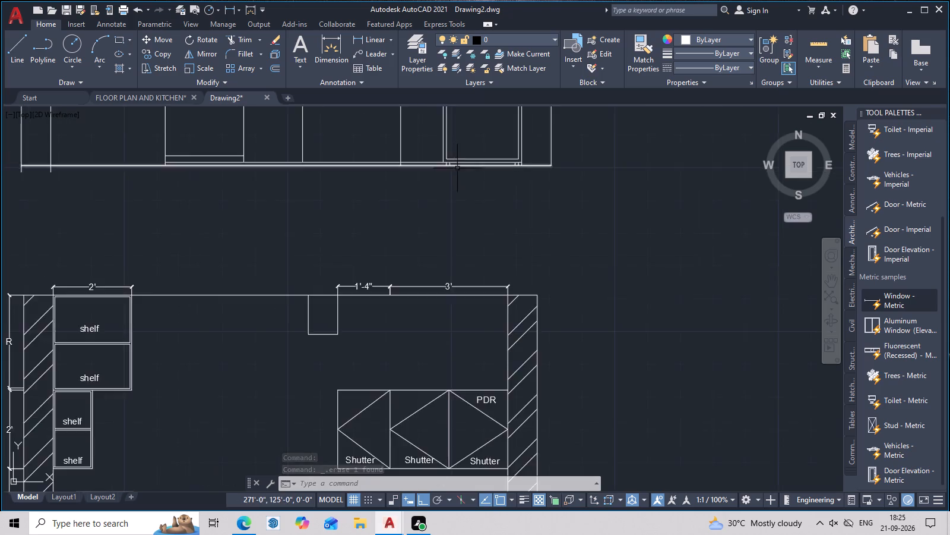
scroll(457, 168, down, 2)
middle_drag(470, 181, 547, 256)
scroll(520, 225, up, 2)
middle_drag(520, 230, 528, 205)
middle_drag(651, 219, 651, 237)
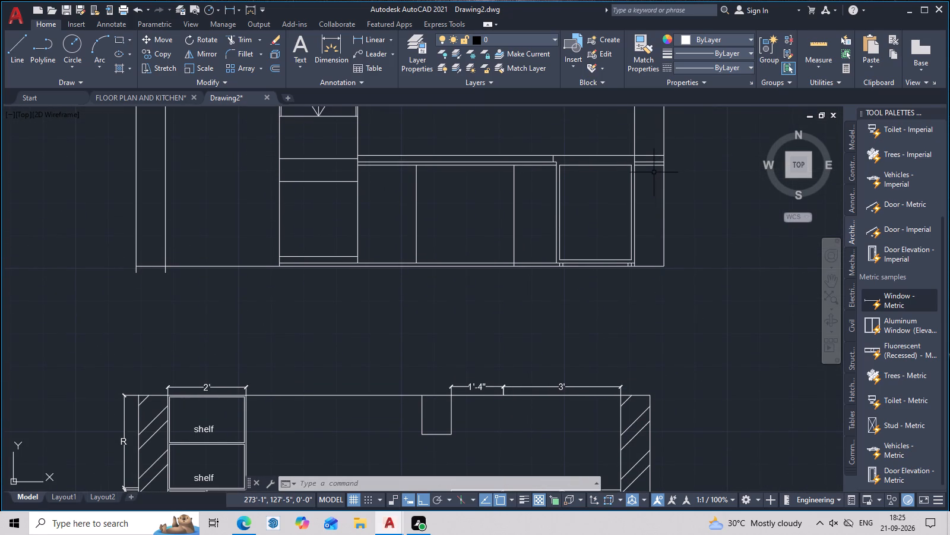
scroll(515, 289, up, 3)
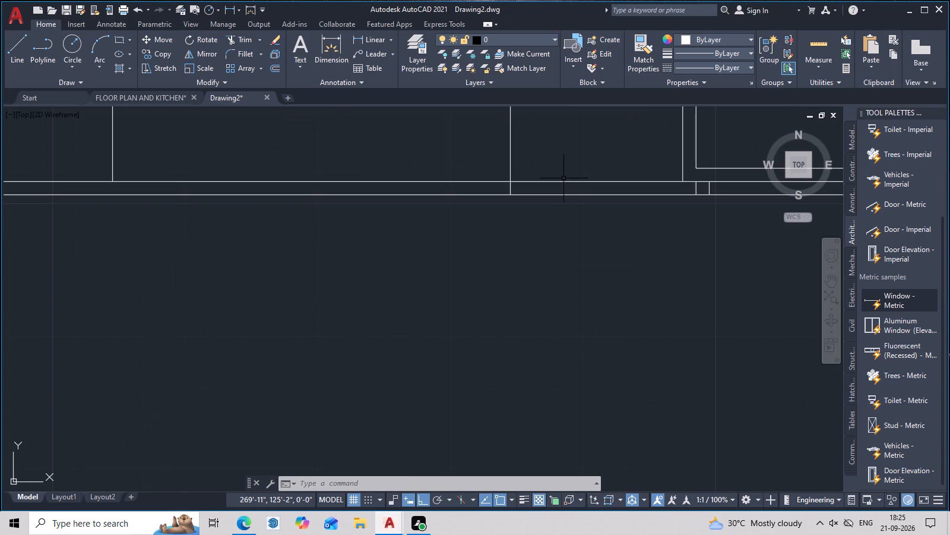
click(563, 181)
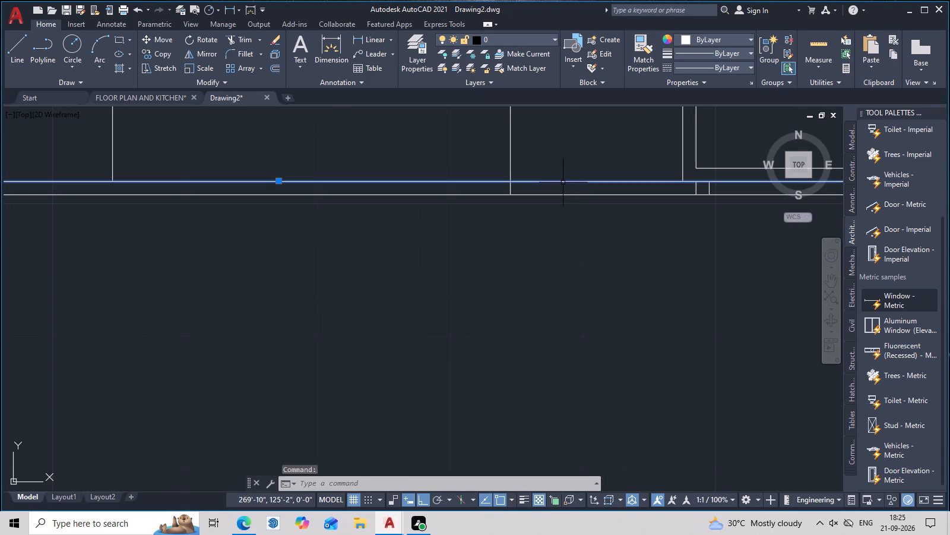
key(Delete)
Offset the elevation's floor line 3" upward.
middle_drag(556, 185, 581, 253)
key(Escape)
text(O 3)
key(space)
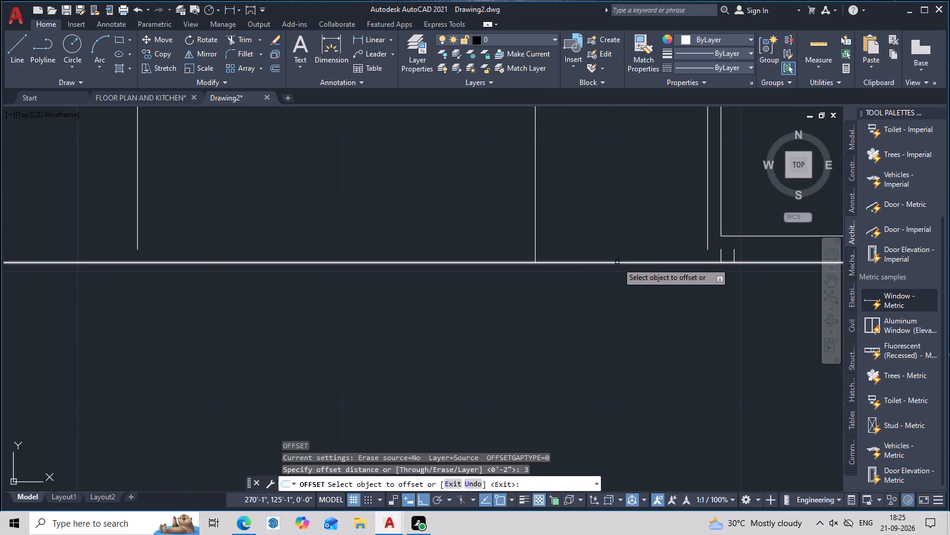
click(617, 262)
click(613, 233)
scroll(612, 231, down, 2)
middle_click(612, 231)
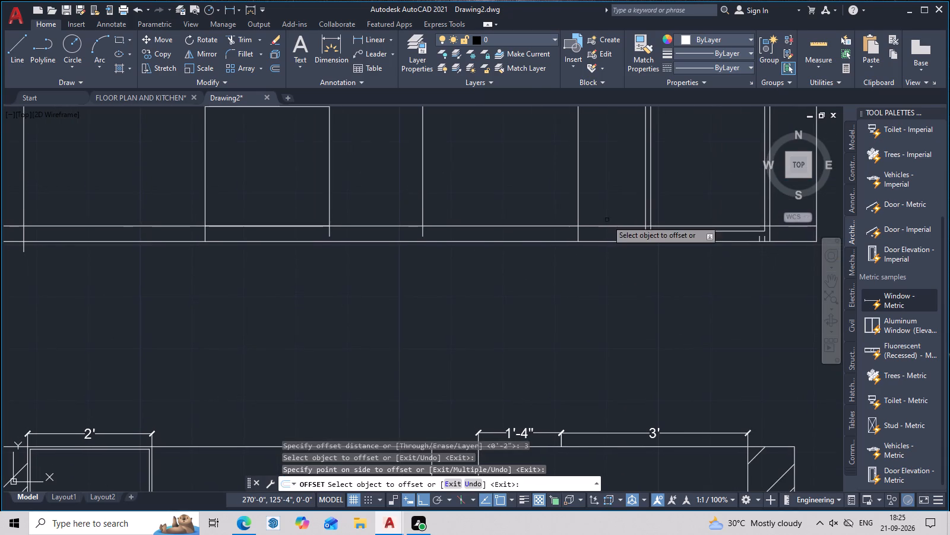
click(601, 206)
middle_drag(601, 206, 589, 246)
key(Escape)
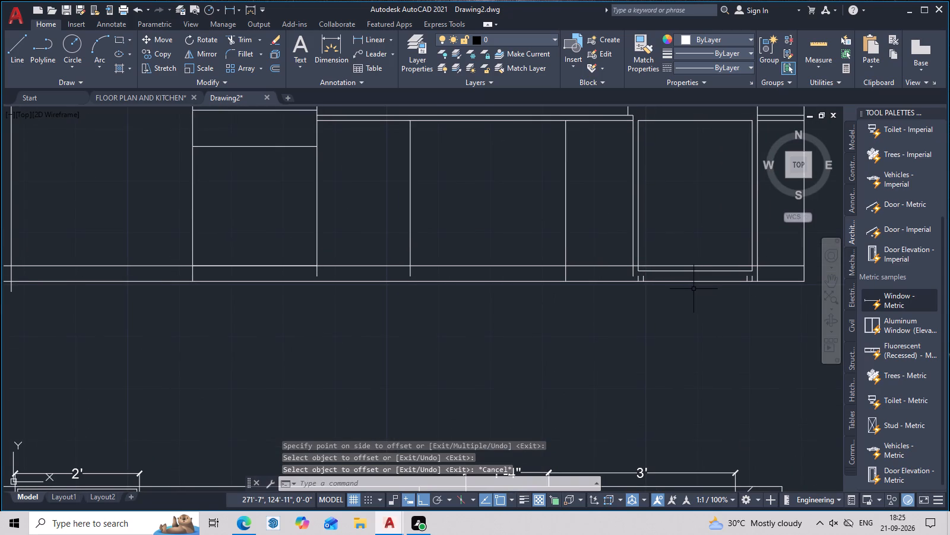
Trim away the framed base cabinet's inner bottom line and its frame verticals hanging below the line 3" above the floor.
text(TR)
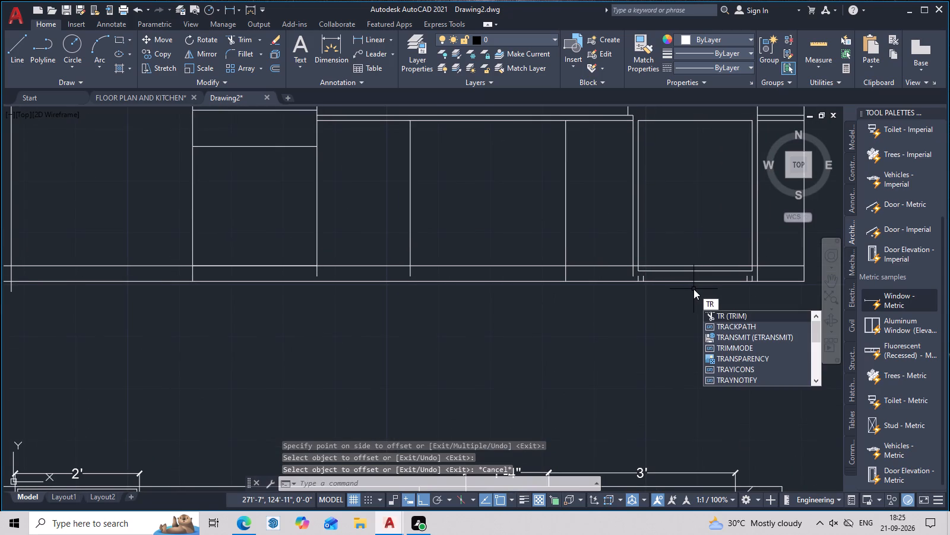
key(space)
scroll(695, 267, up, 2)
click(655, 278)
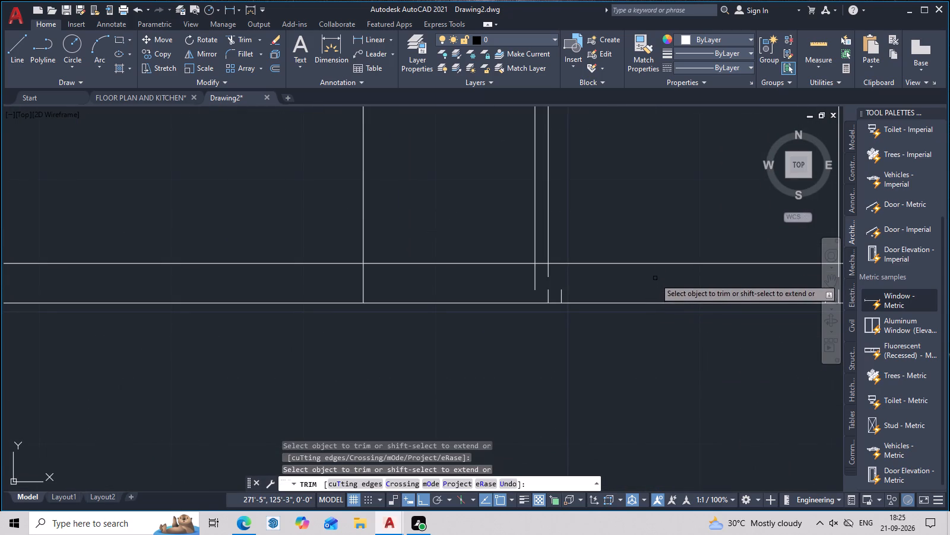
click(548, 273)
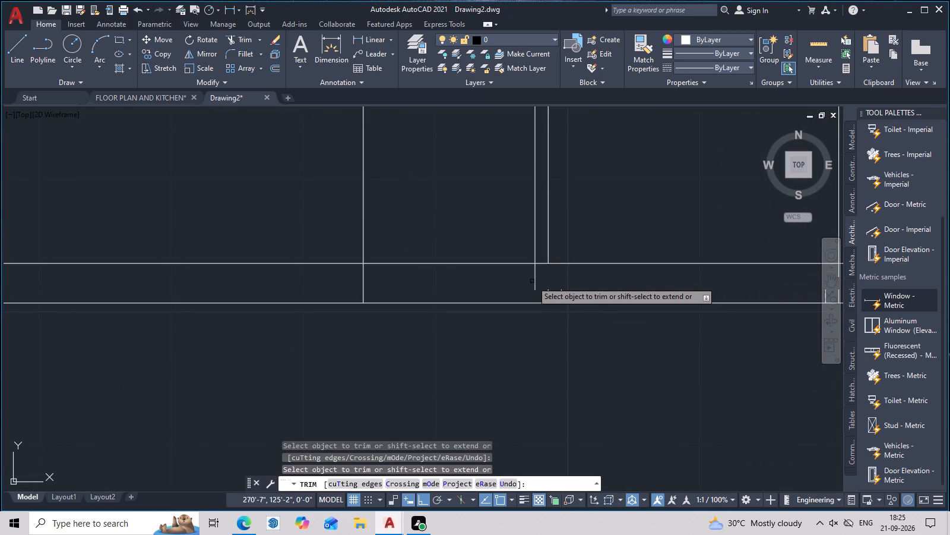
click(536, 277)
middle_drag(667, 294, 461, 310)
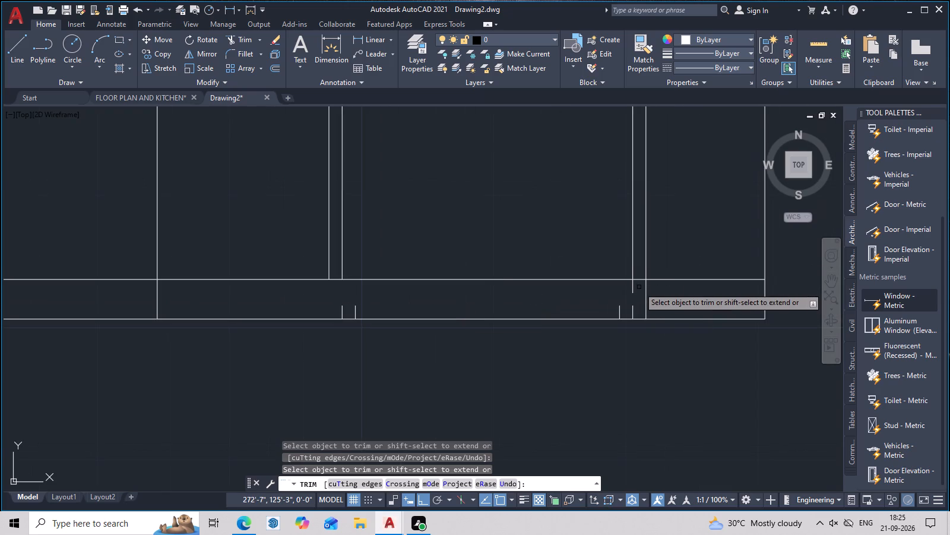
click(632, 287)
key(Escape)
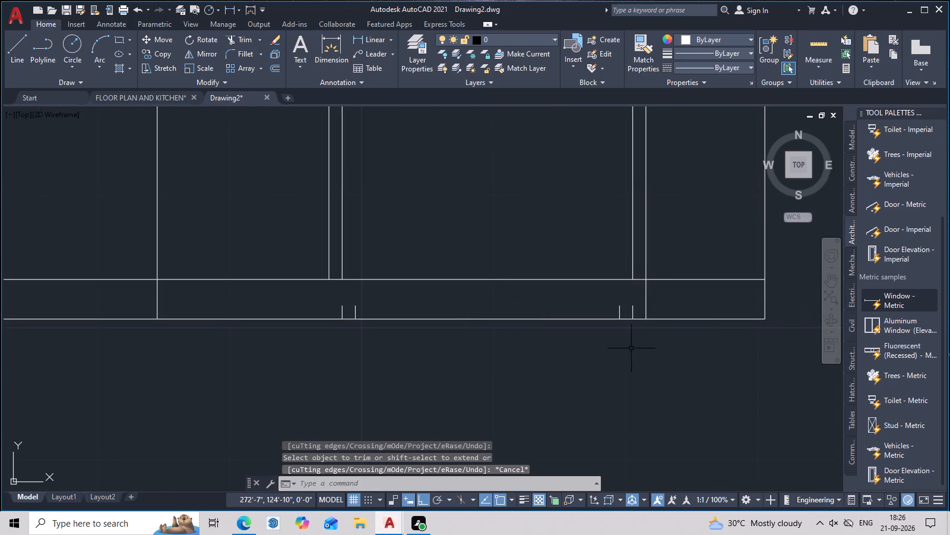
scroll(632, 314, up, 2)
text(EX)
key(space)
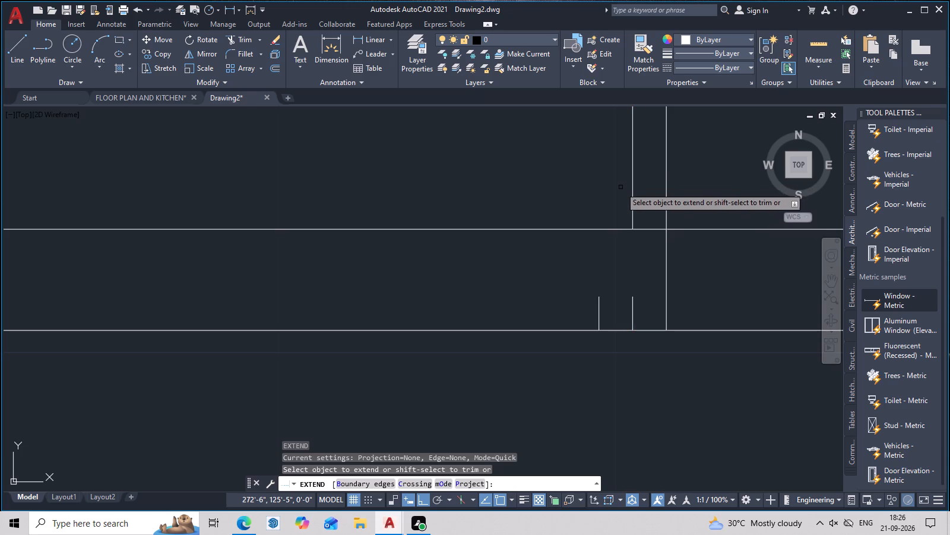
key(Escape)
Delete the two short lines of the framed base cabinet's foot nearest the end wall.
scroll(630, 307, up, 1)
scroll(634, 304, down, 1)
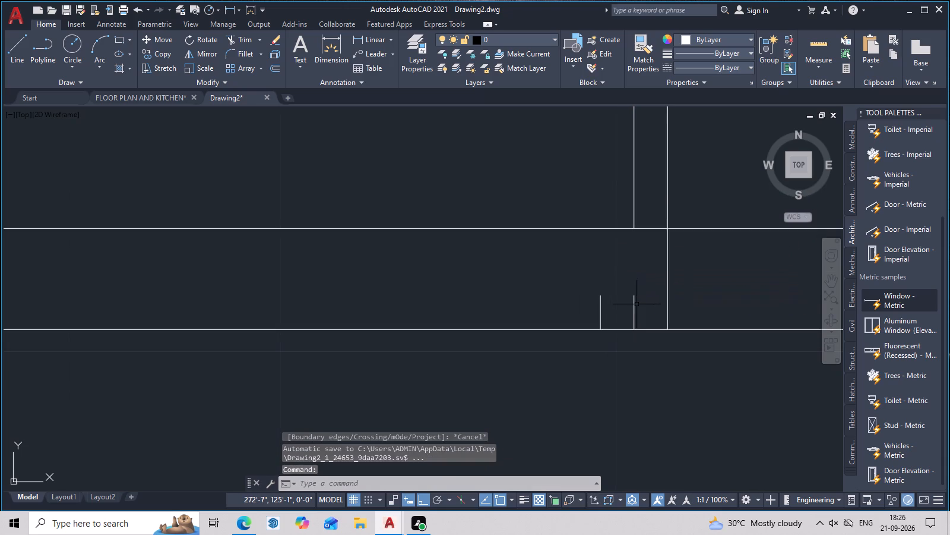
drag(640, 304, 592, 307)
key(Delete)
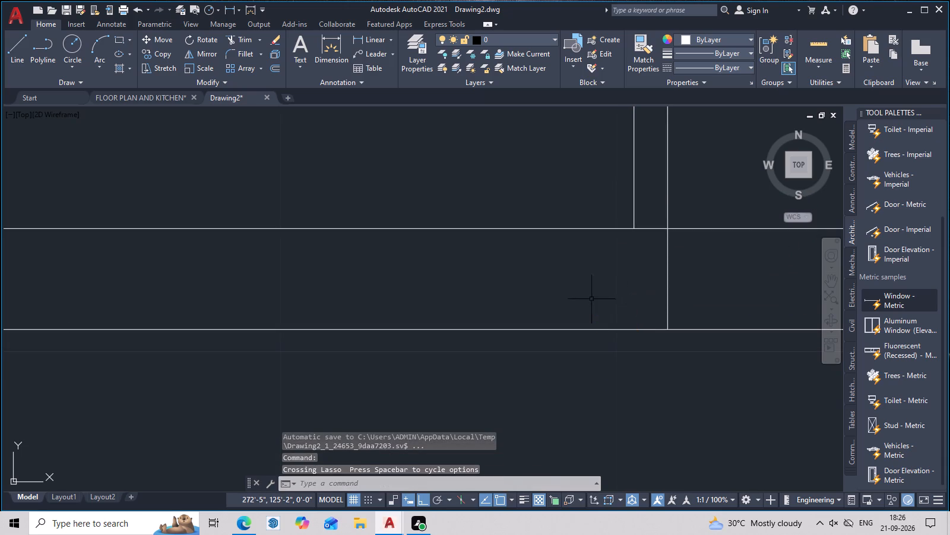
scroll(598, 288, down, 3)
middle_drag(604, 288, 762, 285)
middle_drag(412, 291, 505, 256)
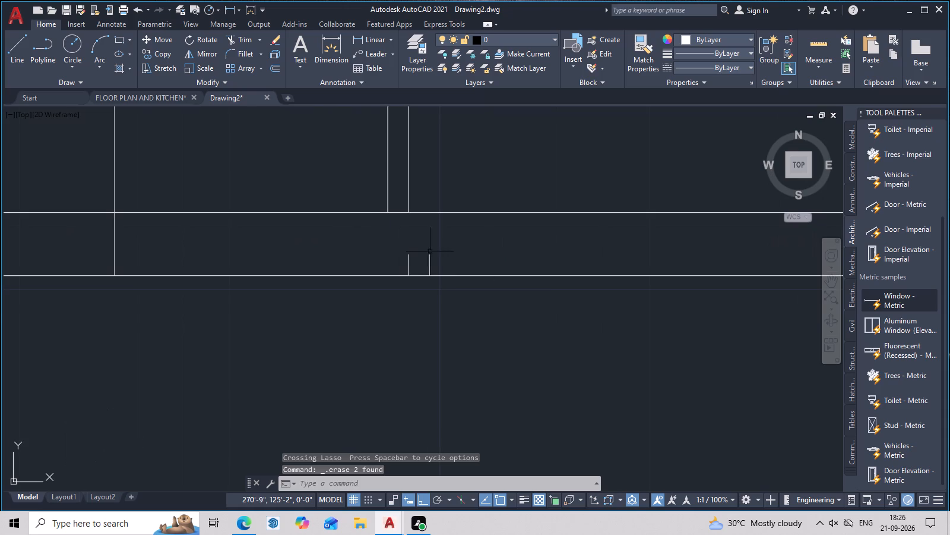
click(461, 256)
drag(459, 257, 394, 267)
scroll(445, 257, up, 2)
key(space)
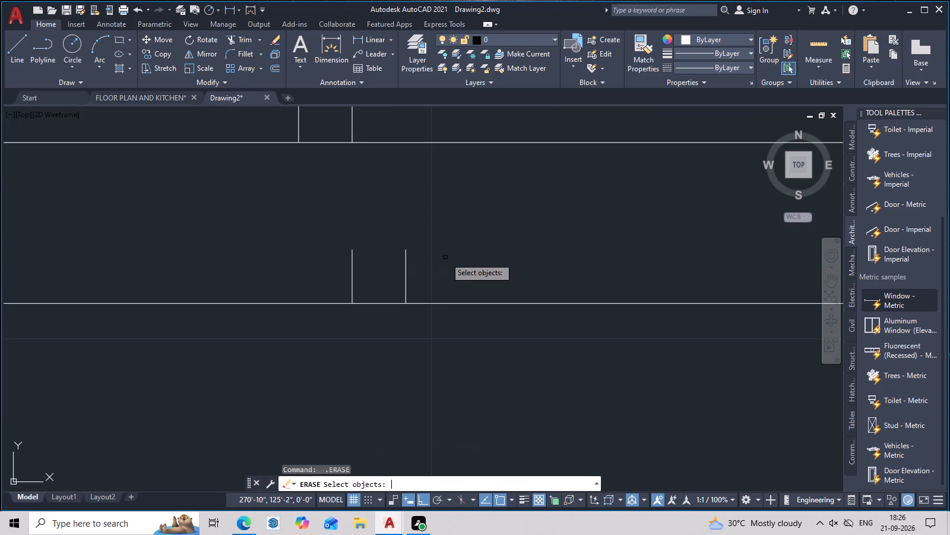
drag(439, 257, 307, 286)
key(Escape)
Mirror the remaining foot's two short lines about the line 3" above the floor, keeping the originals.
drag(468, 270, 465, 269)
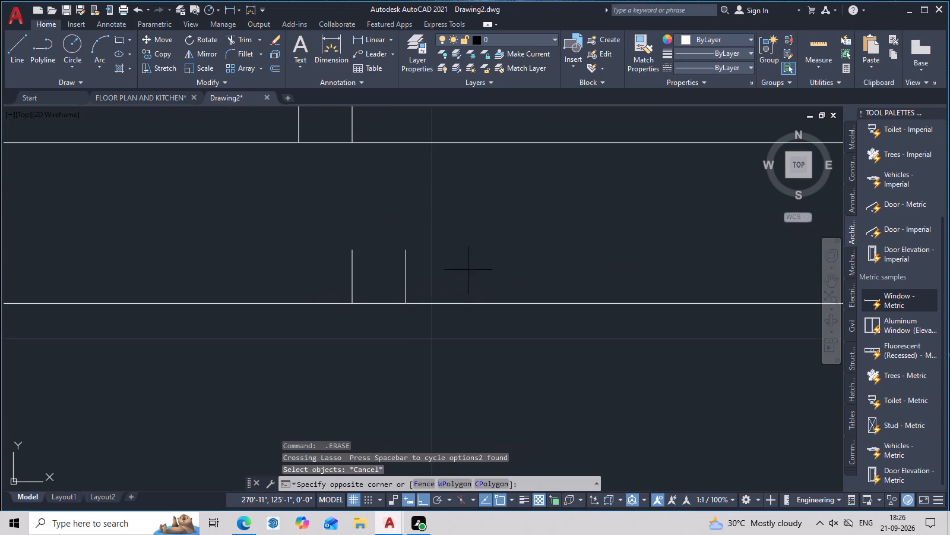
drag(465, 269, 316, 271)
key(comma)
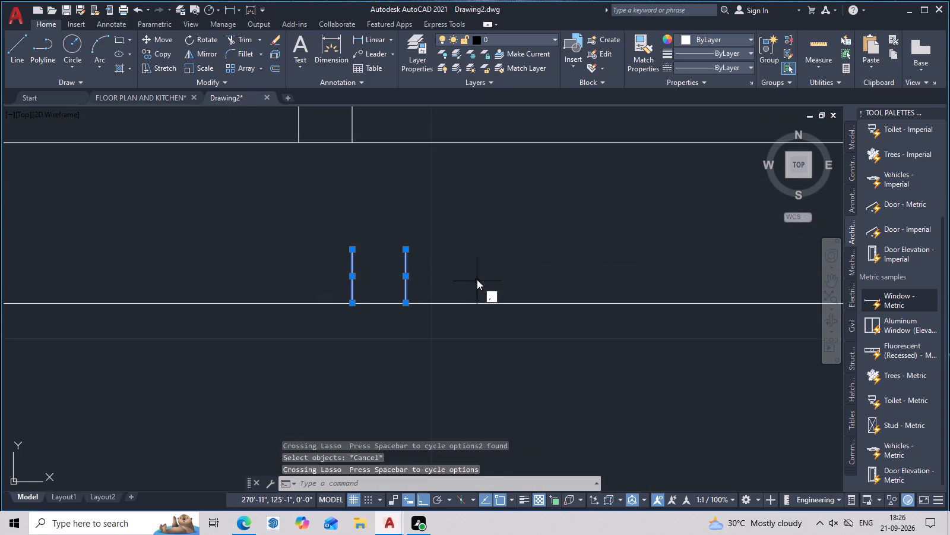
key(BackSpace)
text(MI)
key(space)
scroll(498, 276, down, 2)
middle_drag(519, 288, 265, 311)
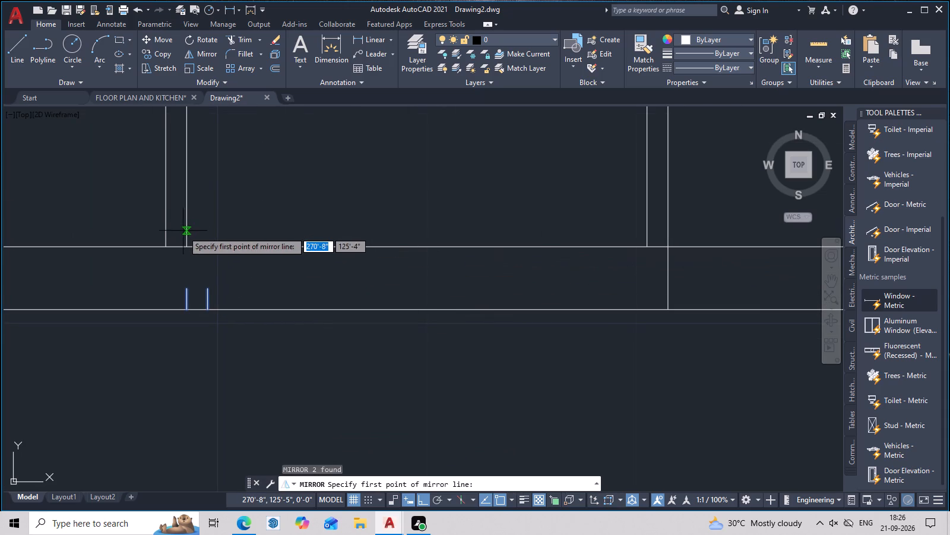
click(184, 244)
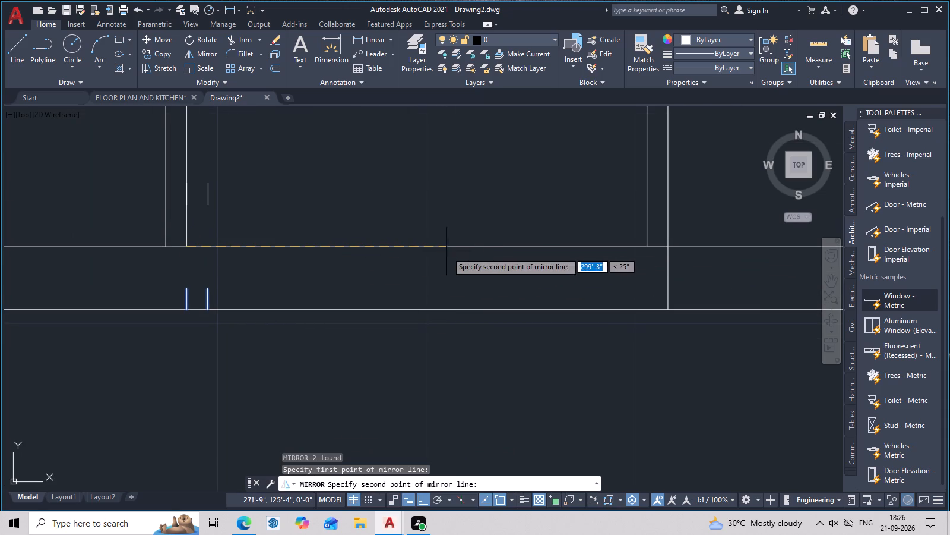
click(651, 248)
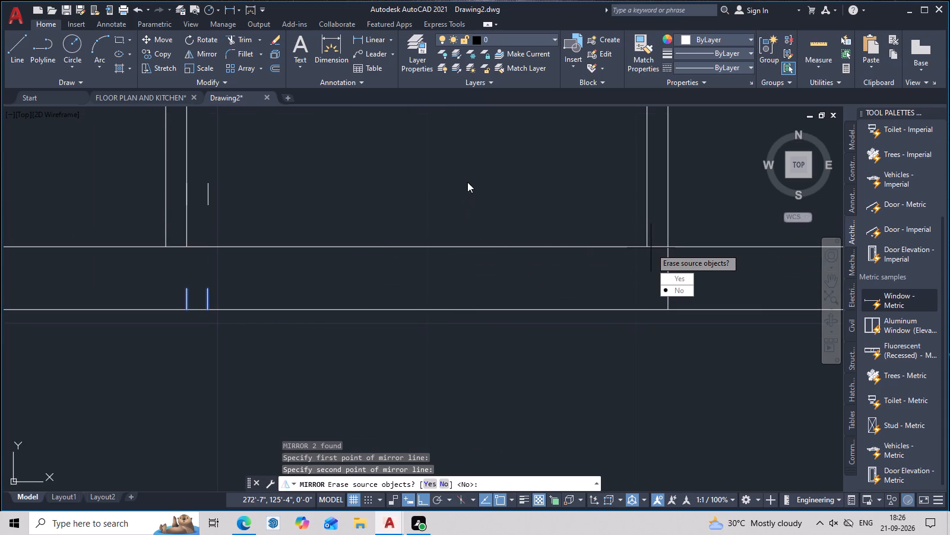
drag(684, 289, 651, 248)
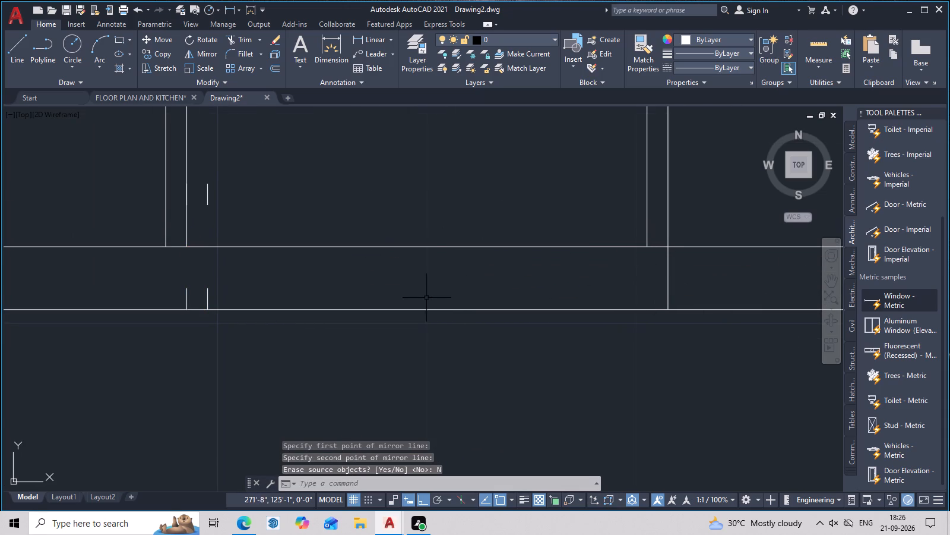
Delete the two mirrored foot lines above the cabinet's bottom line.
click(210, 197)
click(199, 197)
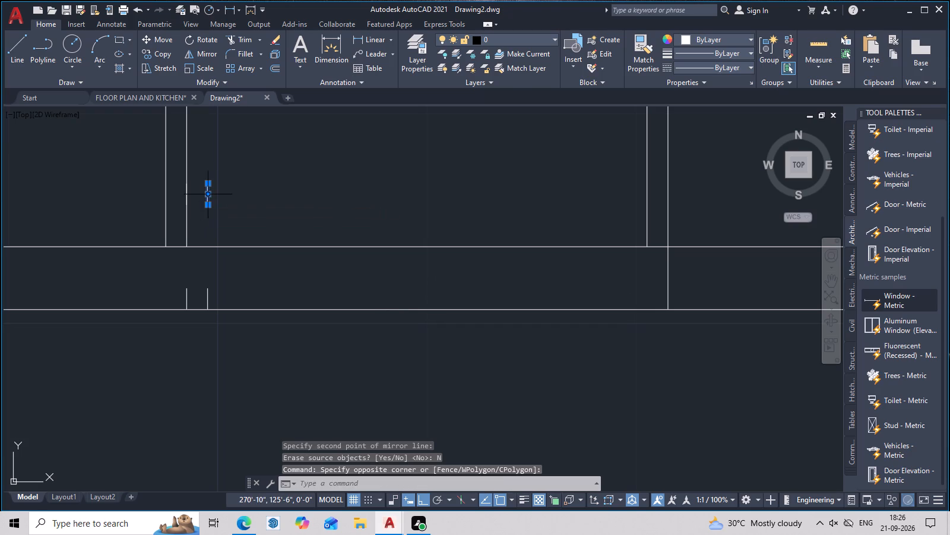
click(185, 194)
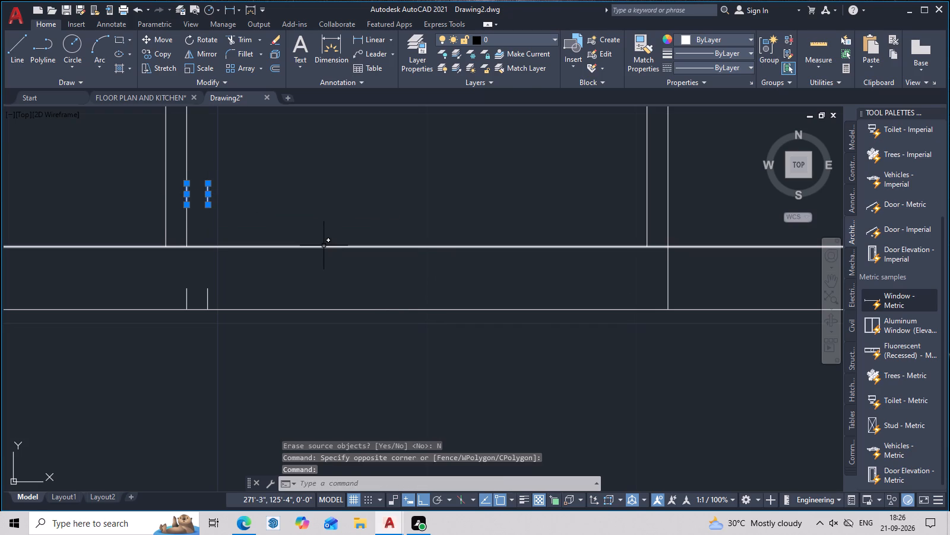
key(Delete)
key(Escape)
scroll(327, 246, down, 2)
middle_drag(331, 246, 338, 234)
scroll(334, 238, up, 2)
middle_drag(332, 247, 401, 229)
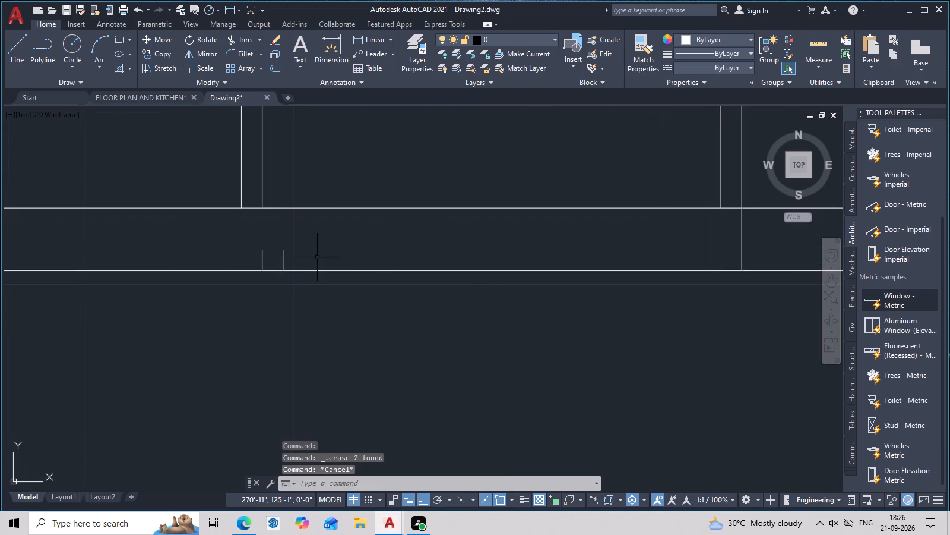
Mirror the framed base cabinet's two short foot lines about the vertical midline between its inner frame verticals, keeping the originals.
drag(317, 257, 243, 257)
text(MI)
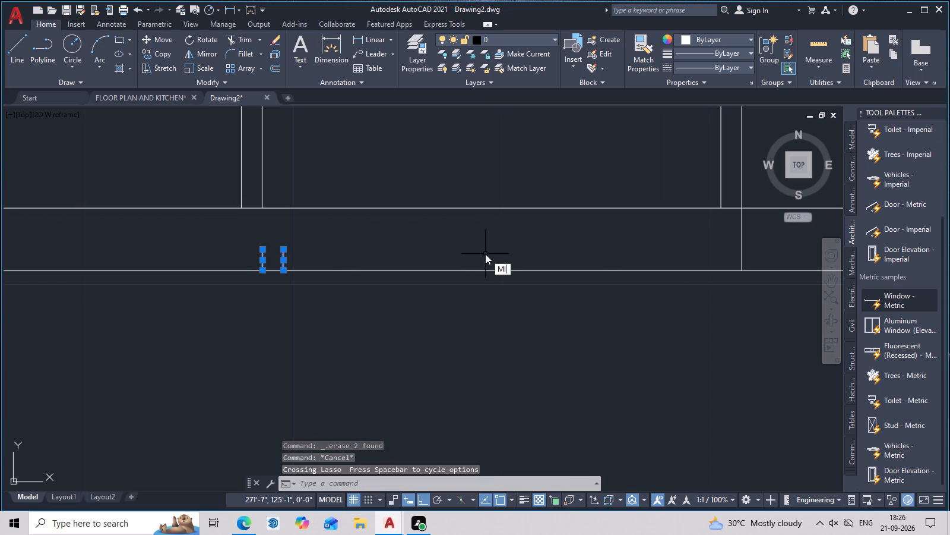
key(space)
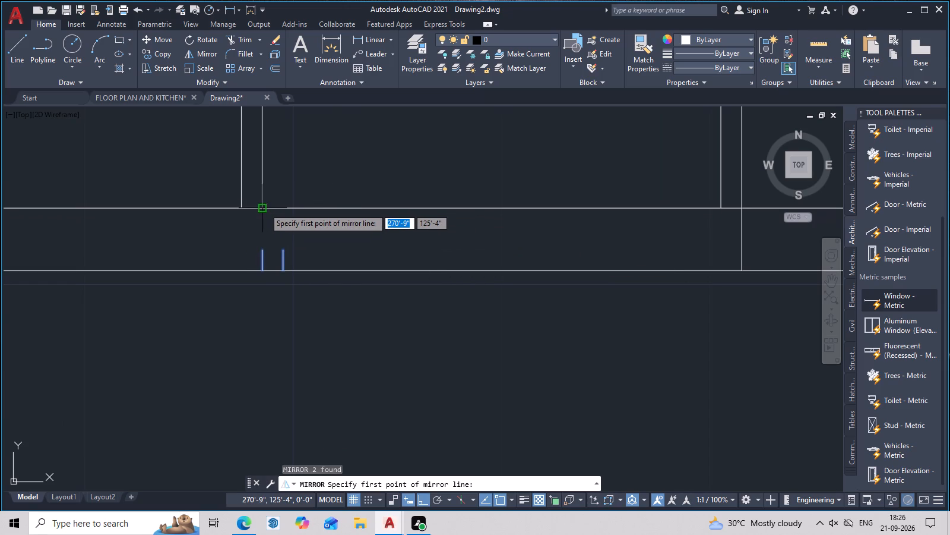
text(M2)
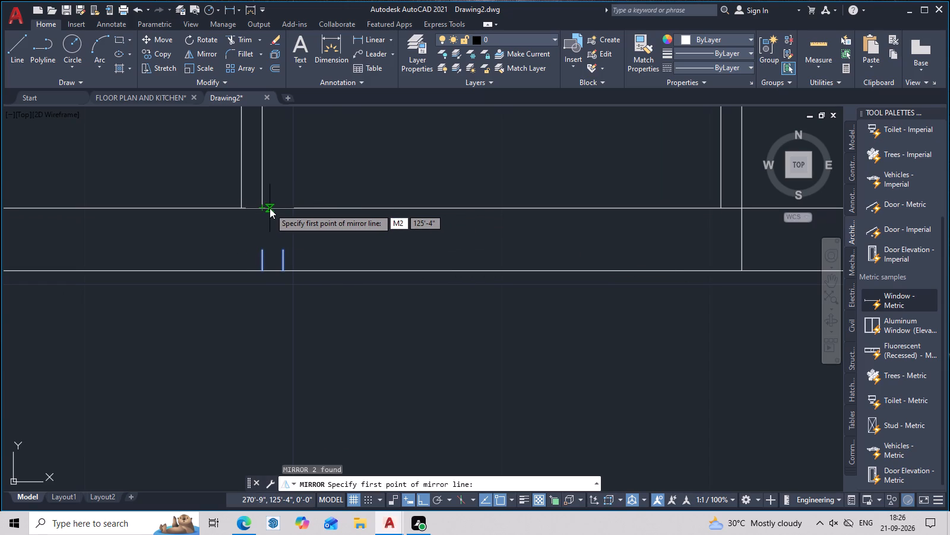
text(P)
key(space)
click(260, 207)
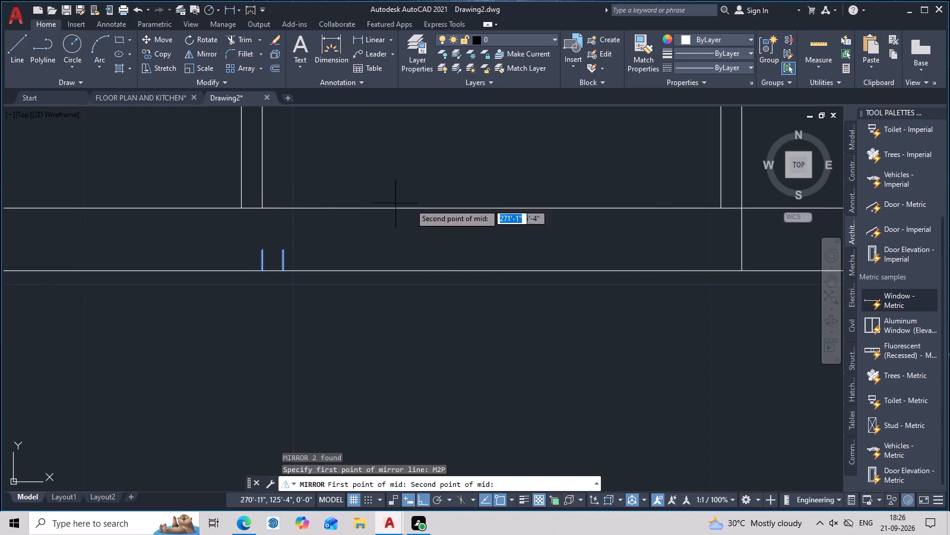
click(722, 207)
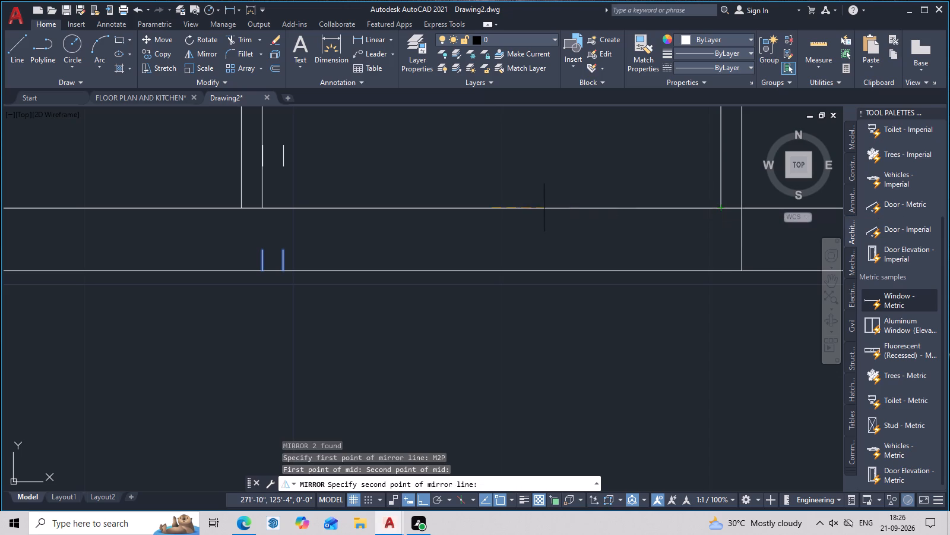
click(518, 162)
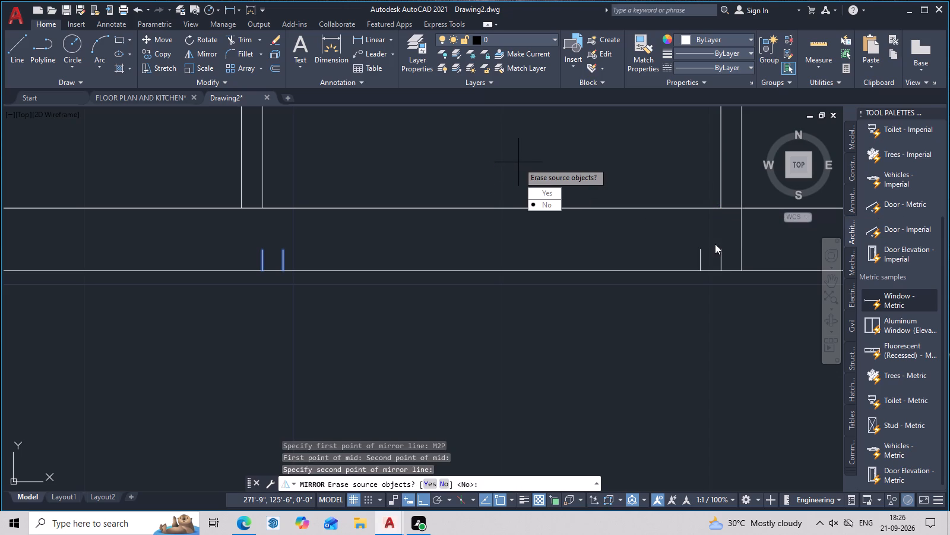
drag(549, 209, 518, 162)
Move the mirrored foot nearest the end wall inward by its own width, toward the cabinet's middle.
drag(728, 256, 724, 258)
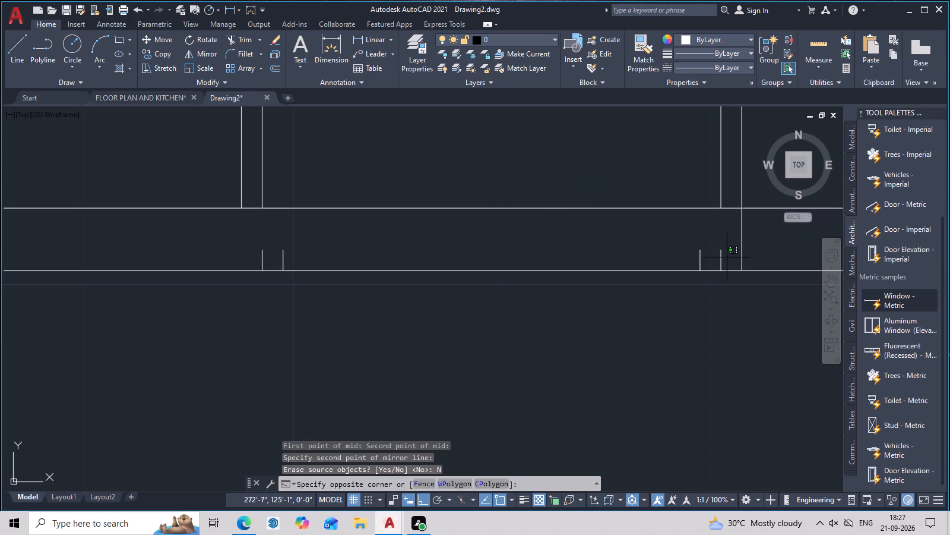
drag(724, 258, 692, 265)
click(676, 263)
key(comma)
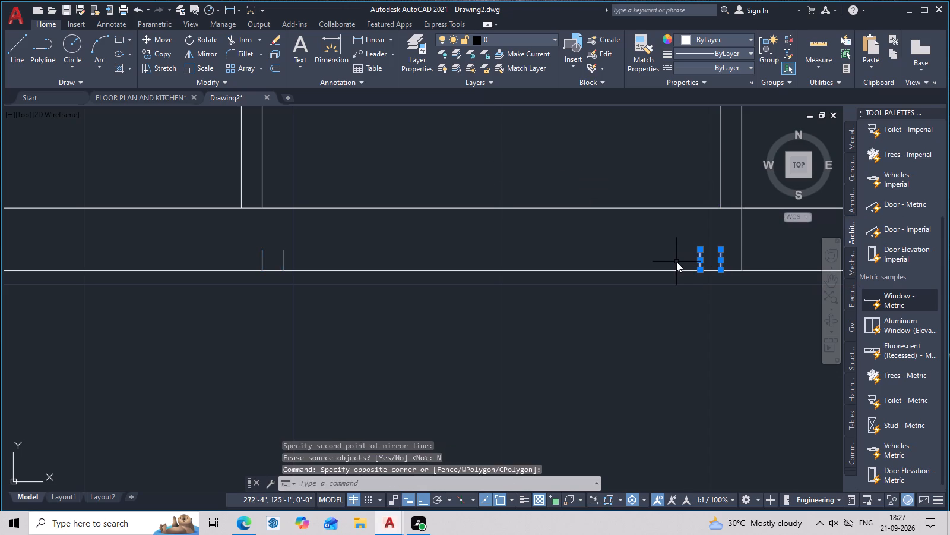
key(BackSpace)
text(M)
key(space)
click(718, 270)
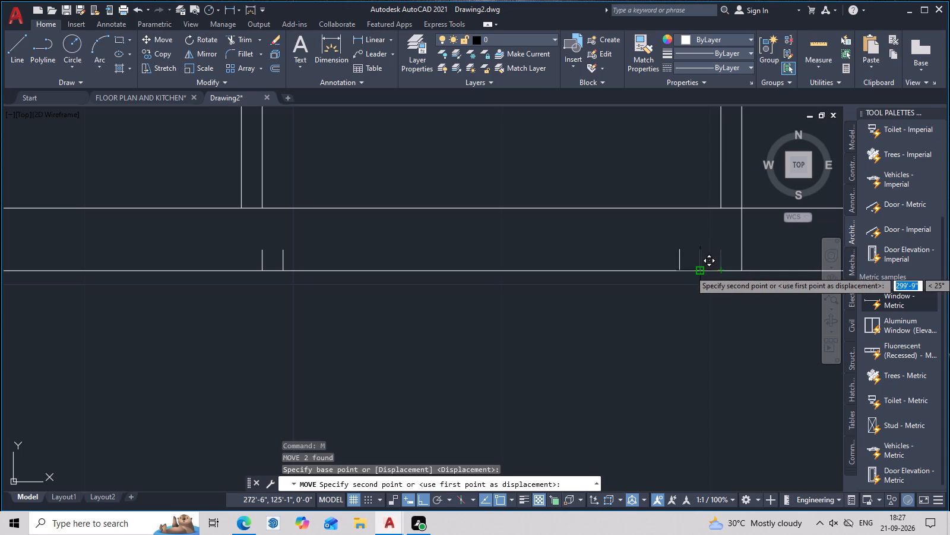
click(701, 270)
middle_drag(707, 263, 714, 247)
key(Escape)
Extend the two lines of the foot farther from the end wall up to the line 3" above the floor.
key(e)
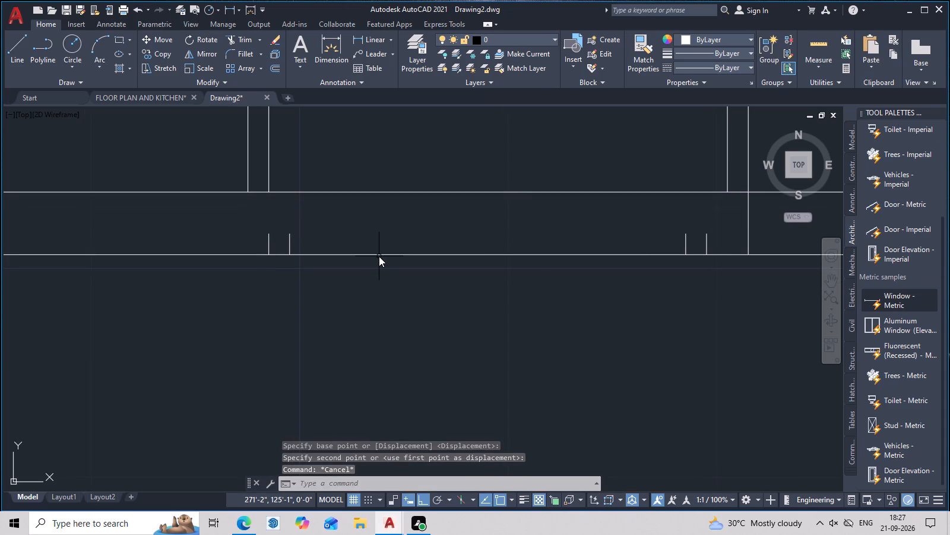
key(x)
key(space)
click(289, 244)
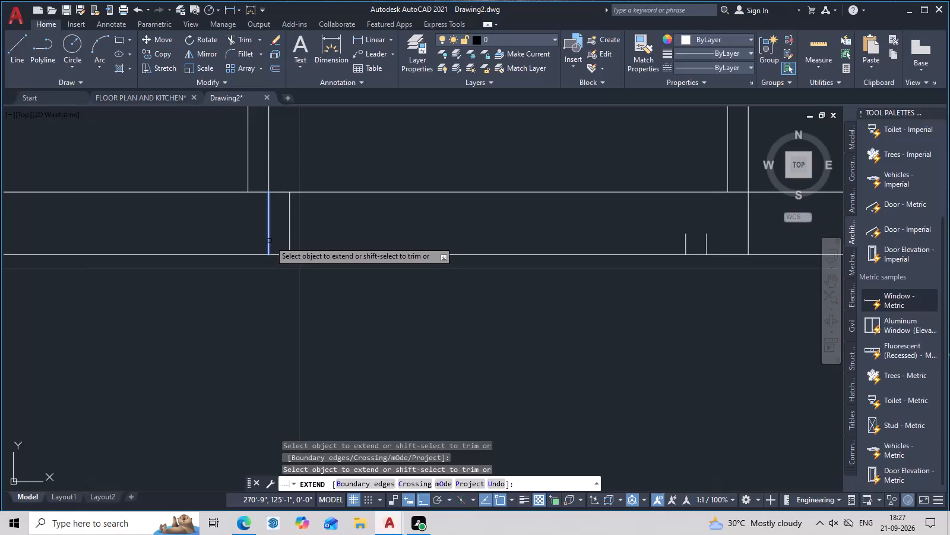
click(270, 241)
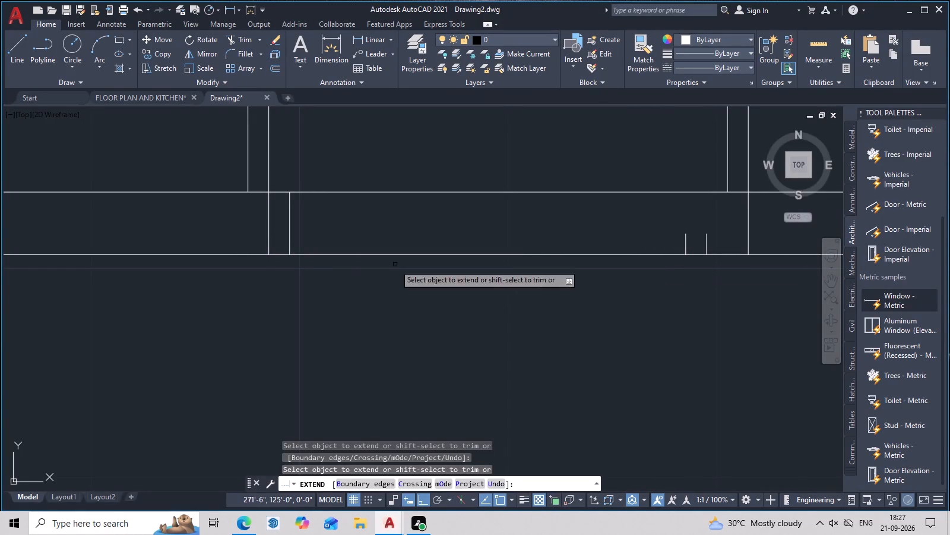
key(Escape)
Delete the two lines of the framed base cabinet's foot farther from the end wall.
key(space)
drag(327, 210, 305, 216)
drag(300, 218, 255, 228)
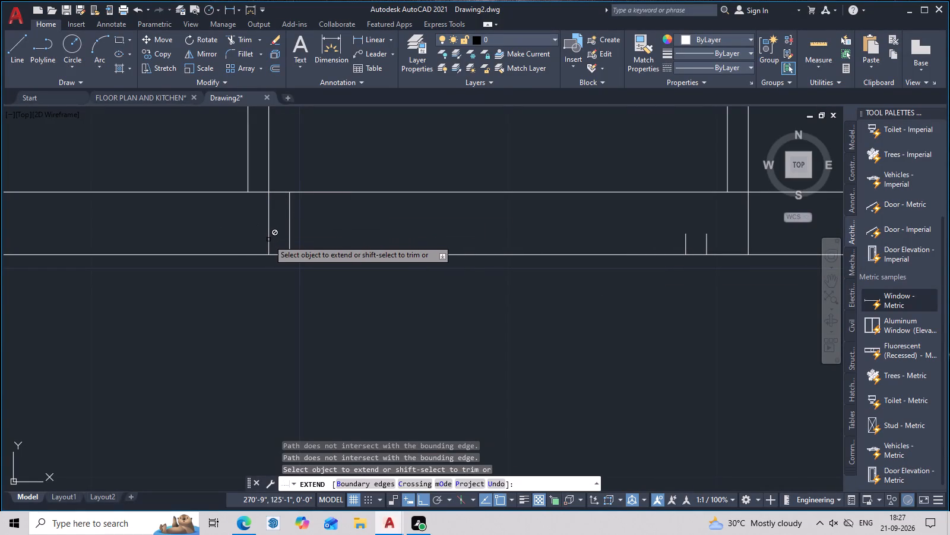
key(Escape)
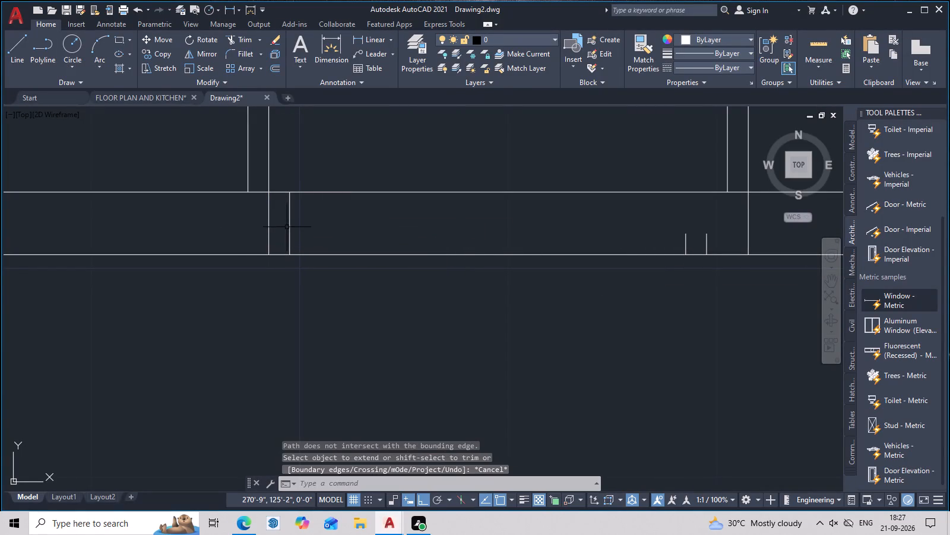
key(space)
key(Escape)
drag(311, 209, 272, 218)
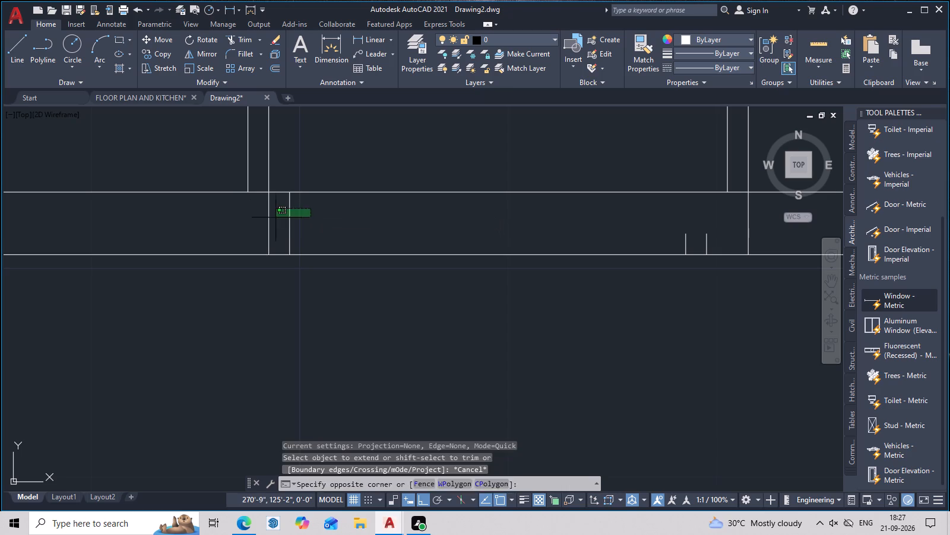
drag(272, 218, 234, 227)
key(Delete)
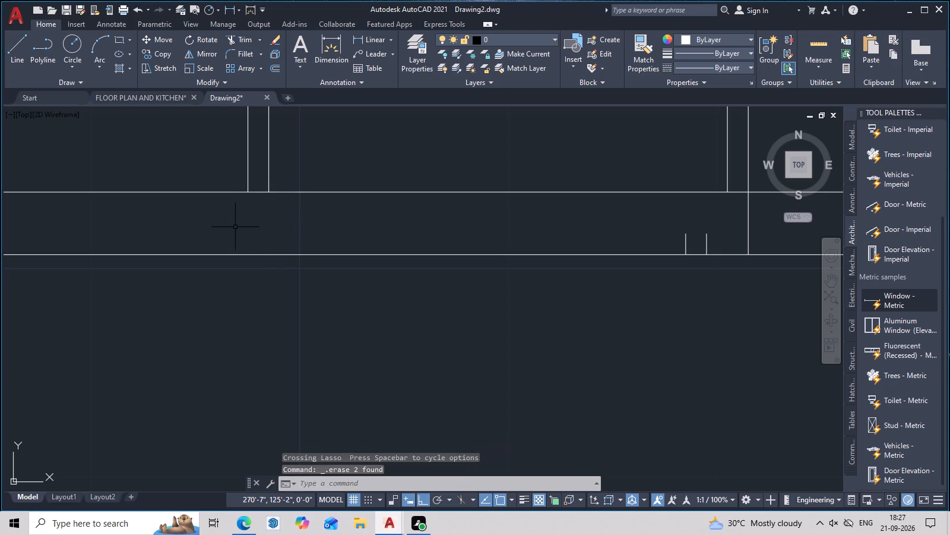
Extend the two lines of the foot nearest the end wall up to the framed base cabinet's bottom line.
middle_drag(362, 237, 299, 241)
key(Escape)
text(EX)
key(space)
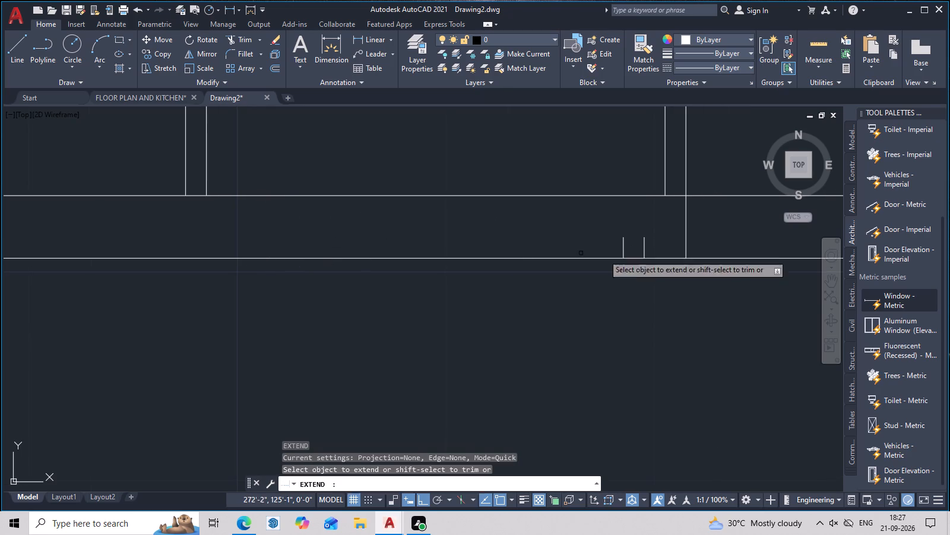
click(643, 246)
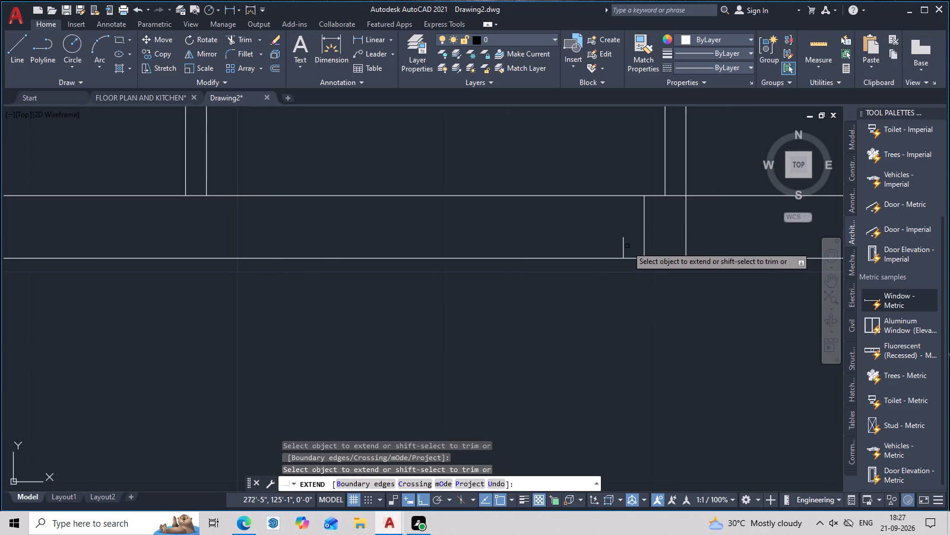
click(623, 246)
scroll(581, 238, down, 2)
middle_drag(579, 238, 589, 239)
key(Escape)
scroll(601, 241, up, 3)
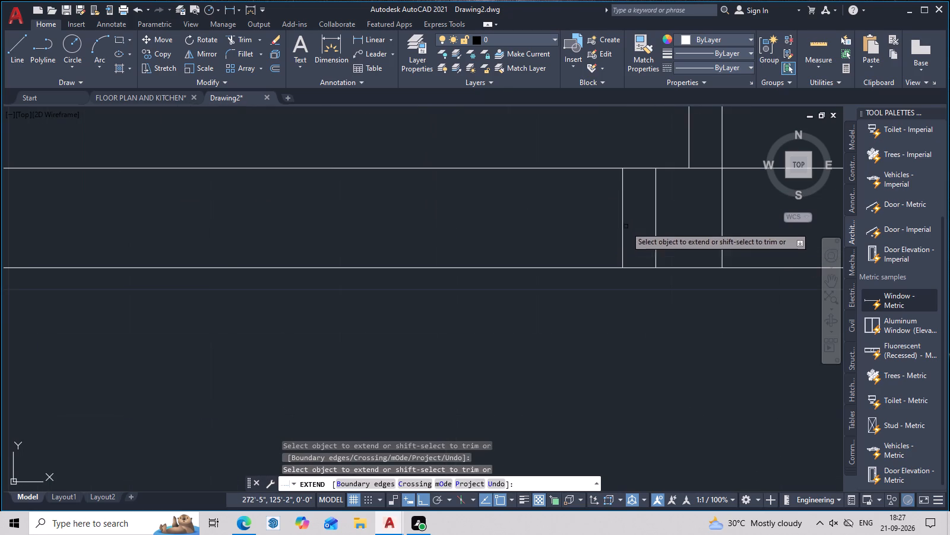
key(space)
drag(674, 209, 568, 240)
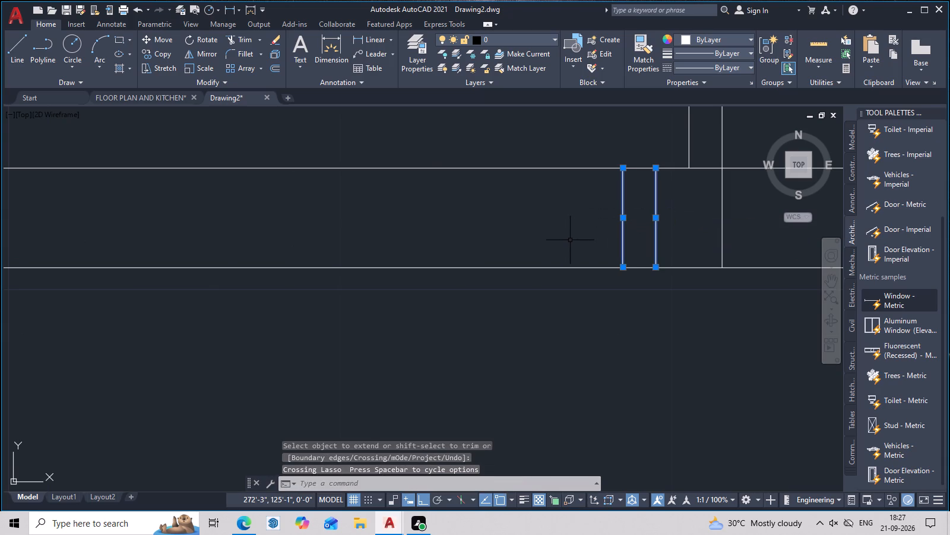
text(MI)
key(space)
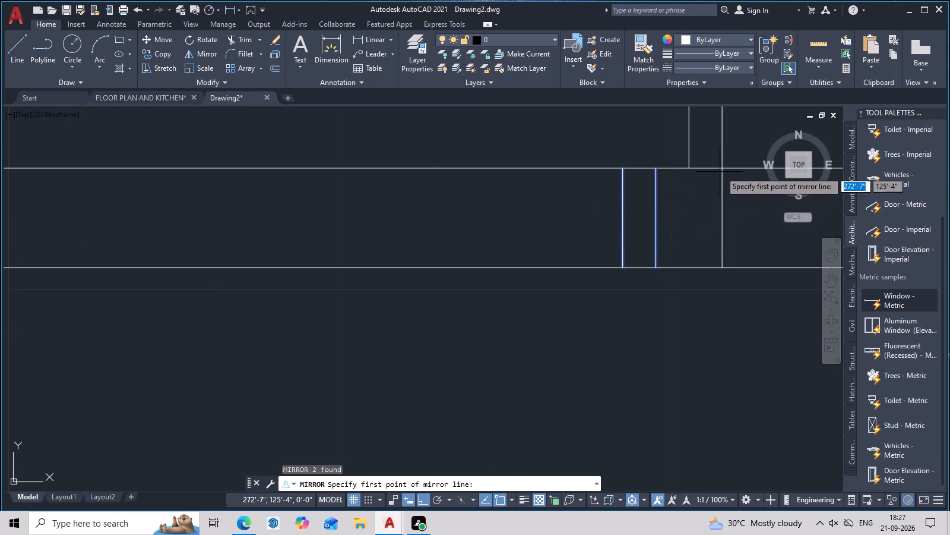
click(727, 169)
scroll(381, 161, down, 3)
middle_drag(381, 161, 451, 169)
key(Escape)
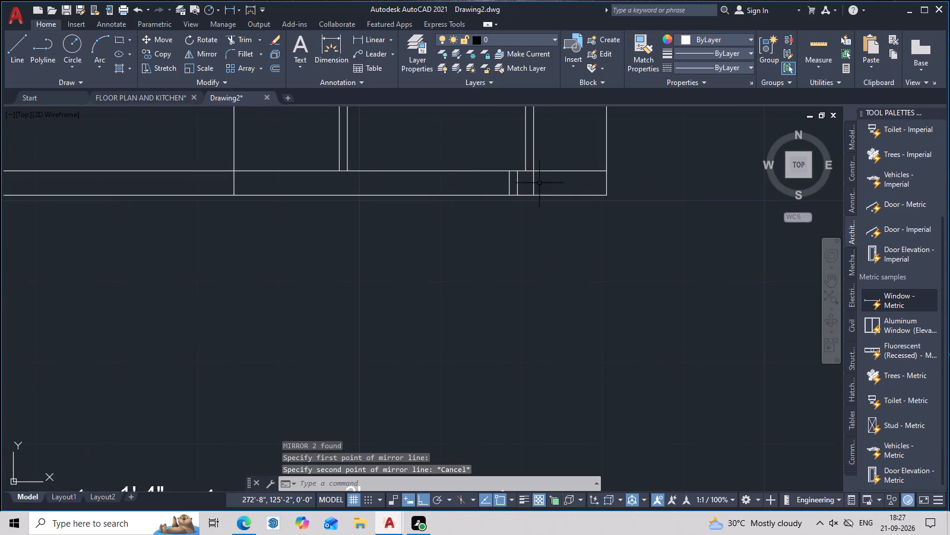
Mirror the extended foot's two lines about the vertical midline between the cabinet's inner frame verticals, keeping the originals.
scroll(540, 185, up, 2)
drag(484, 183, 377, 185)
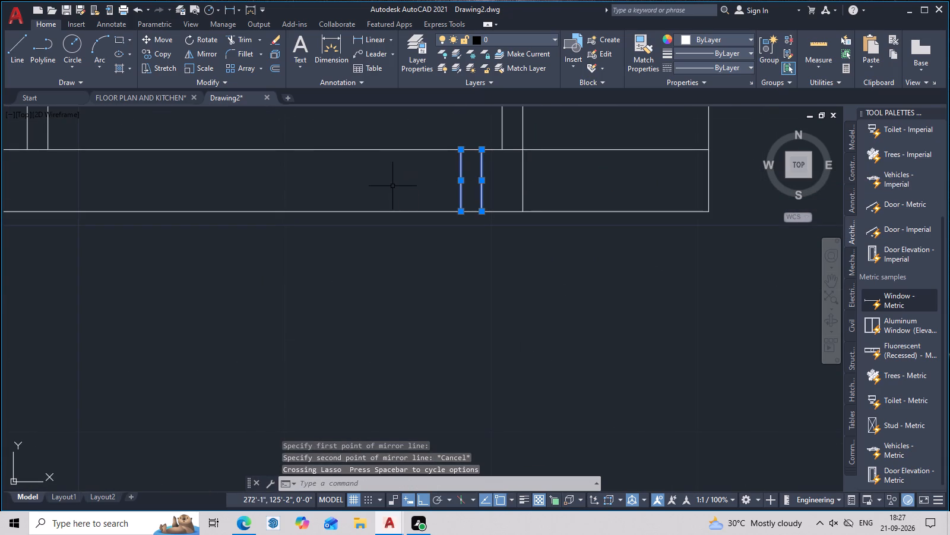
text(MI)
key(space)
text(M2P)
key(space)
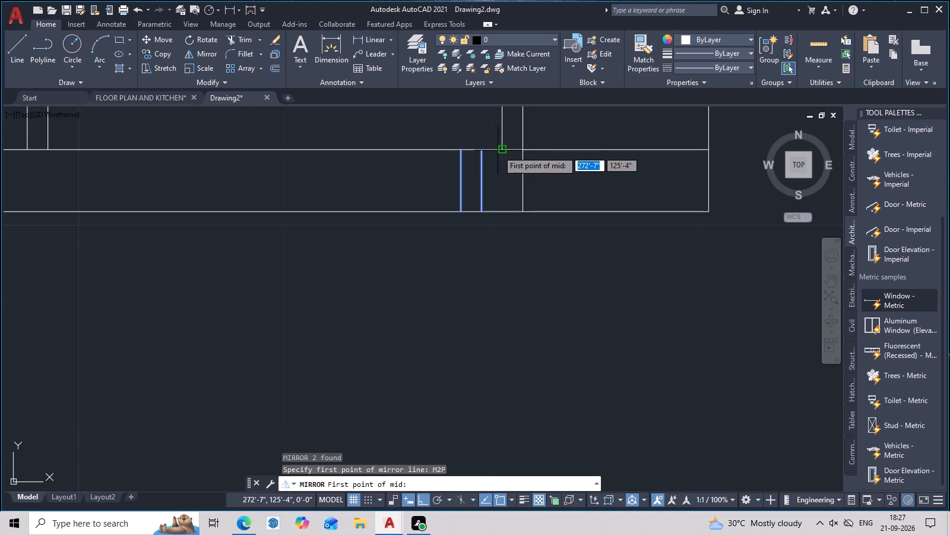
click(505, 153)
middle_drag(367, 171, 640, 208)
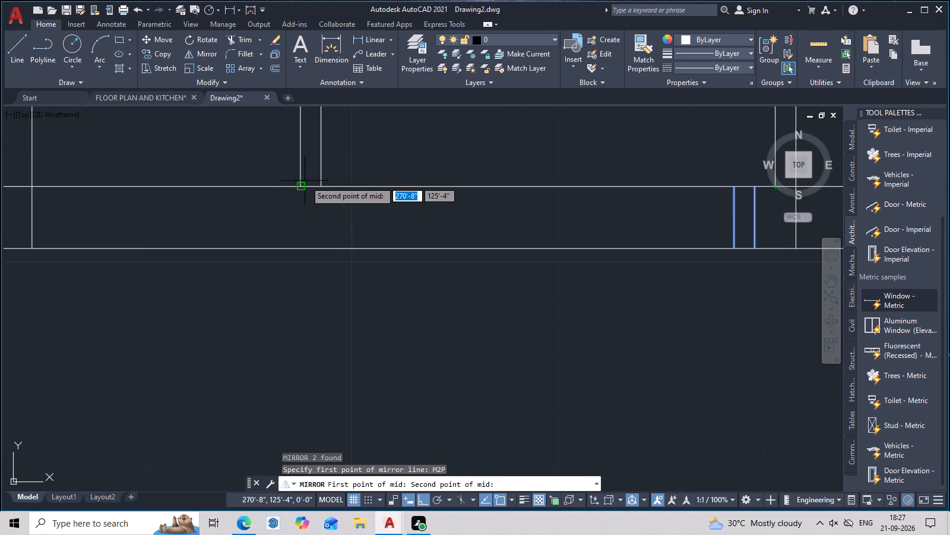
click(321, 187)
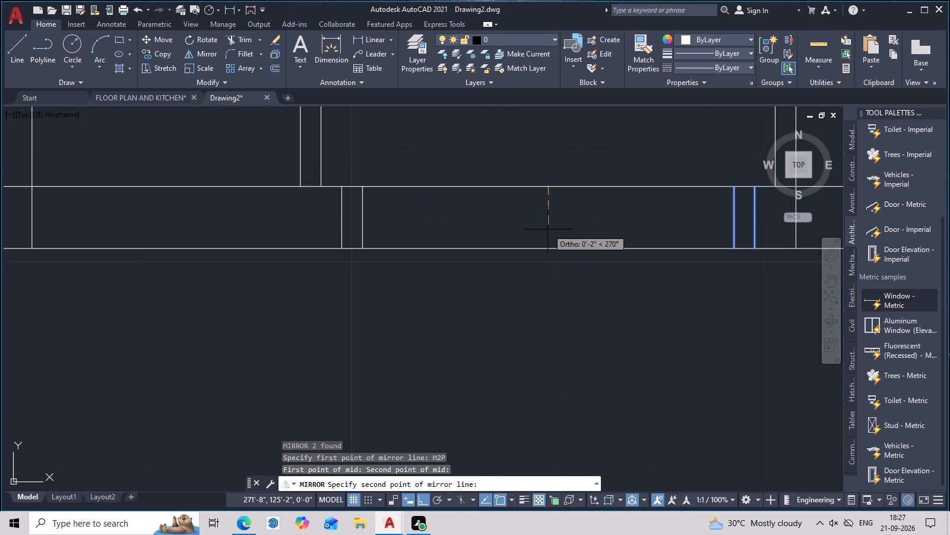
click(547, 300)
drag(563, 345, 547, 300)
Offset the base cabinets' bottom line upward by 1".
scroll(545, 229, down, 3)
middle_drag(541, 225, 549, 280)
scroll(544, 281, up, 2)
scroll(547, 272, down, 3)
middle_drag(547, 273, 555, 332)
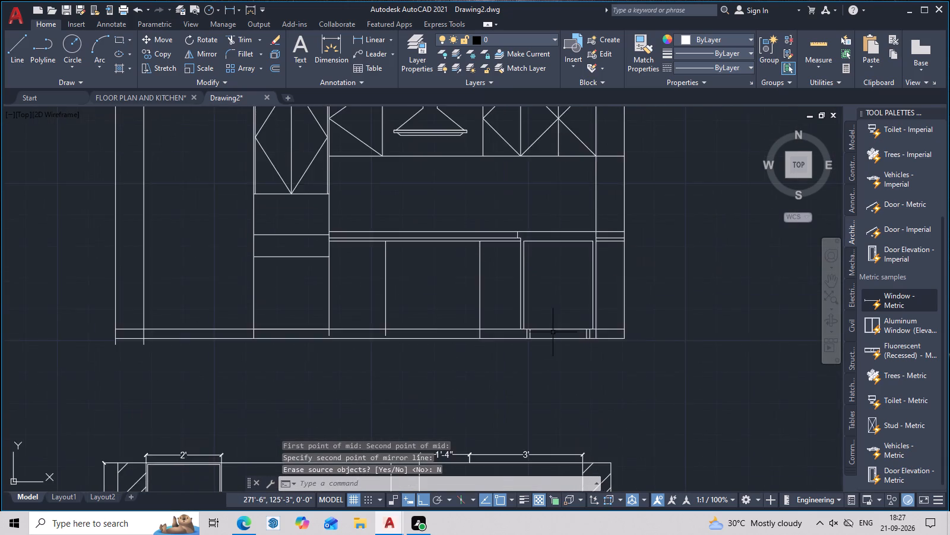
scroll(552, 332, up, 2)
middle_drag(552, 332, 555, 325)
text(O)
key(space)
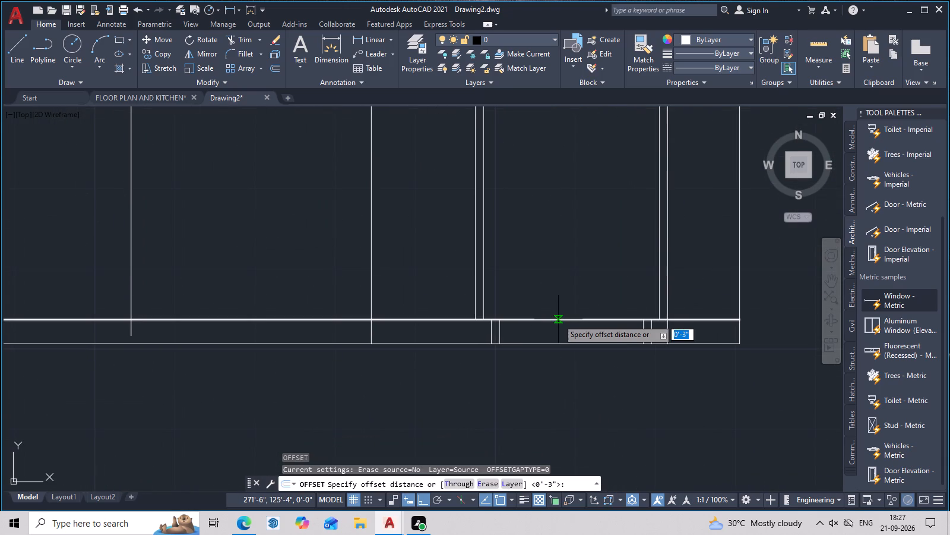
key(1)
key(space)
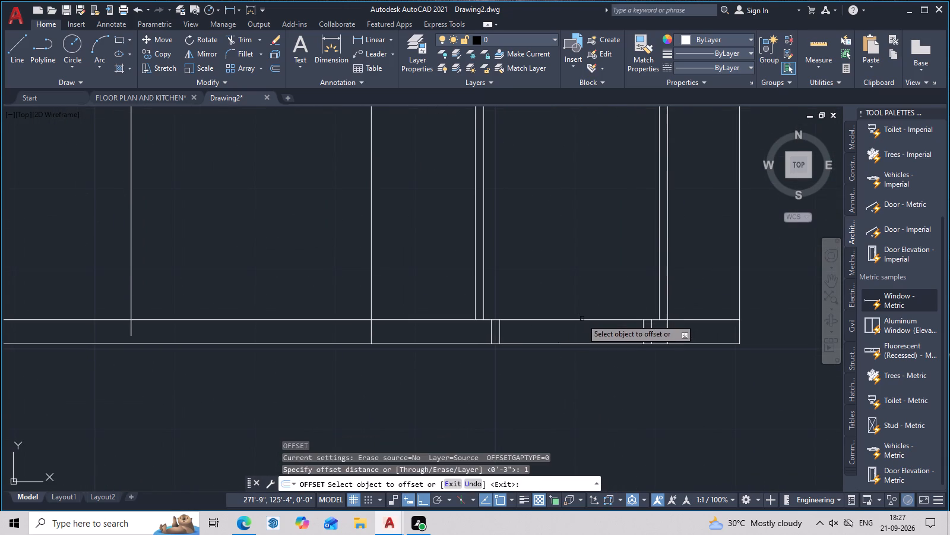
click(583, 320)
click(590, 278)
key(Escape)
Trim the offset line between the framed base cabinet and the neighbouring cabinet vertical, and delete the leftover piece beyond it.
text(TR)
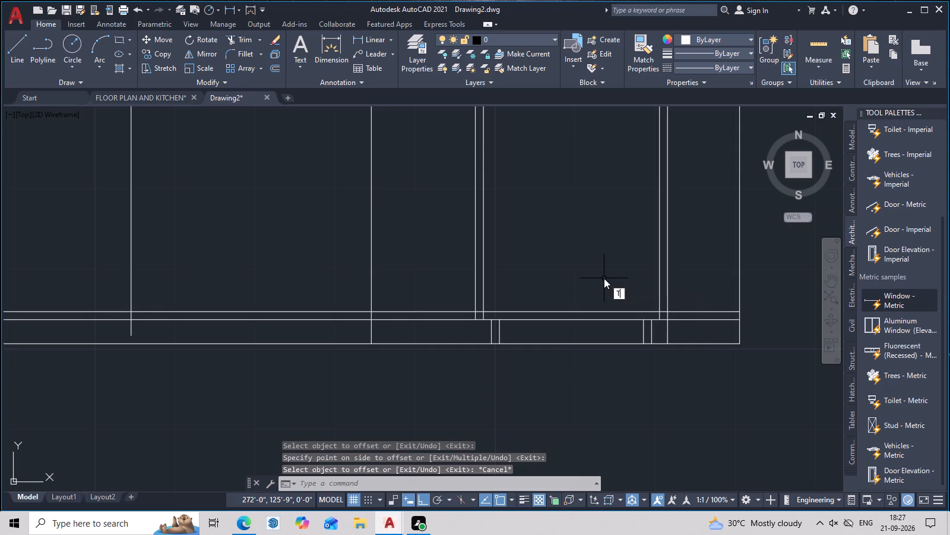
key(space)
click(411, 310)
click(420, 313)
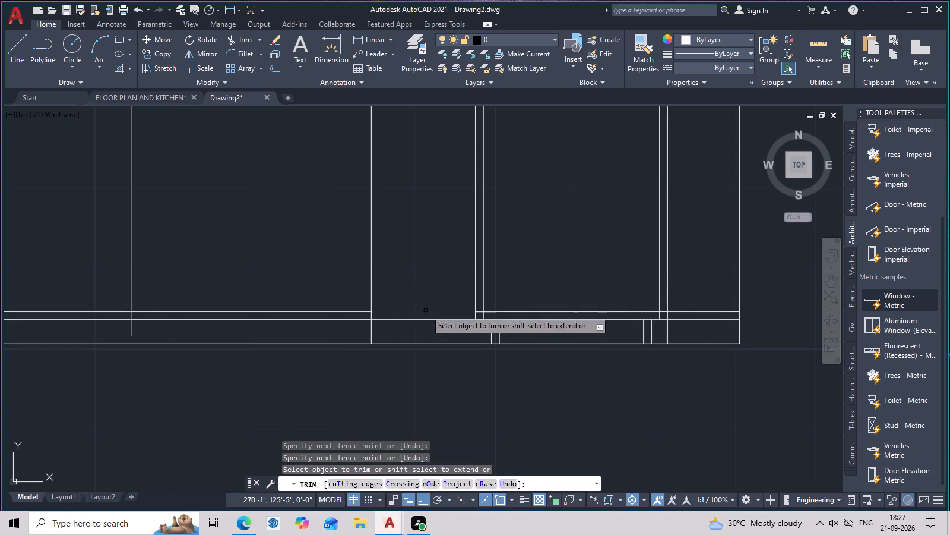
key(Escape)
click(362, 313)
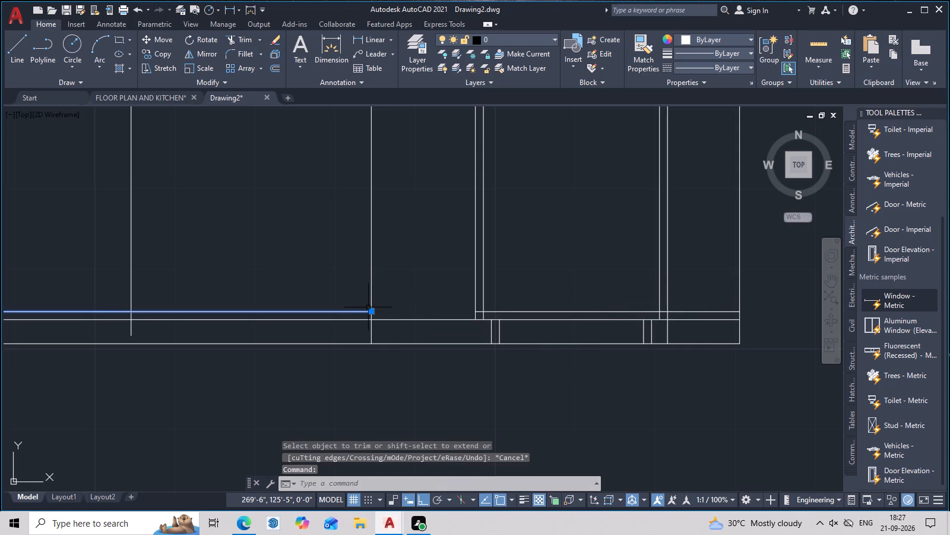
key(Delete)
middle_drag(414, 335, 433, 322)
key(Escape)
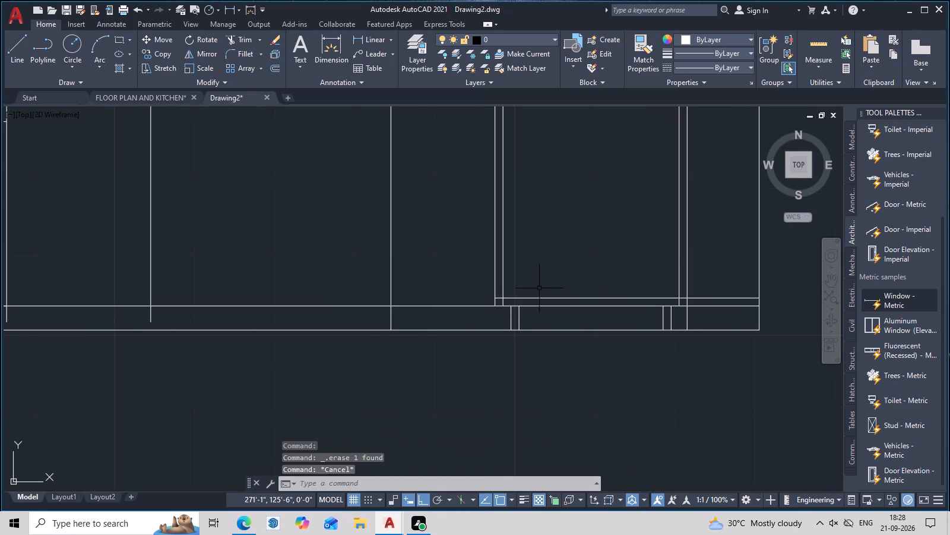
Trim the overlapping line ends at both lower corners of the framed base cabinet's inner frame, leaving clean corners.
text(TR)
key(space)
scroll(521, 295, up, 3)
drag(458, 323, 441, 323)
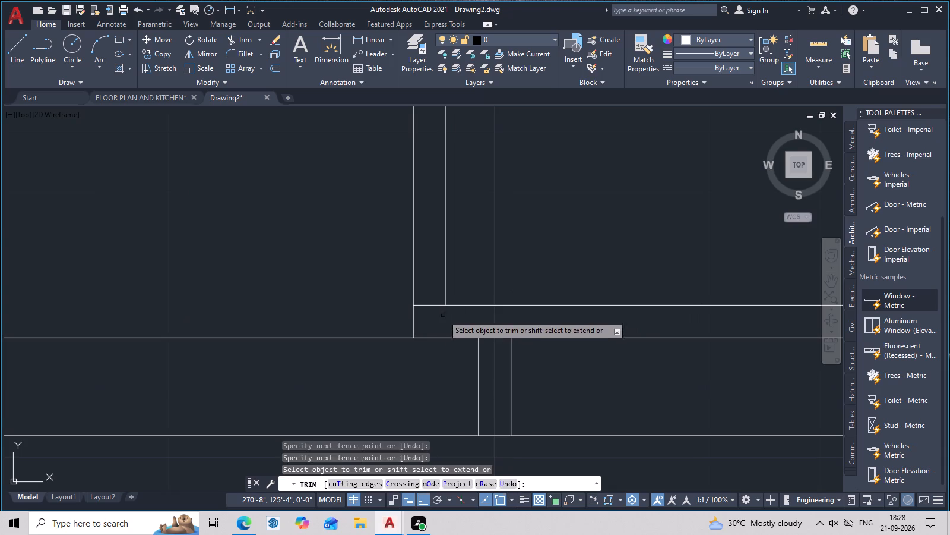
drag(432, 295, 429, 310)
scroll(428, 313, down, 3)
middle_drag(561, 325, 484, 333)
scroll(553, 320, up, 2)
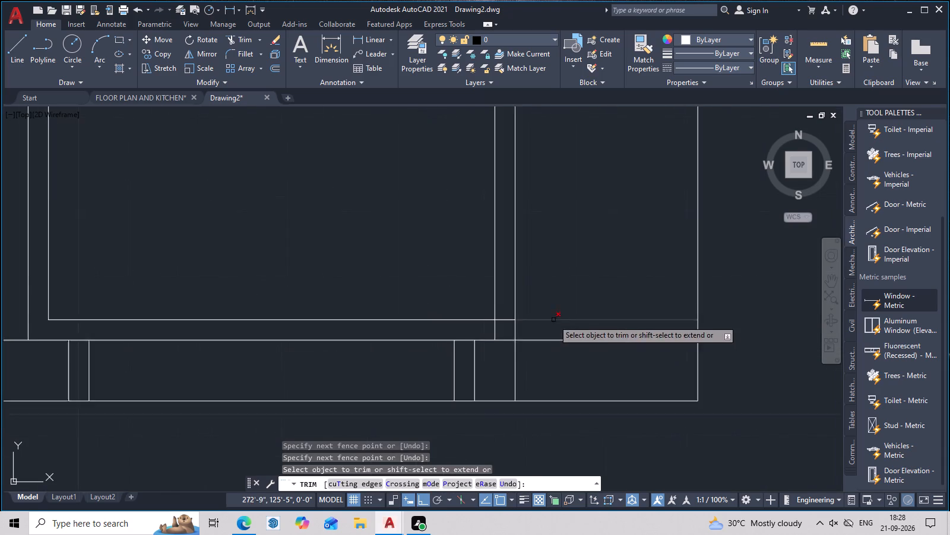
scroll(553, 320, up, 1)
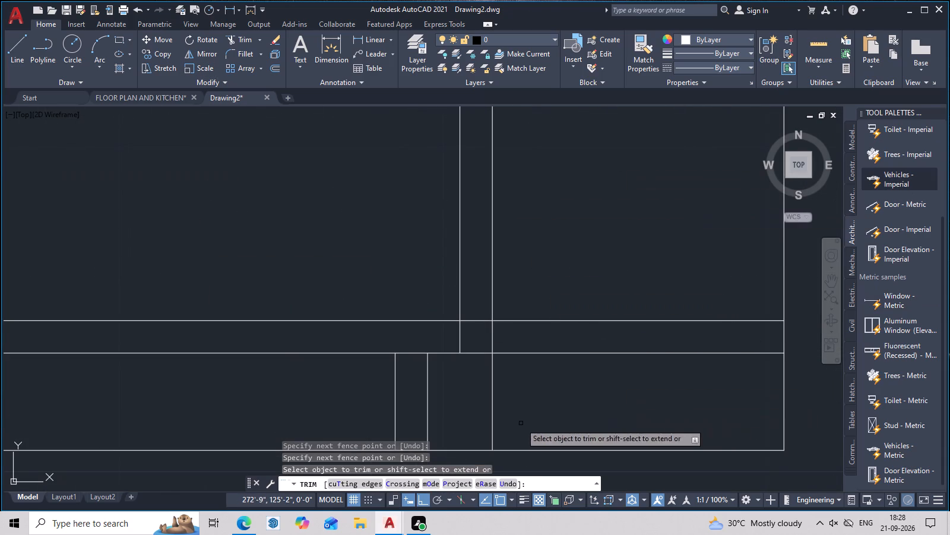
scroll(503, 423, up, 3)
middle_drag(300, 324, 439, 534)
middle_drag(472, 341, 475, 407)
drag(547, 265, 544, 353)
drag(533, 350, 470, 374)
scroll(500, 369, down, 6)
middle_drag(510, 372, 617, 370)
key(Escape)
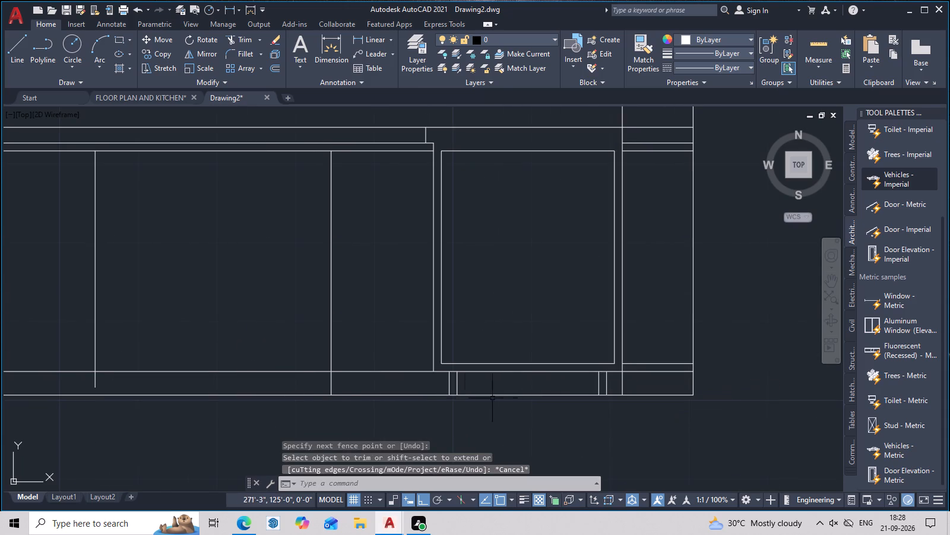
Extend the tall unit's side next to the base cabinets and the first base cabinet divider down to the floor line.
text(EX)
key(space)
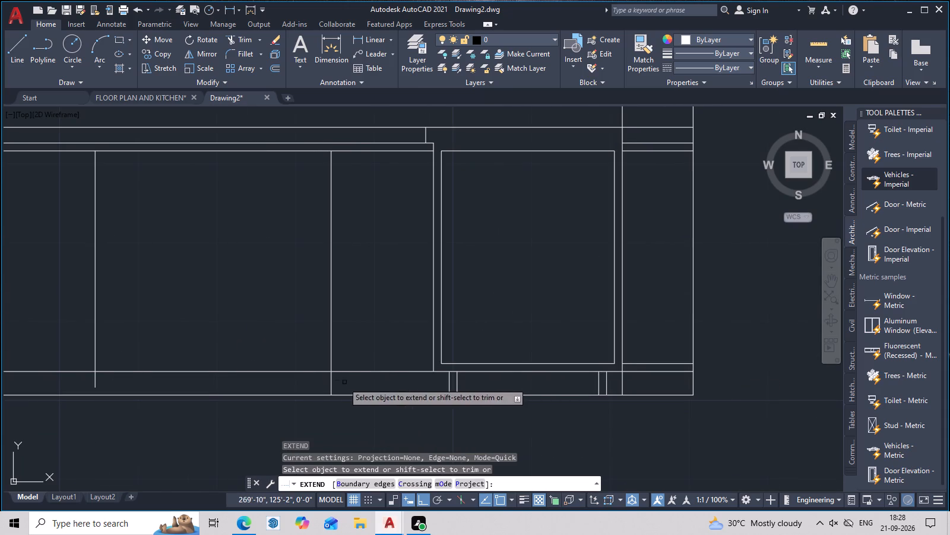
middle_drag(336, 383, 477, 310)
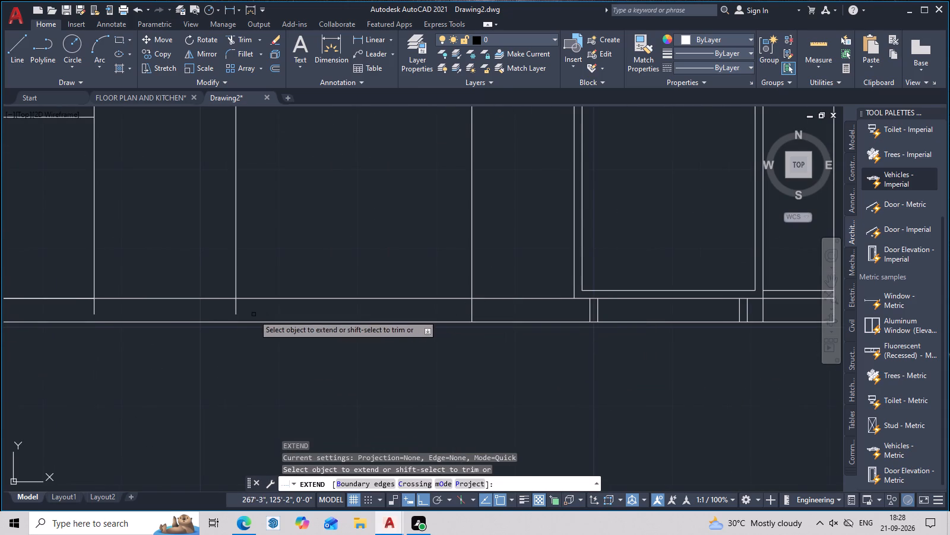
click(237, 306)
click(231, 307)
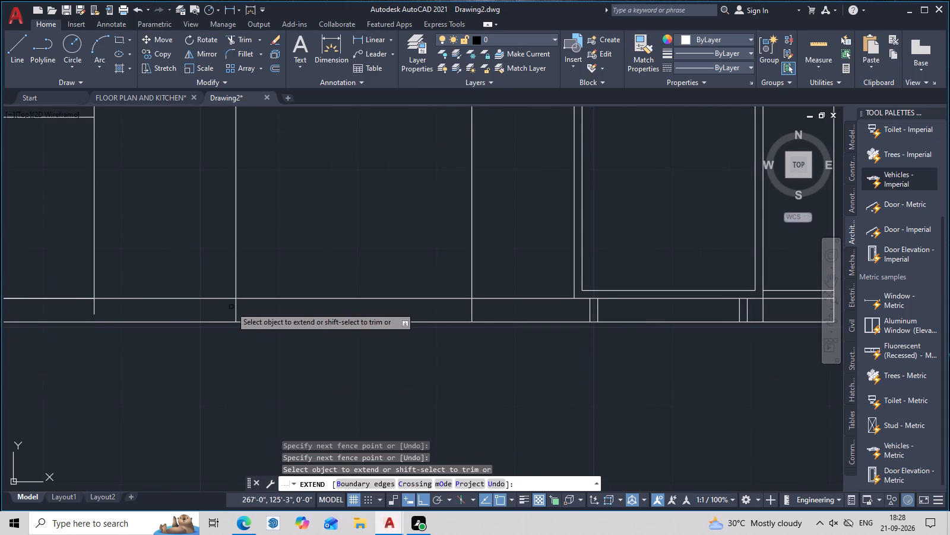
middle_drag(215, 310, 457, 306)
scroll(334, 311, up, 2)
click(334, 302)
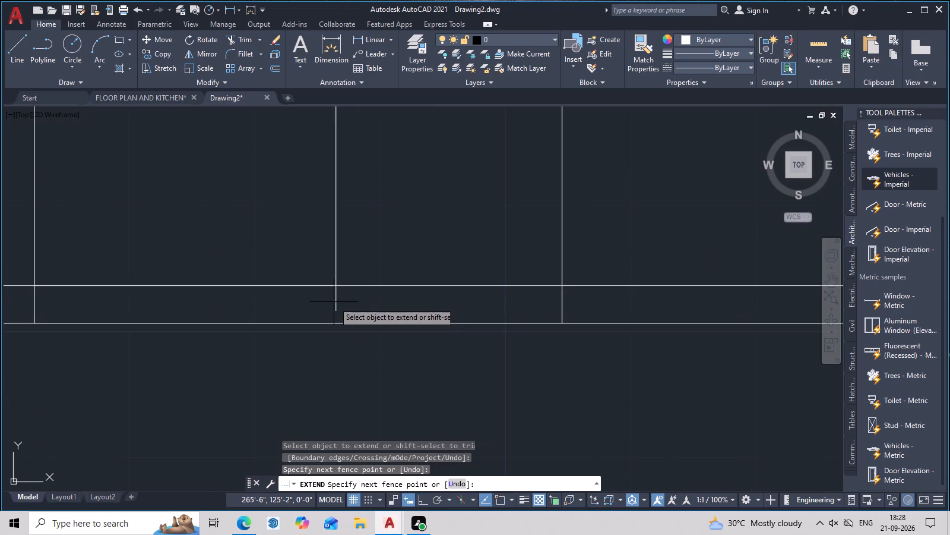
click(337, 302)
scroll(382, 312, down, 5)
middle_drag(406, 333, 410, 338)
scroll(270, 317, up, 3)
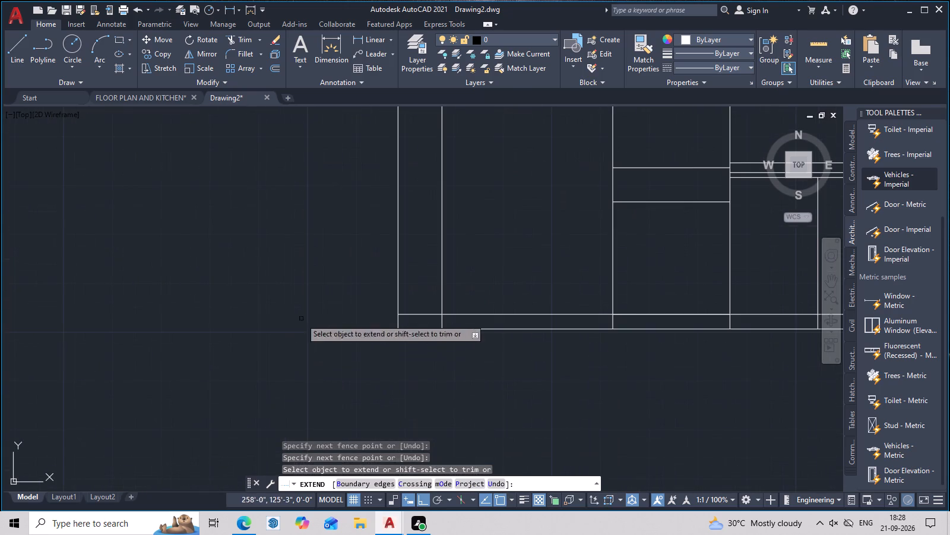
key(Escape)
Trim the ends of the two wall lines beside the open bay that protrude below the floor line.
text(TR)
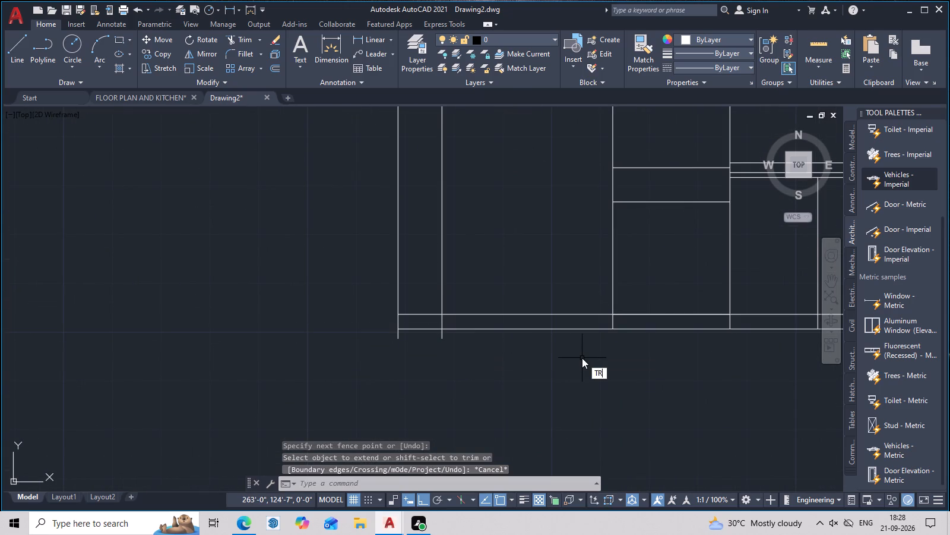
key(space)
click(441, 334)
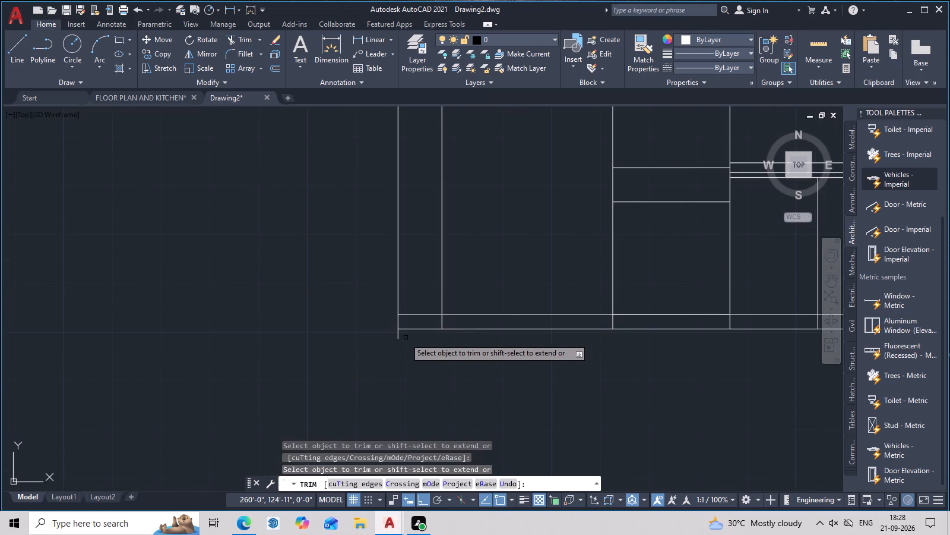
click(398, 336)
scroll(452, 353, down, 3)
middle_drag(505, 365, 418, 379)
middle_drag(501, 379, 524, 384)
scroll(530, 382, up, 2)
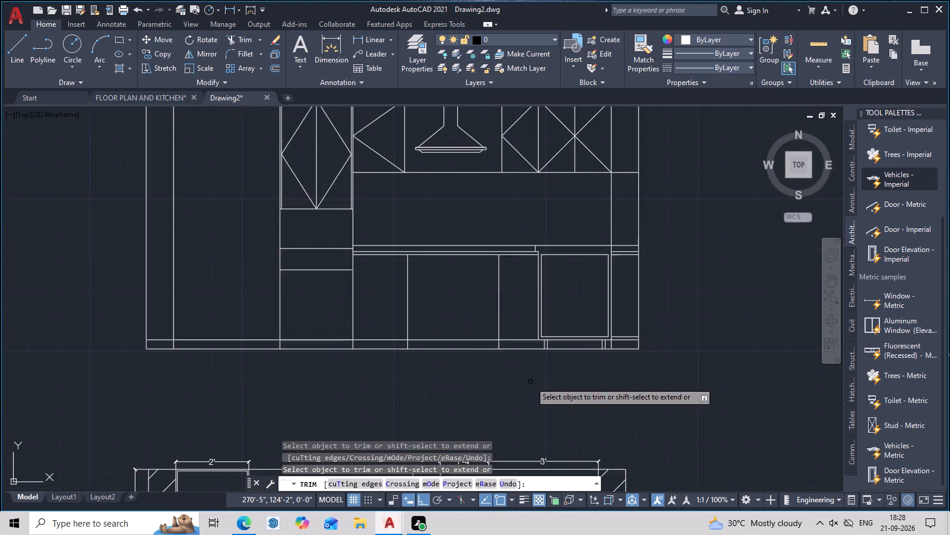
middle_drag(555, 388, 626, 396)
middle_drag(626, 396, 616, 421)
key(Escape)
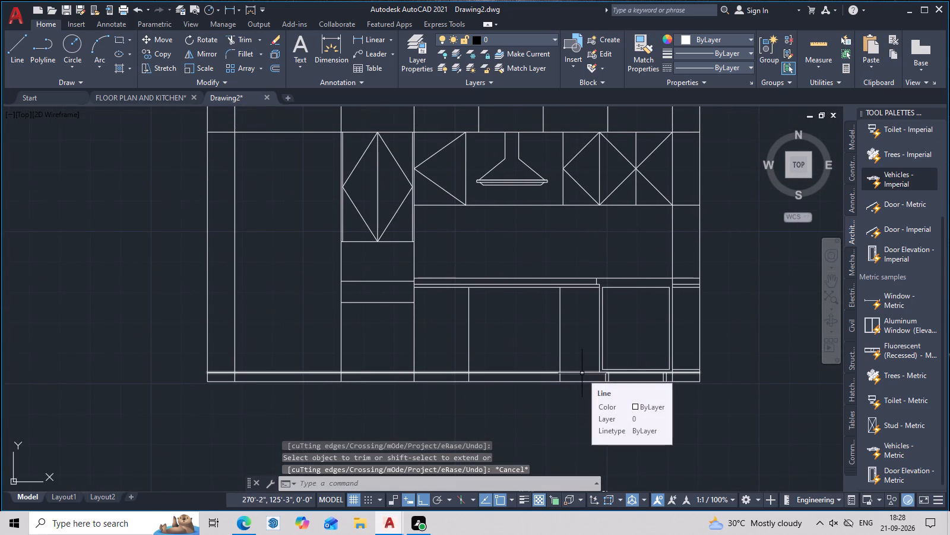
Trim the base cabinets' bottom line out of the open bay beside the tall unit and the adjoining wall strip.
text(TR)
key(space)
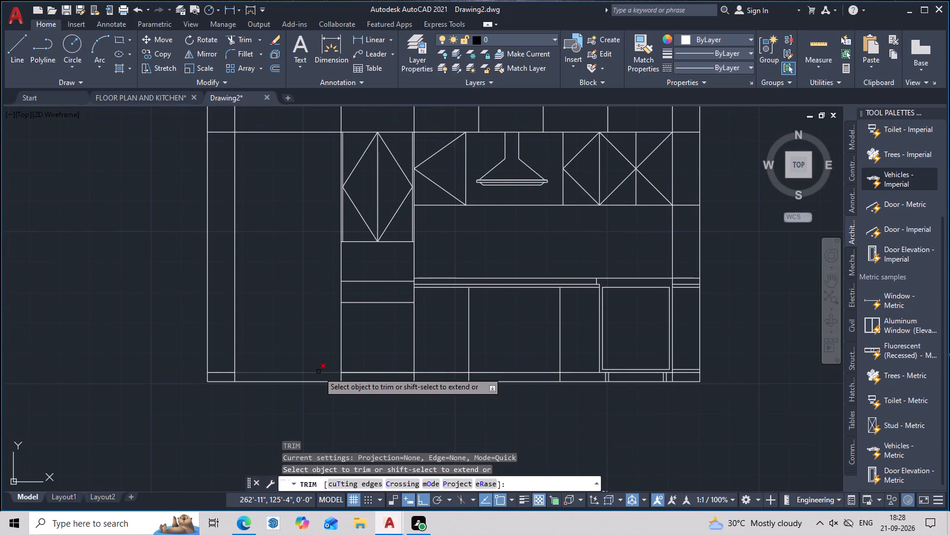
click(318, 372)
click(223, 373)
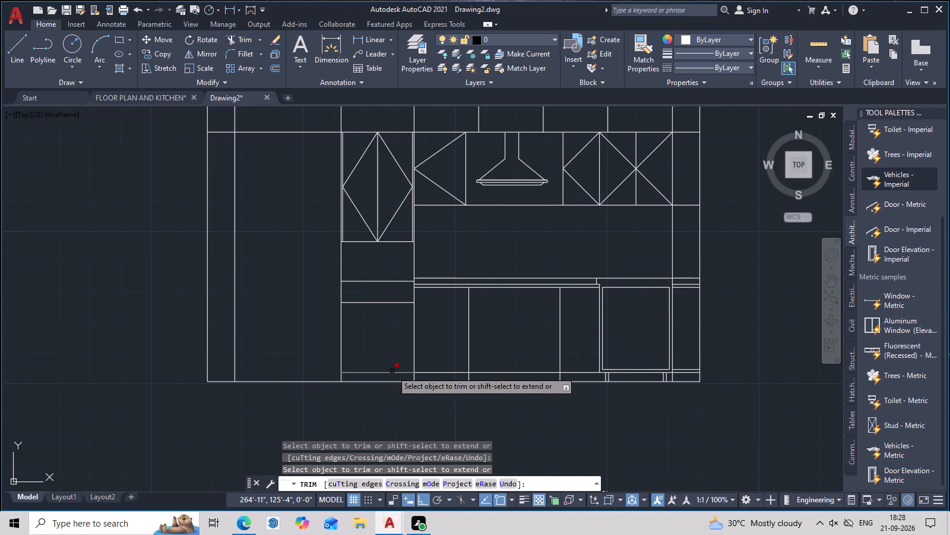
key(Escape)
Trim the countertop lines and the wall cabinets' top and bottom lines out of the wall strip beside the framed base cabinet.
middle_drag(497, 384, 481, 404)
scroll(482, 401, down, 1)
middle_drag(508, 395, 515, 414)
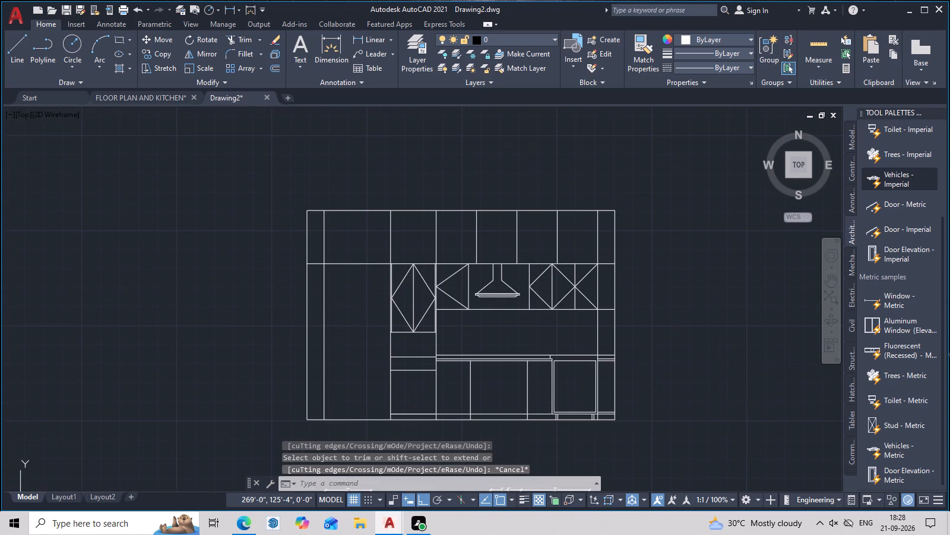
middle_drag(515, 414, 514, 370)
scroll(534, 369, up, 2)
middle_drag(535, 369, 539, 355)
middle_drag(614, 372, 536, 399)
text(TR)
key(space)
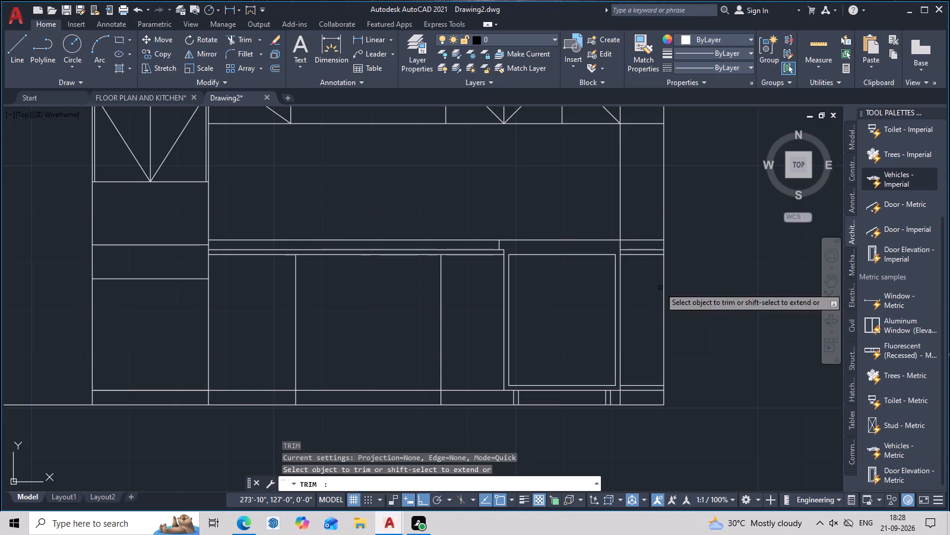
drag(648, 223, 643, 274)
scroll(644, 276, down, 3)
middle_drag(644, 276, 641, 292)
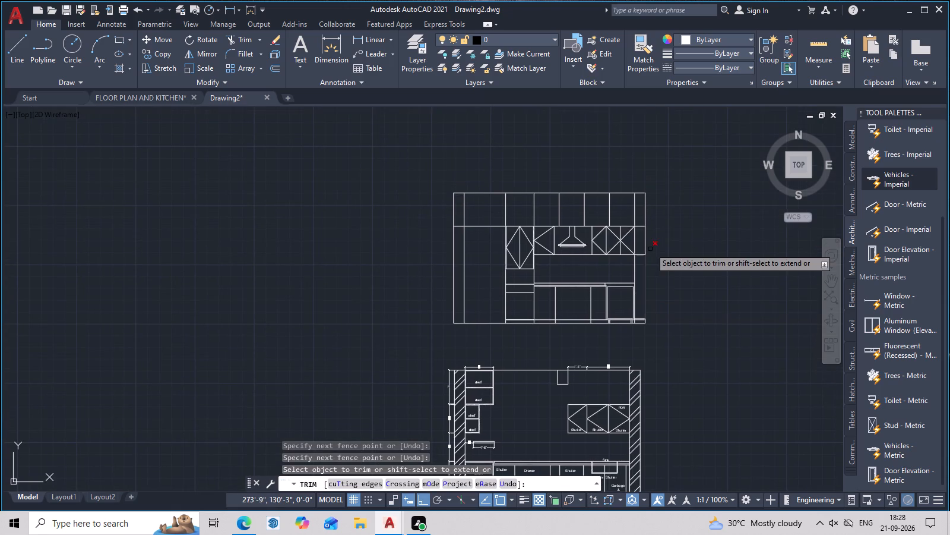
scroll(651, 232, up, 2)
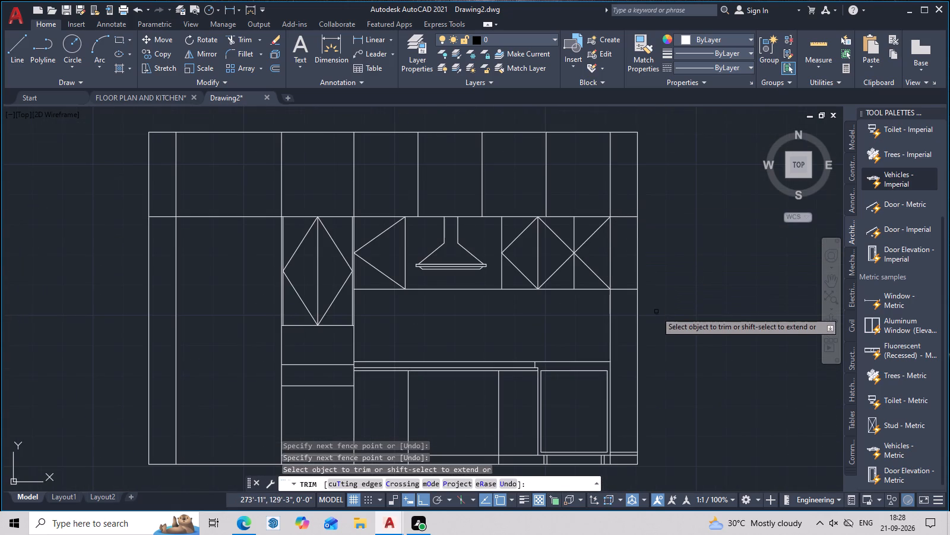
middle_drag(655, 321, 648, 320)
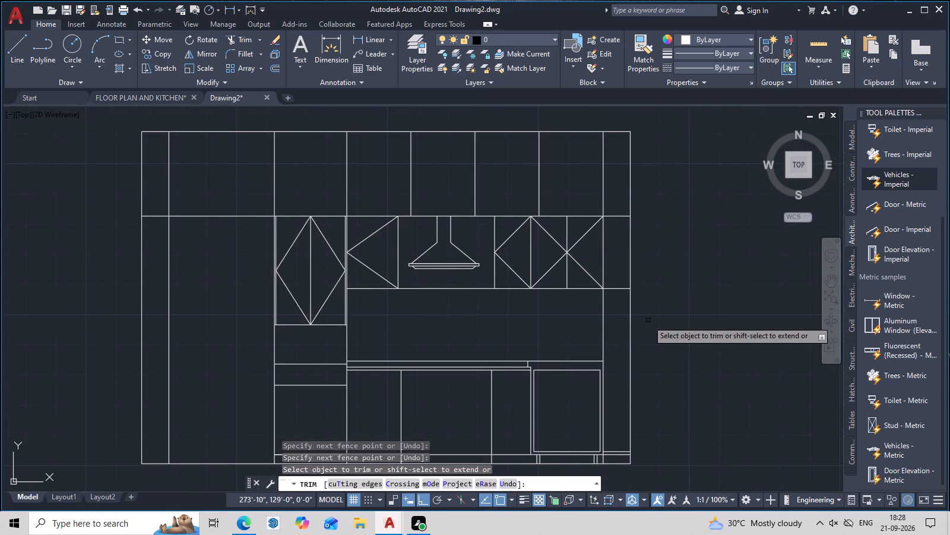
drag(612, 202, 613, 210)
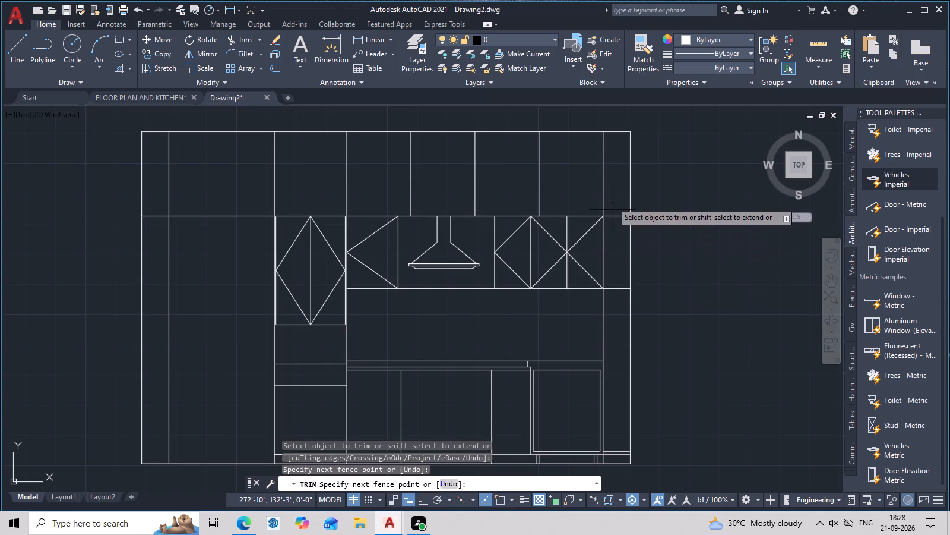
drag(613, 210, 618, 325)
scroll(616, 322, down, 1)
middle_drag(616, 322, 619, 306)
key(Escape)
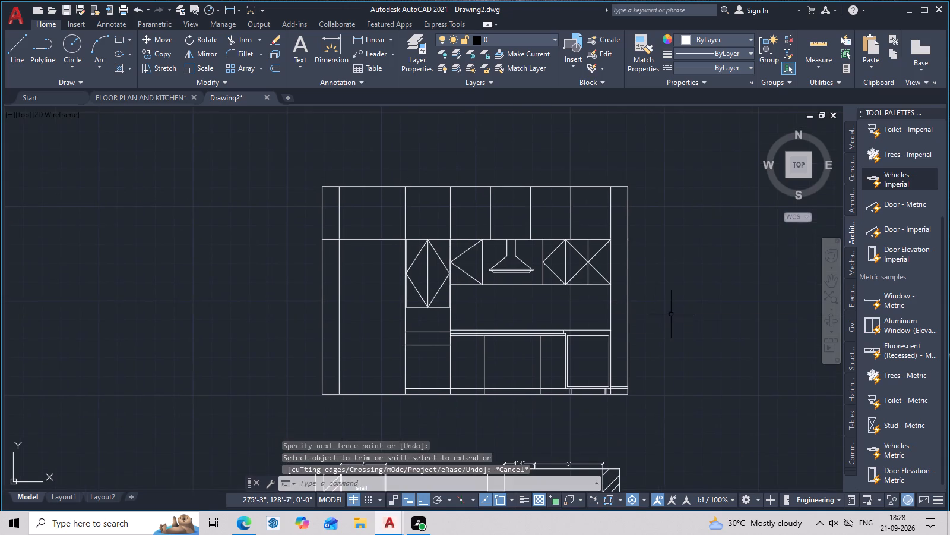
Trim the two remaining base cabinet lines near the floor out of the same wall strip.
middle_drag(671, 316, 662, 282)
middle_drag(631, 291, 644, 332)
middle_drag(645, 329, 703, 310)
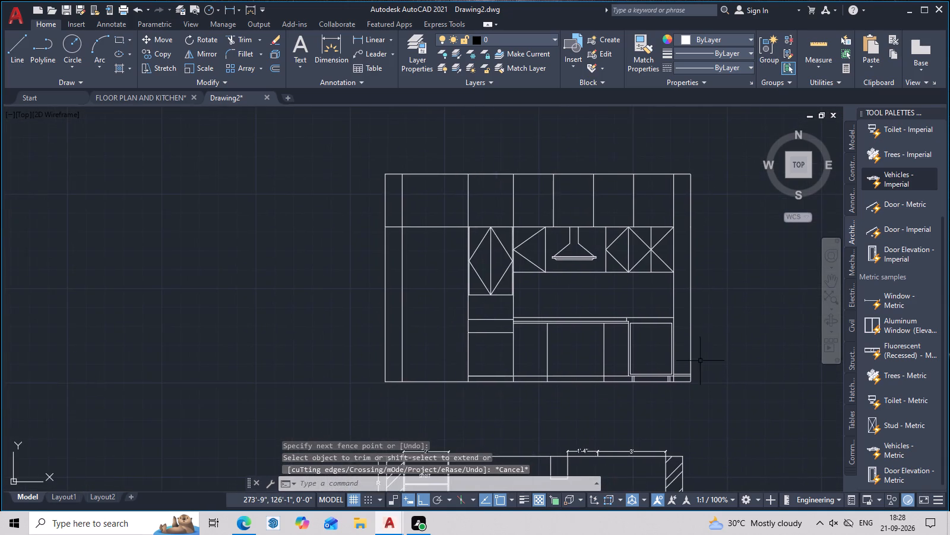
scroll(700, 381, up, 2)
text(TR)
key(space)
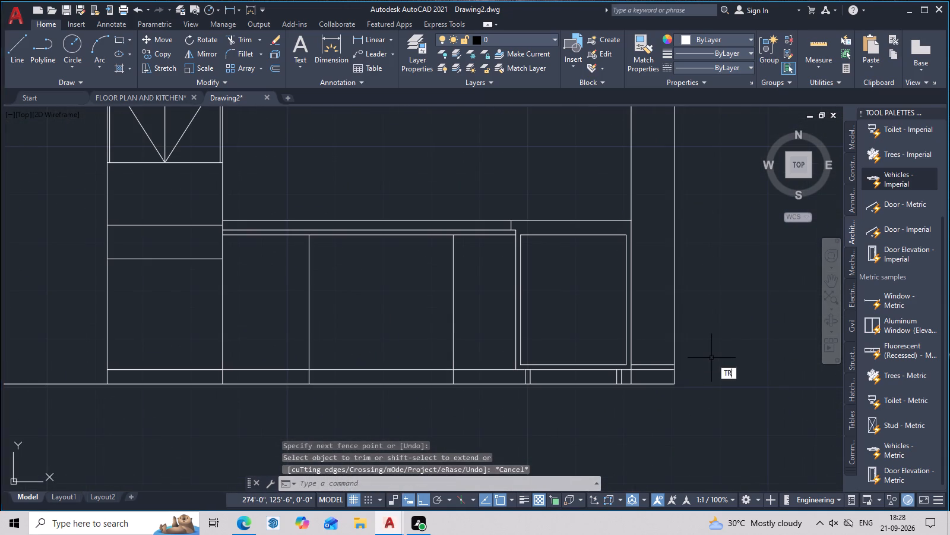
scroll(656, 372, up, 3)
drag(631, 324, 624, 396)
scroll(621, 385, down, 3)
middle_drag(627, 378, 661, 339)
key(Escape)
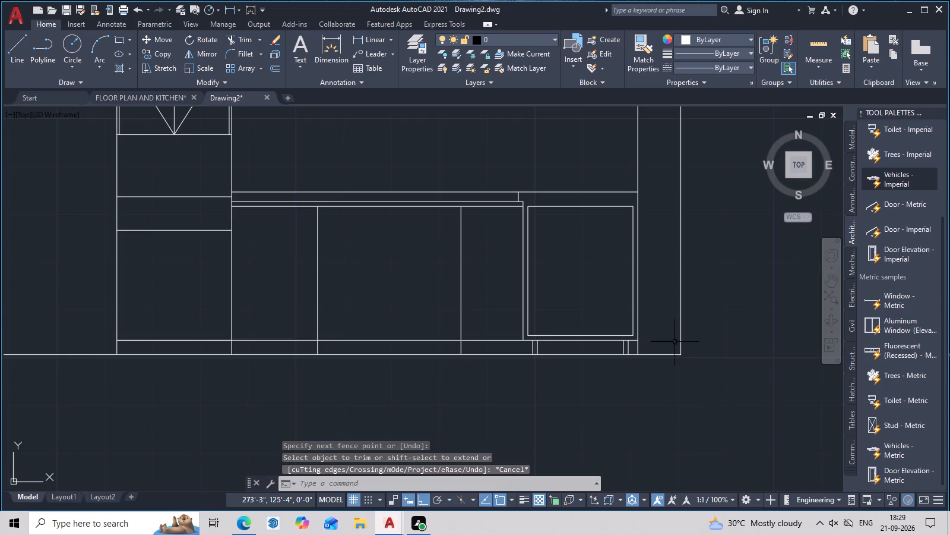
Examine the cleaned-up kitchen elevation from the base cabinets to the overhead units, together with the floor plan below it.
middle_drag(667, 363, 776, 411)
scroll(702, 412, down, 2)
middle_drag(702, 419, 687, 441)
scroll(685, 438, up, 1)
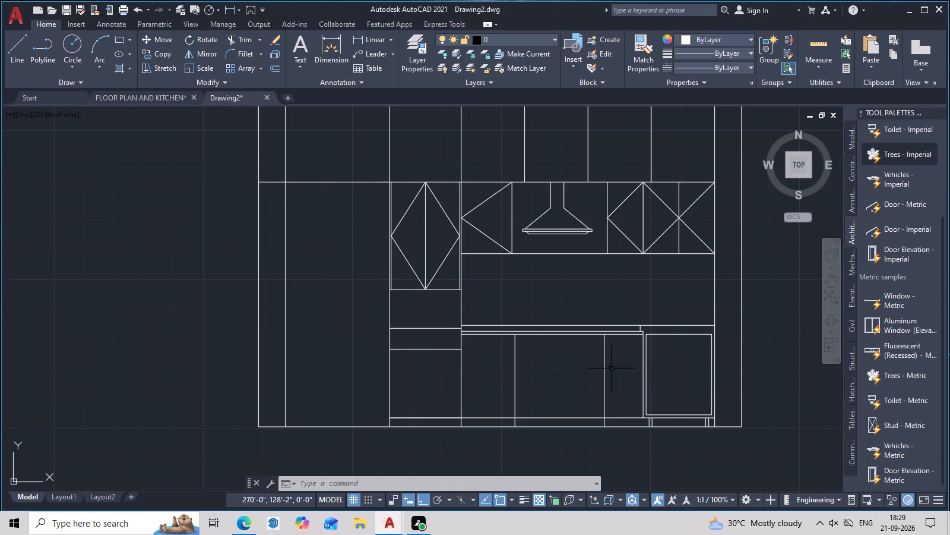
middle_drag(616, 417, 626, 362)
scroll(626, 361, up, 2)
middle_drag(630, 360, 626, 326)
scroll(624, 321, down, 2)
middle_drag(630, 340, 630, 377)
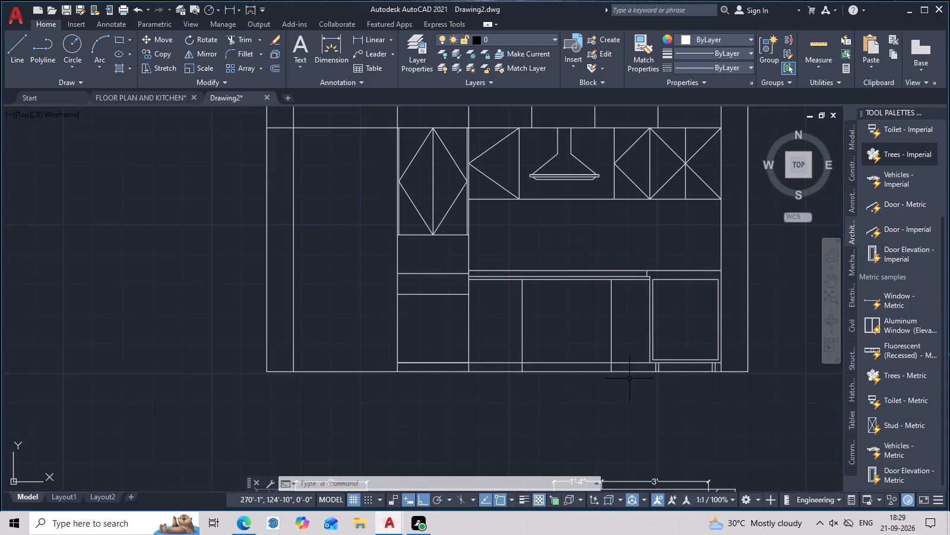
middle_drag(629, 379, 606, 350)
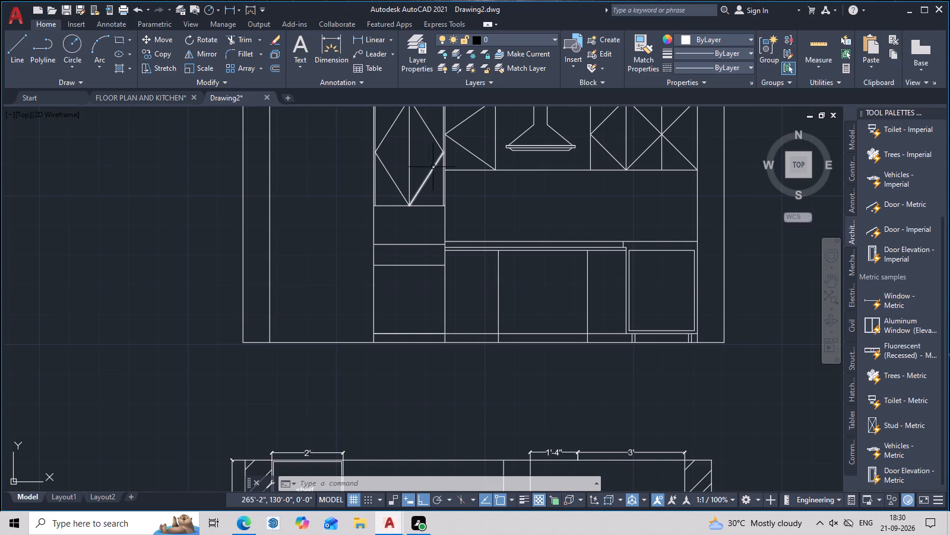
key(Escape)
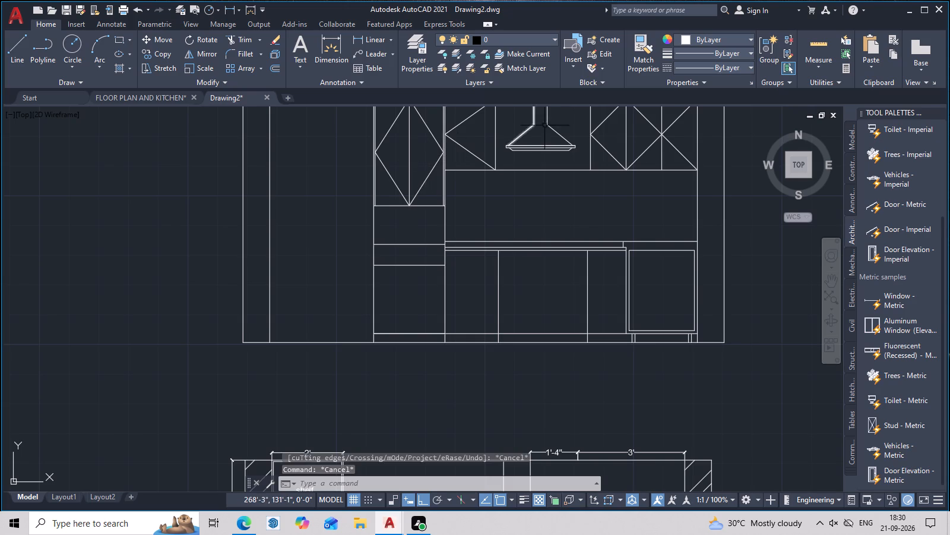
scroll(537, 115, down, 2)
middle_drag(536, 114, 534, 146)
scroll(565, 79, up, 3)
middle_drag(541, 169, 534, 175)
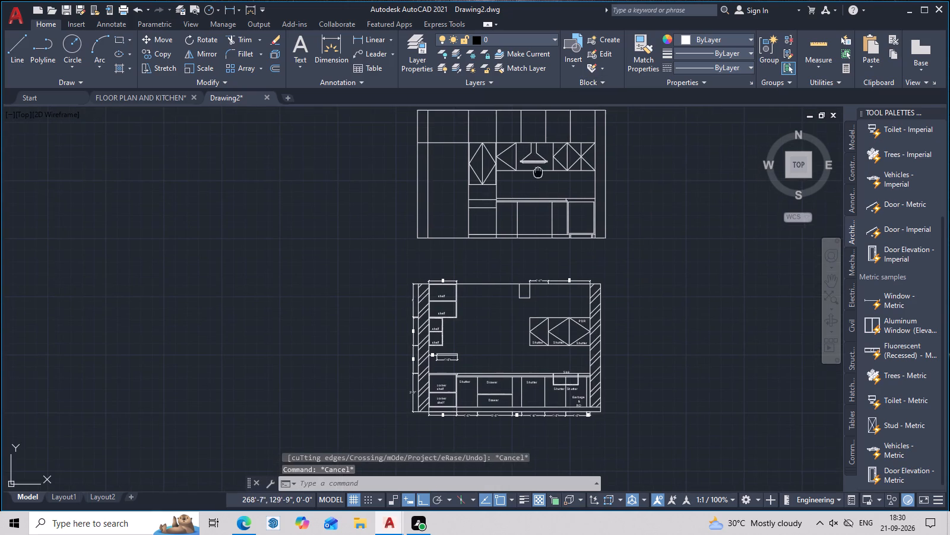
middle_drag(534, 175, 502, 208)
scroll(495, 216, up, 1)
middle_drag(502, 212, 605, 222)
scroll(606, 235, up, 2)
middle_drag(606, 235, 499, 212)
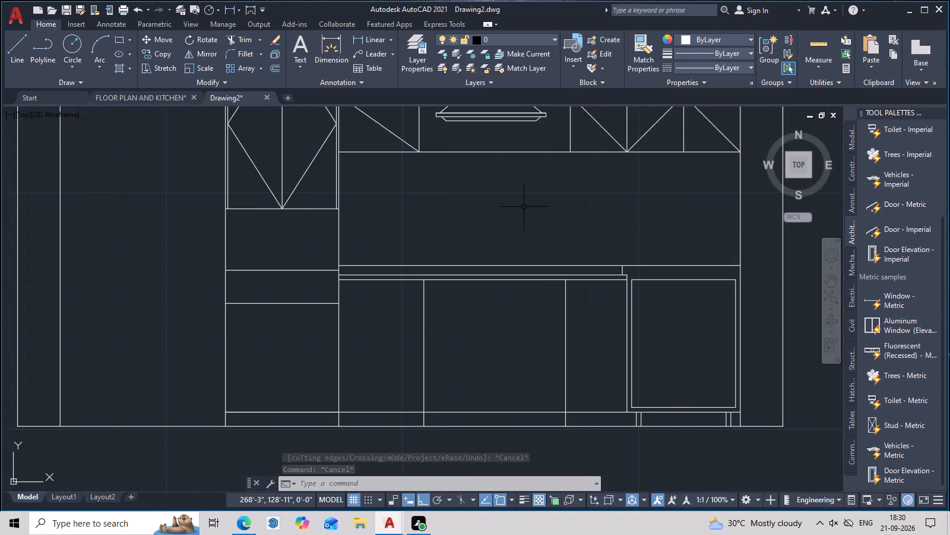
middle_drag(600, 251, 612, 318)
middle_drag(650, 255, 593, 316)
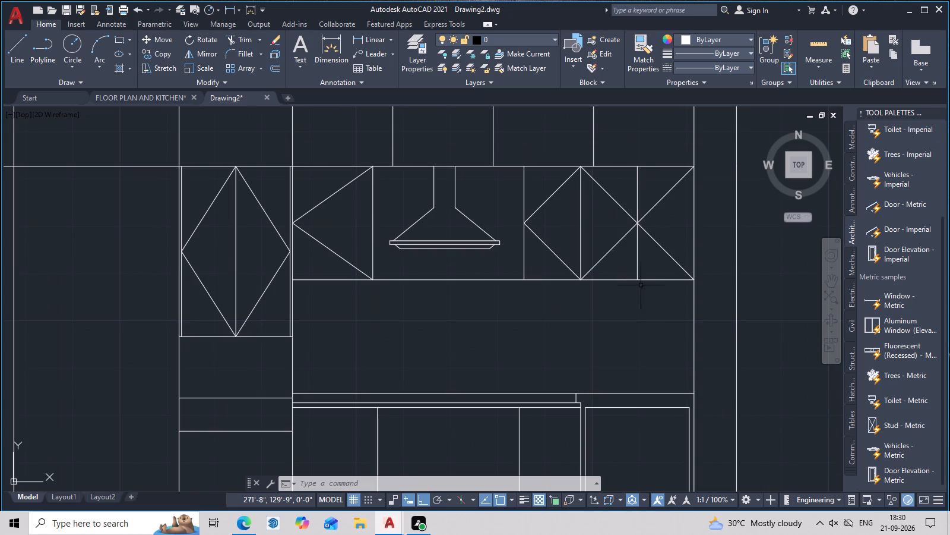
scroll(488, 278, down, 1)
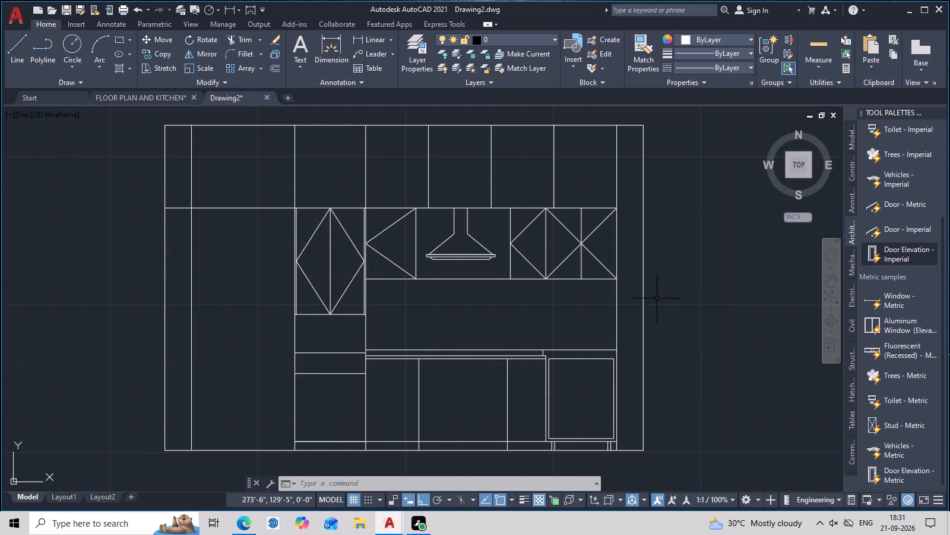
key(Escape)
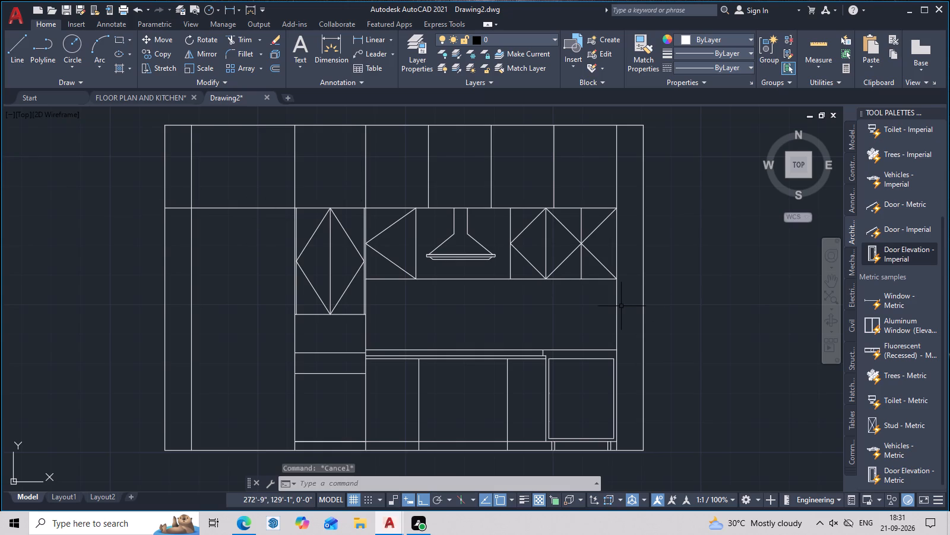
scroll(616, 304, down, 2)
scroll(616, 304, up, 1)
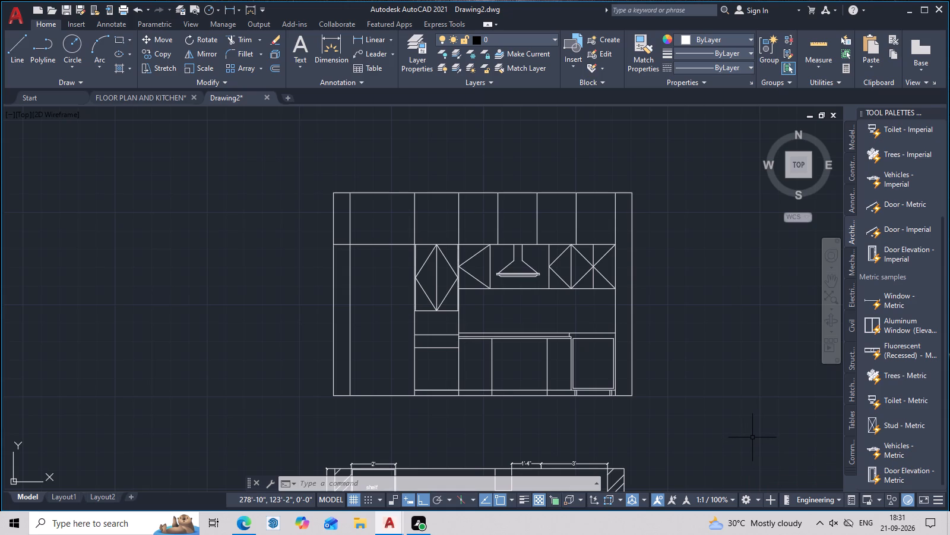
Add linear dimensions for the single-door and double-door wall cabinet widths beside the range hood, just below their bottom edge.
middle_drag(639, 391, 645, 362)
scroll(635, 350, up, 2)
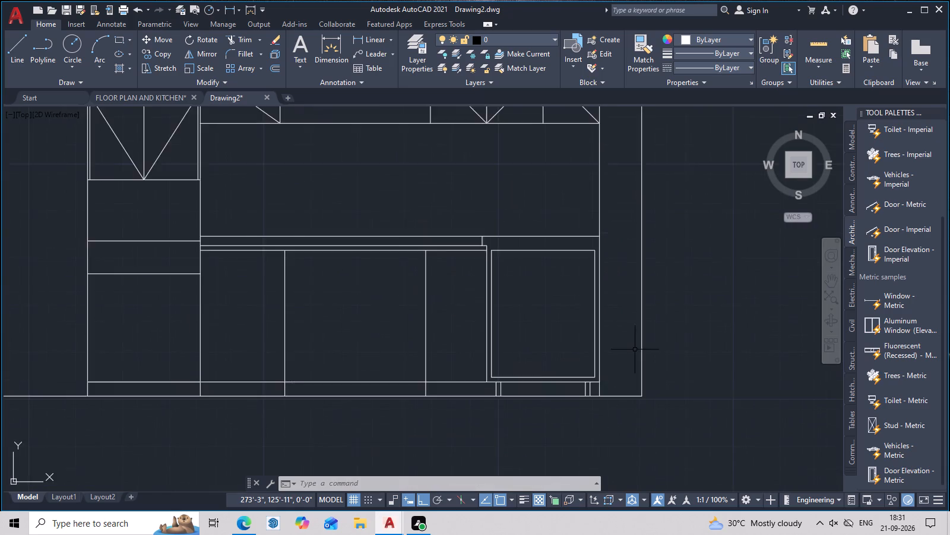
middle_drag(635, 350, 753, 416)
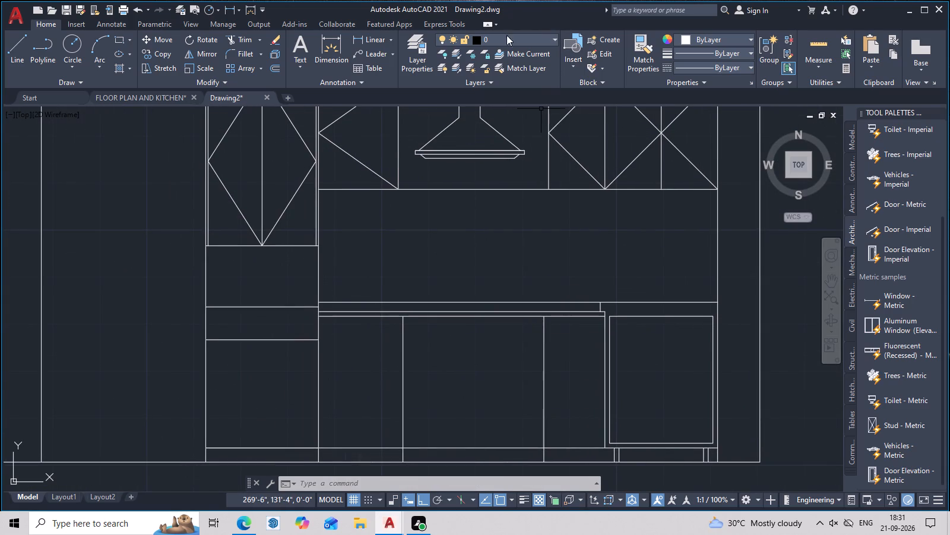
click(379, 37)
scroll(708, 193, up, 1)
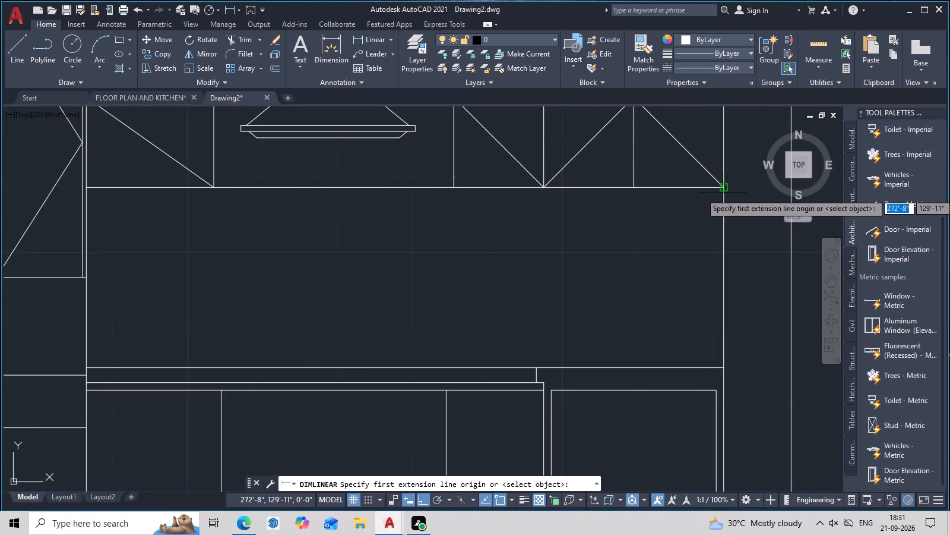
click(724, 193)
click(634, 191)
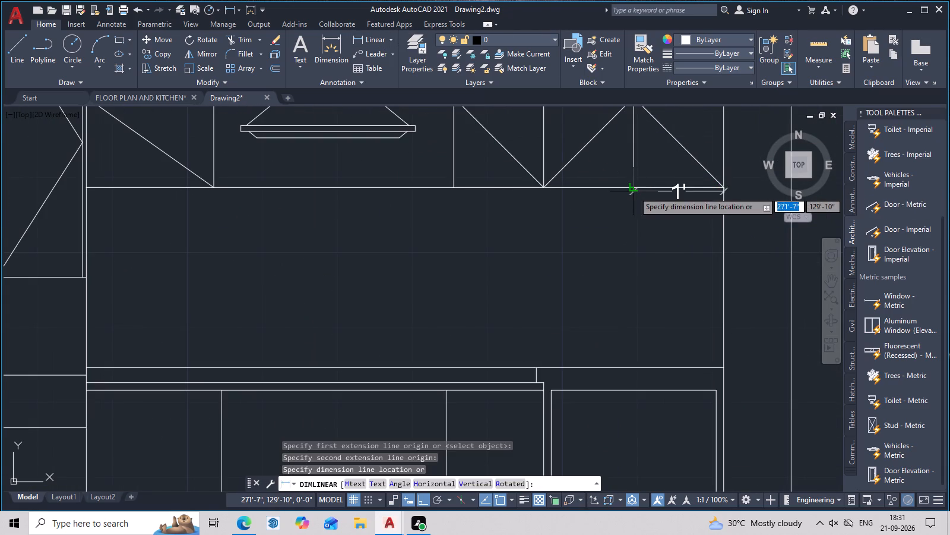
click(631, 215)
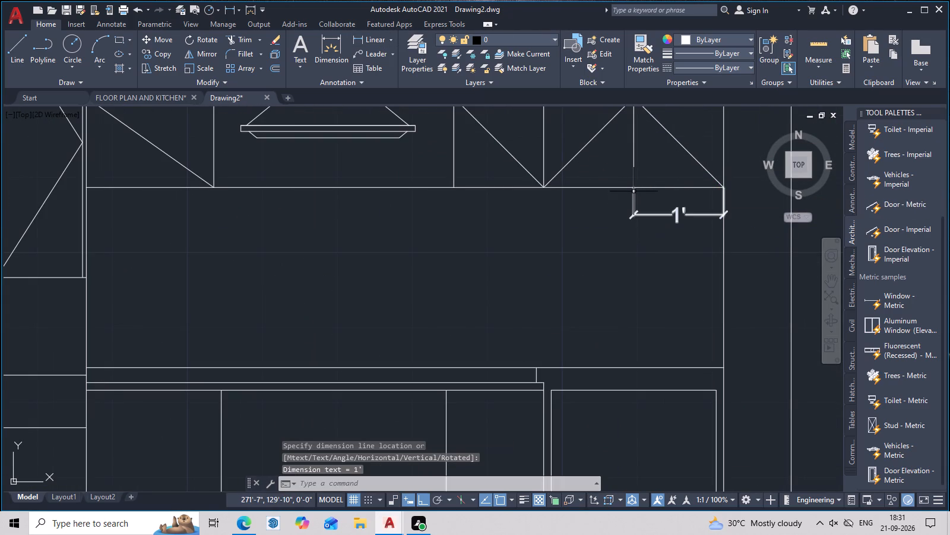
key(space)
click(634, 187)
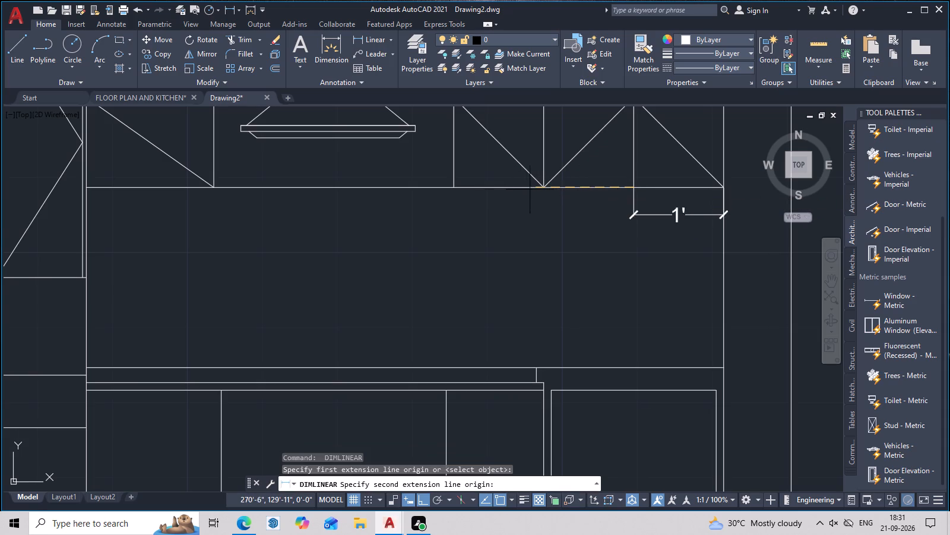
click(451, 190)
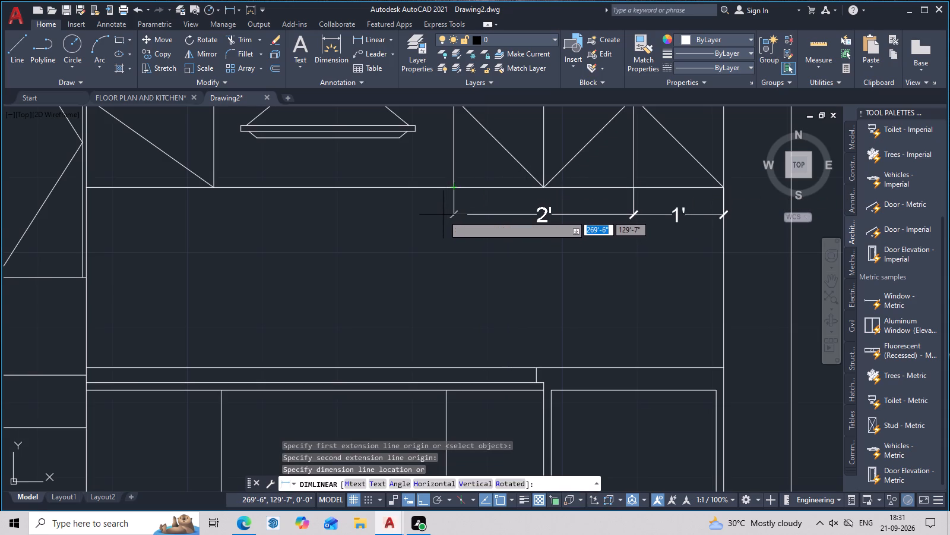
click(443, 215)
Dimension the widths of the range hood bay and the wall cabinet next to the tall unit, aligned with the adjacent dimensions.
middle_drag(448, 206, 603, 237)
key(space)
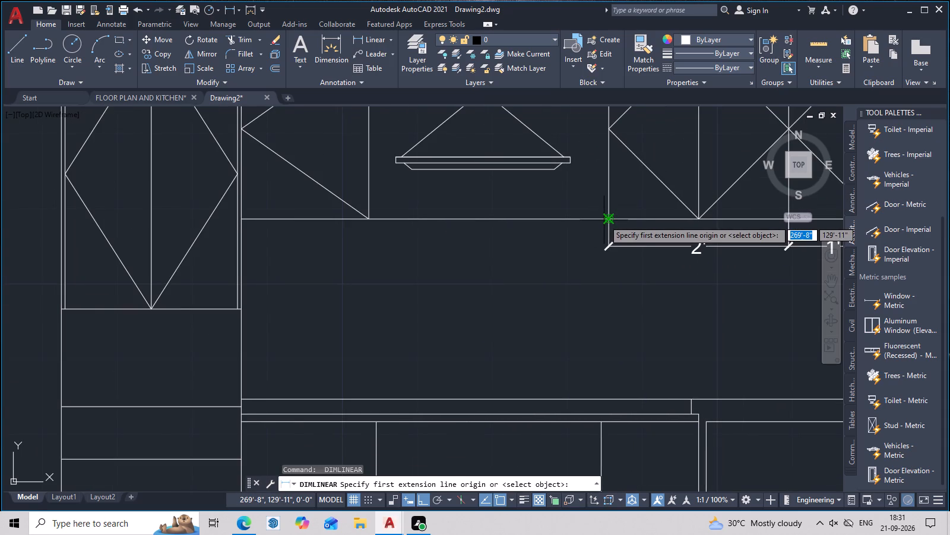
click(611, 219)
click(368, 222)
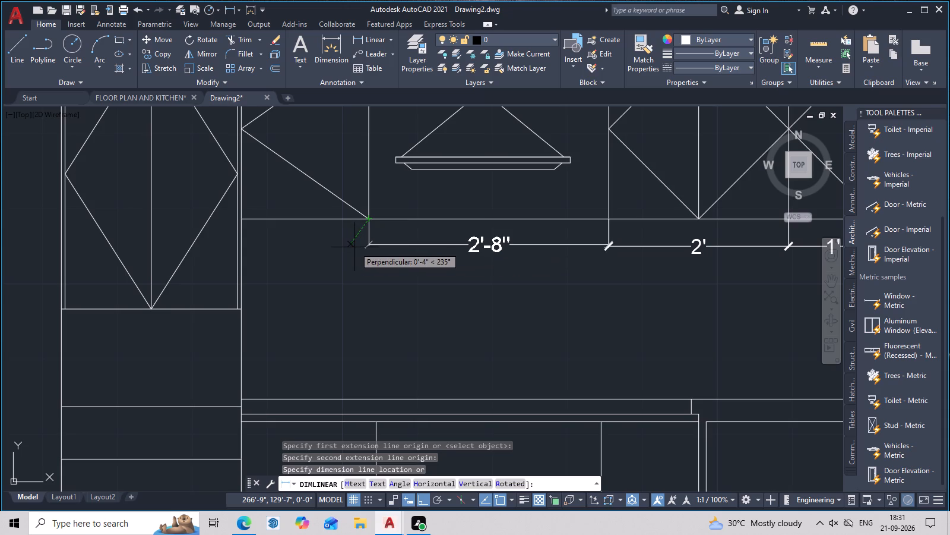
click(354, 247)
key(space)
click(369, 221)
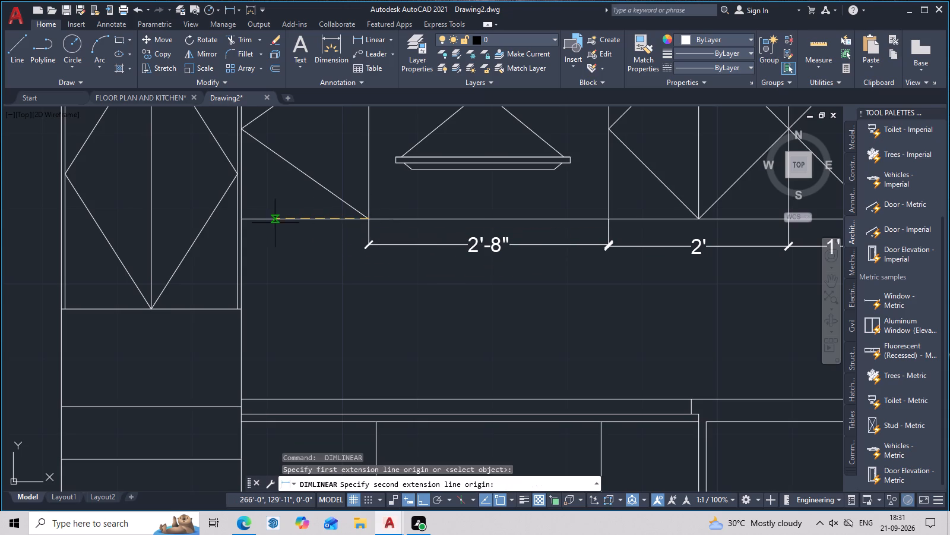
click(243, 222)
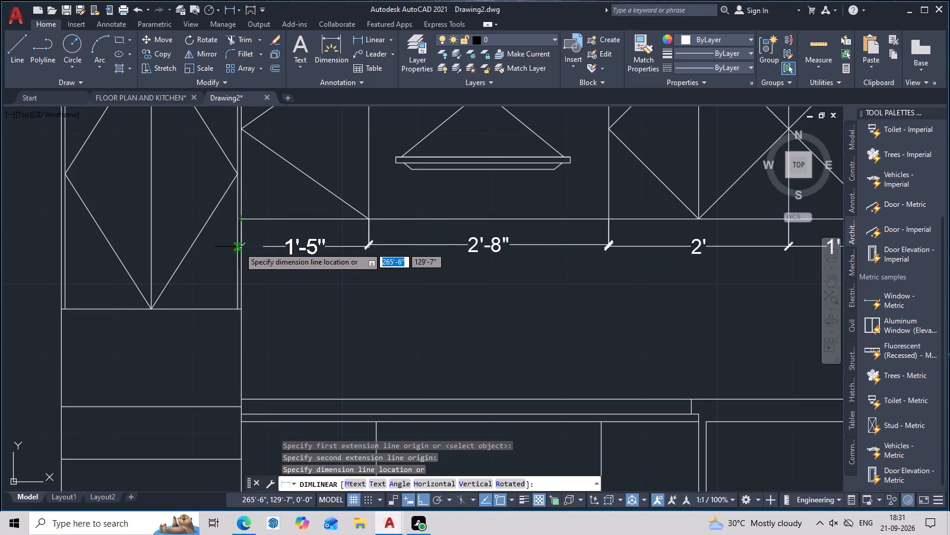
click(239, 247)
Dimension the widths of the framed base cabinet and the narrow base cabinet beside it, below the floor line.
middle_drag(321, 264, 327, 222)
scroll(340, 210, down, 2)
middle_drag(368, 226, 378, 198)
middle_drag(429, 262, 433, 256)
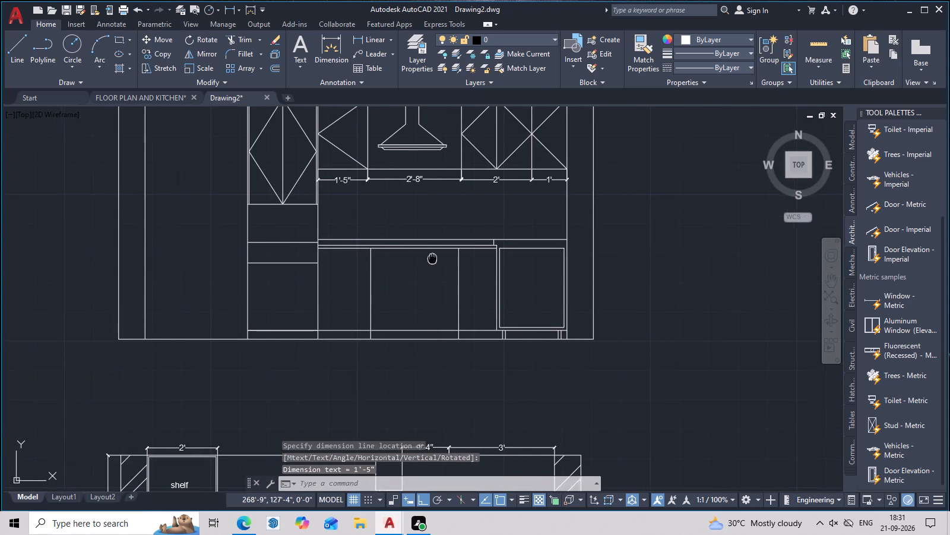
middle_drag(433, 256, 445, 226)
scroll(553, 291, up, 2)
middle_drag(576, 309, 599, 267)
key(space)
click(643, 284)
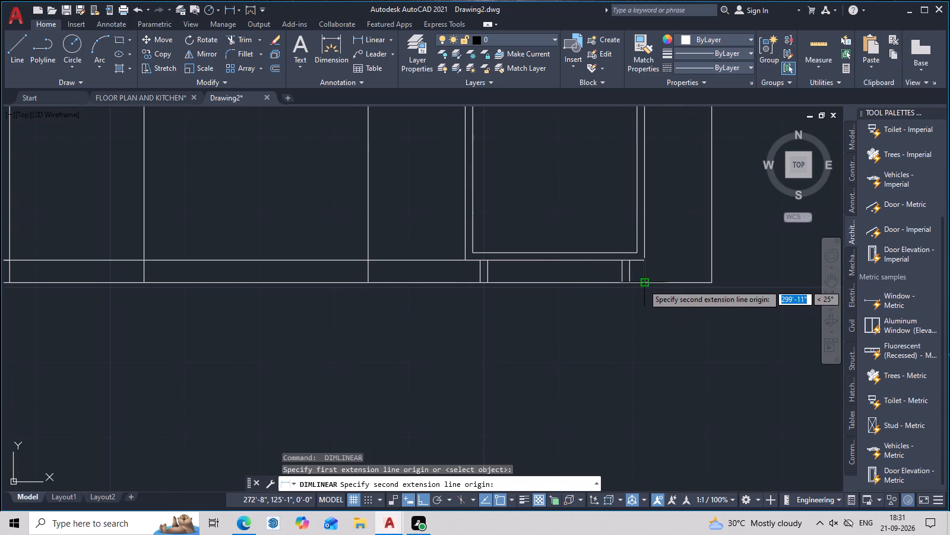
click(465, 282)
click(467, 315)
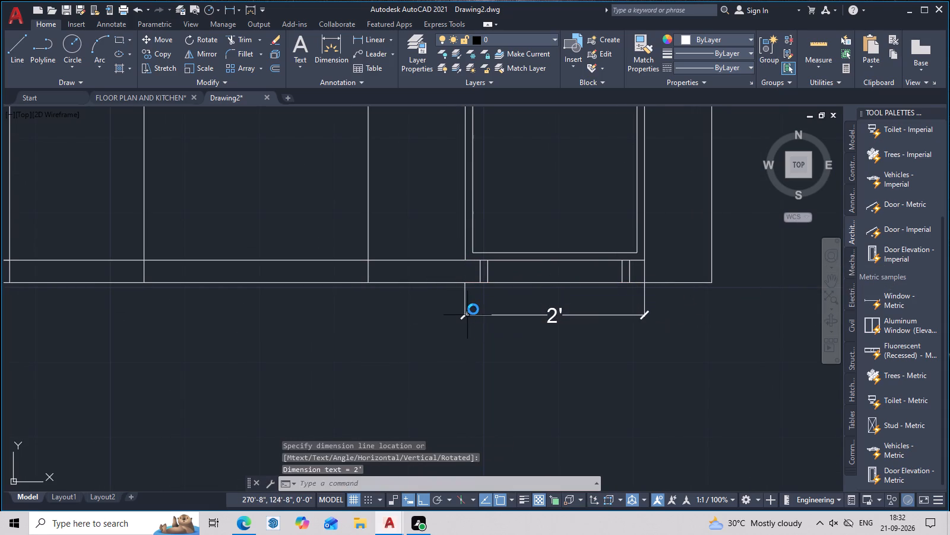
key(space)
click(464, 288)
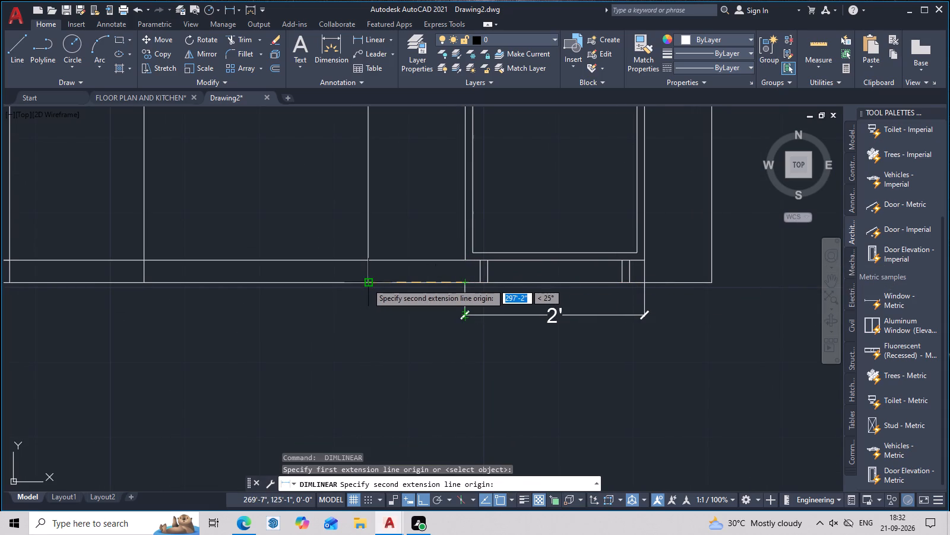
click(371, 283)
click(365, 315)
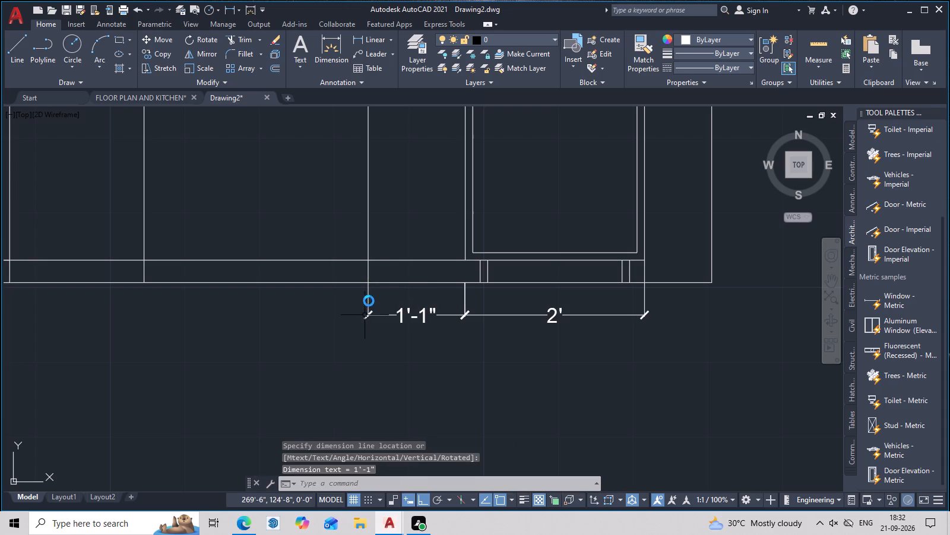
Continue the floor-line dimension row across the wide middle base cabinet and the base cabinet adjoining the tall unit.
key(space)
click(370, 284)
middle_drag(366, 285, 715, 302)
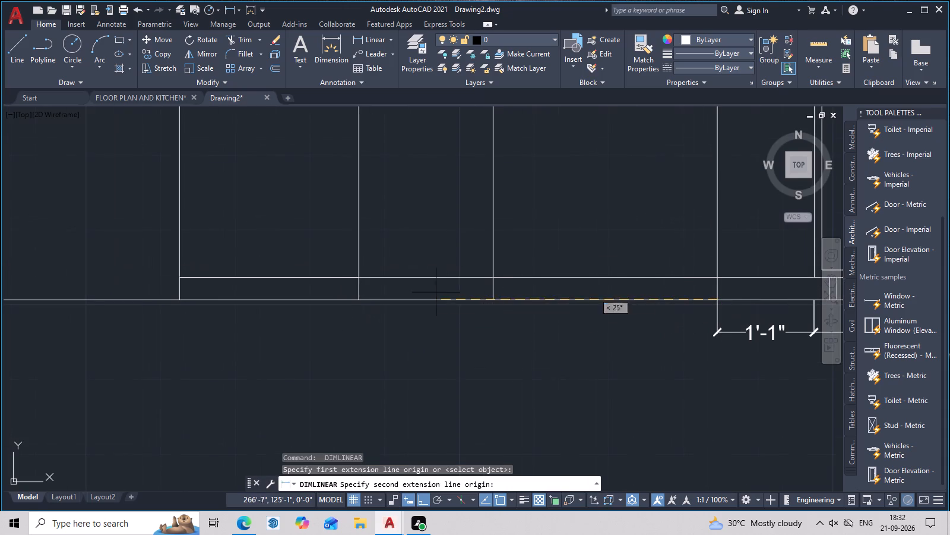
click(492, 298)
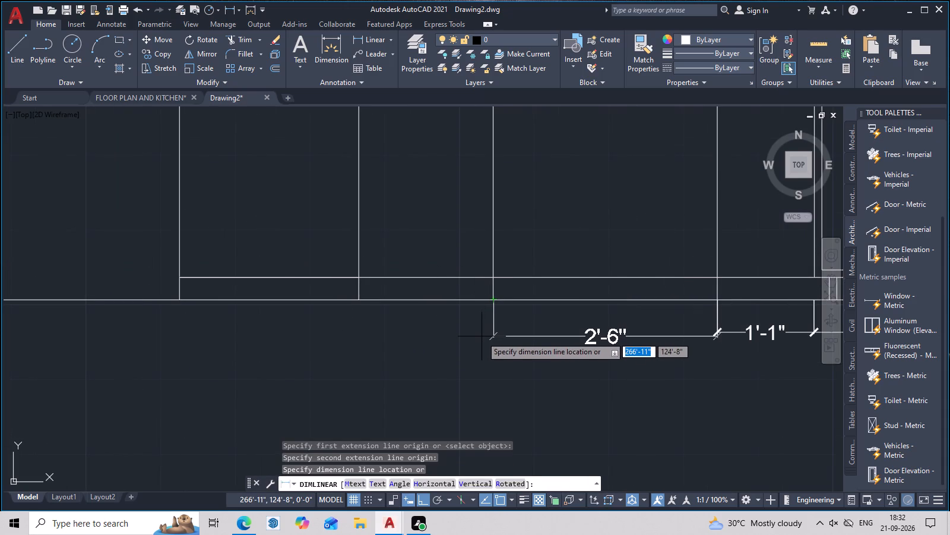
click(482, 333)
key(space)
click(496, 302)
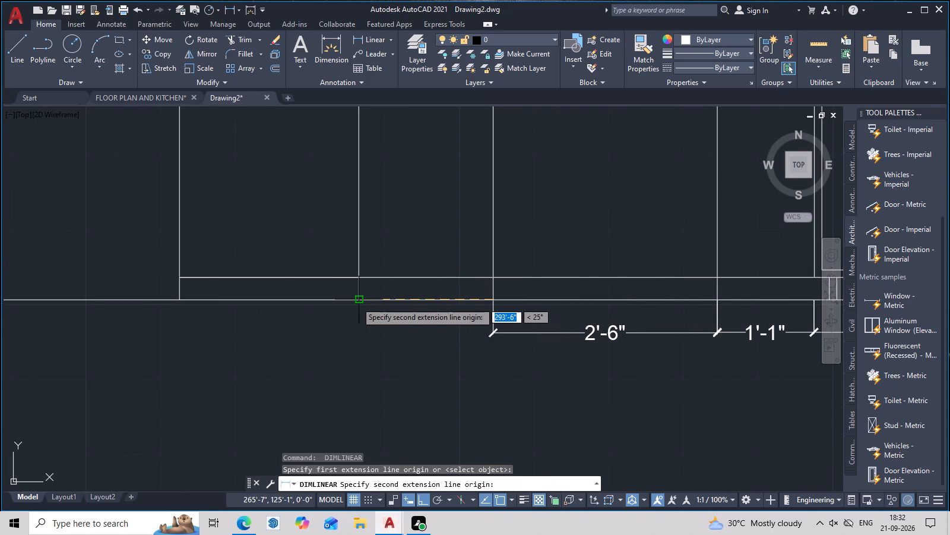
click(356, 301)
click(346, 335)
Dimension the widths of the tall unit and the open bay beside it, continuing the row below the floor line.
scroll(365, 322, down, 1)
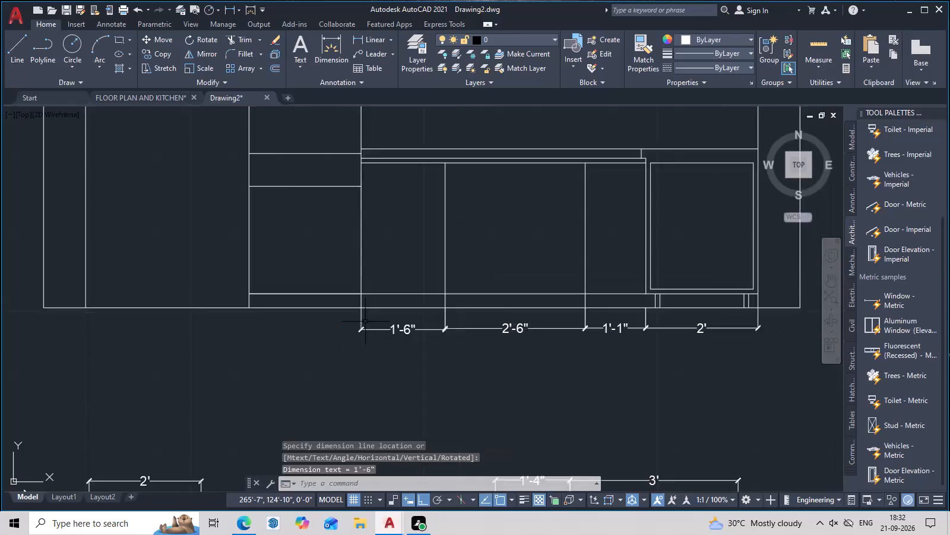
scroll(365, 322, down, 1)
middle_drag(391, 320, 550, 325)
scroll(539, 320, up, 2)
key(space)
click(492, 315)
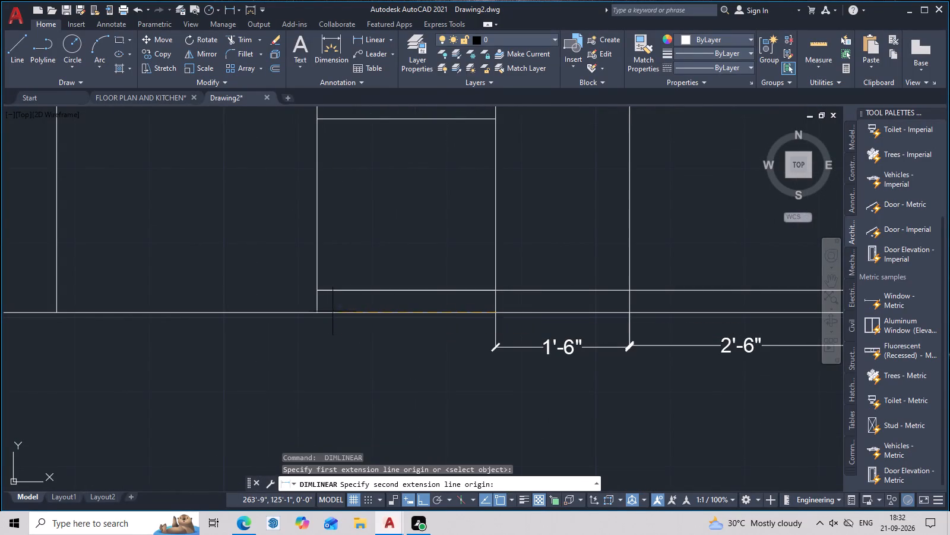
click(314, 311)
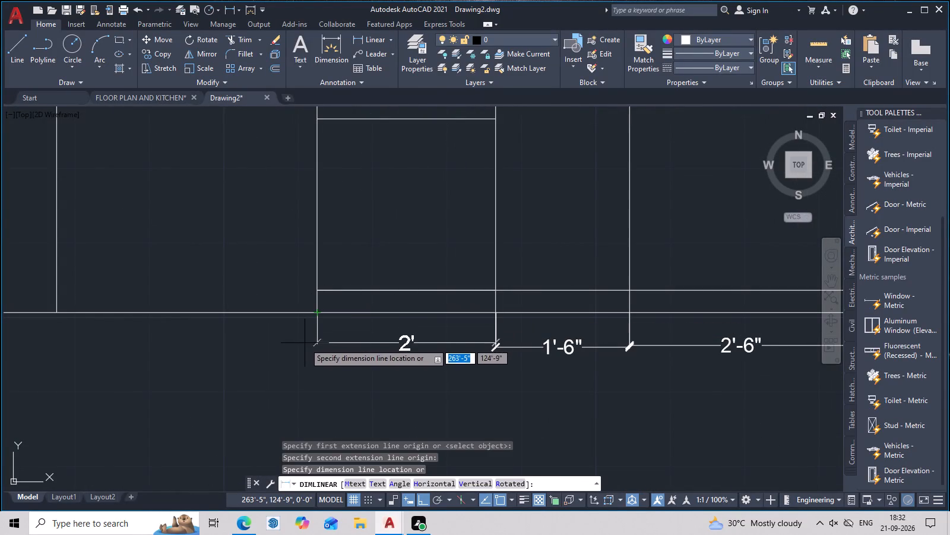
click(303, 345)
middle_drag(348, 340, 672, 351)
key(space)
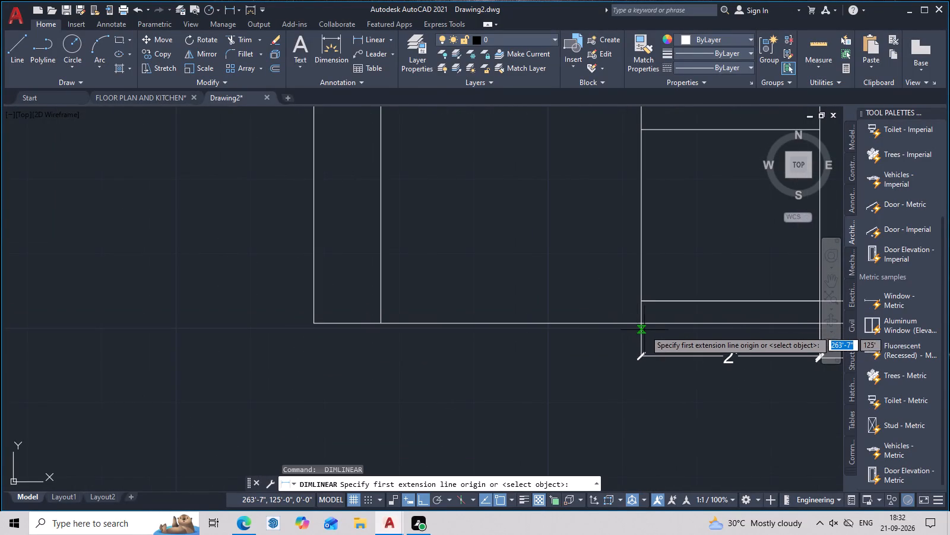
click(643, 326)
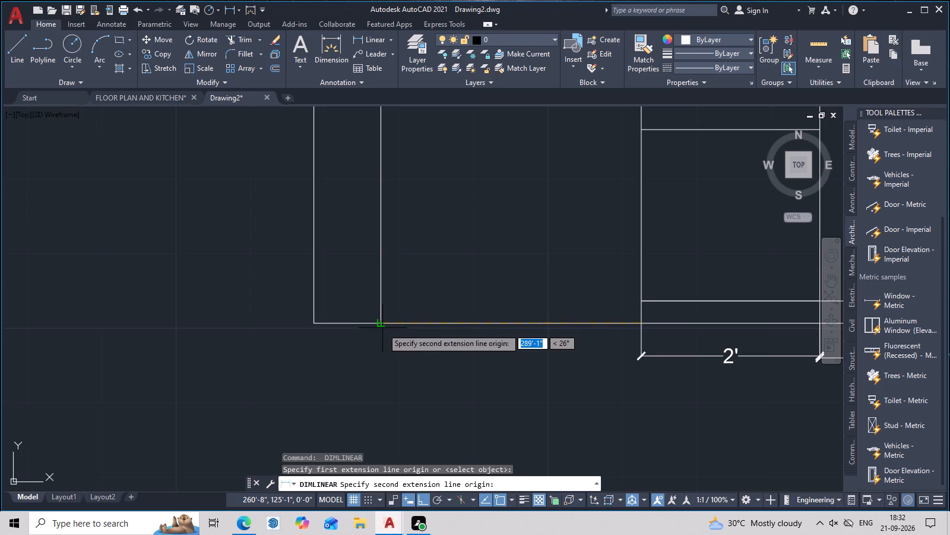
click(382, 328)
click(374, 356)
Examine the width dimensions along the wall and base cabinets and the area around the framed base cabinet.
scroll(586, 348, down, 2)
middle_drag(632, 341, 429, 364)
scroll(546, 321, down, 1)
middle_drag(631, 335, 633, 348)
scroll(615, 317, up, 2)
middle_drag(634, 312, 706, 300)
key(Escape)
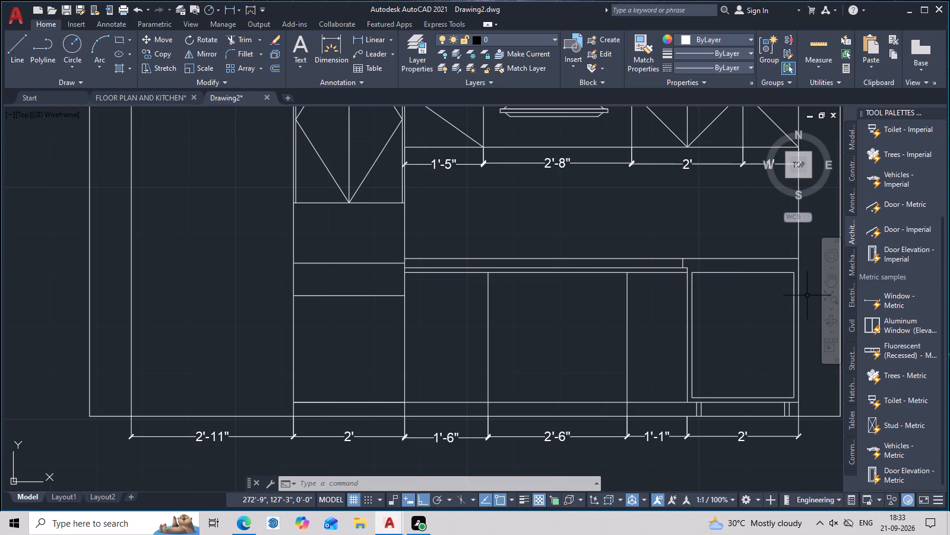
scroll(648, 313, down, 2)
middle_drag(648, 313, 610, 351)
scroll(610, 351, down, 1)
scroll(612, 347, up, 3)
middle_drag(619, 342, 617, 340)
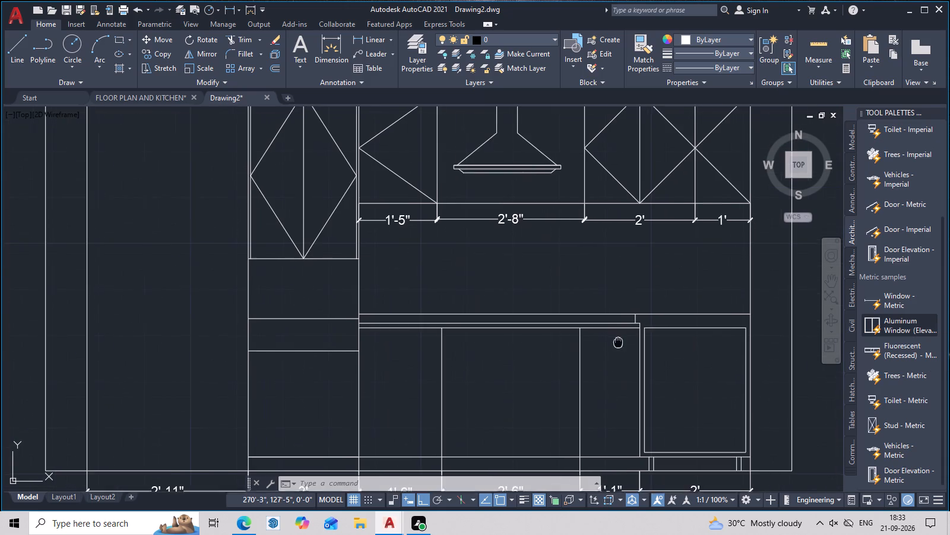
middle_drag(617, 340, 607, 328)
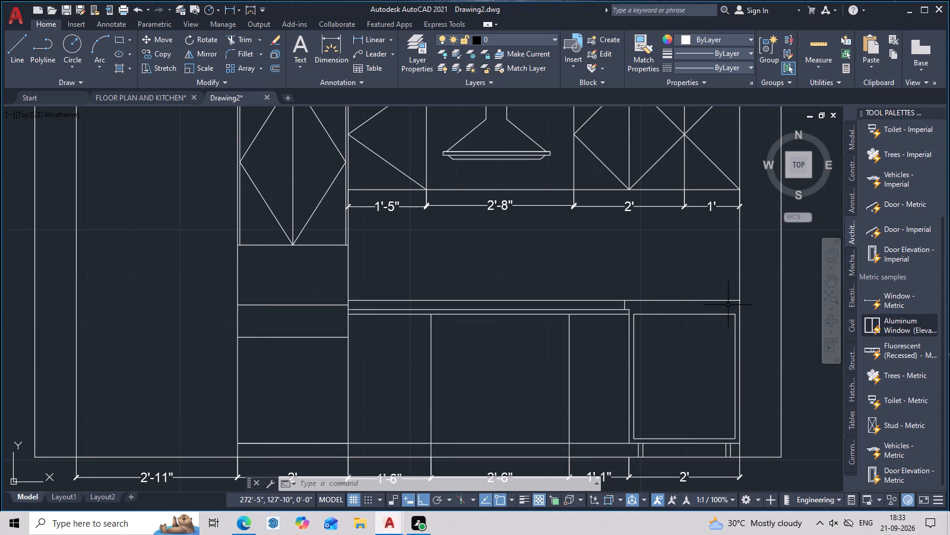
middle_drag(734, 318, 710, 327)
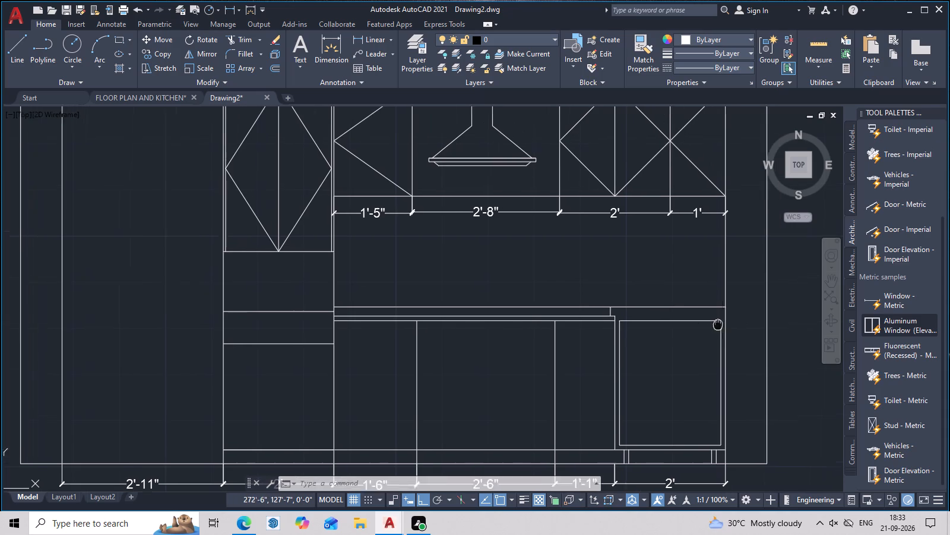
middle_drag(710, 327, 684, 332)
middle_drag(718, 322, 653, 300)
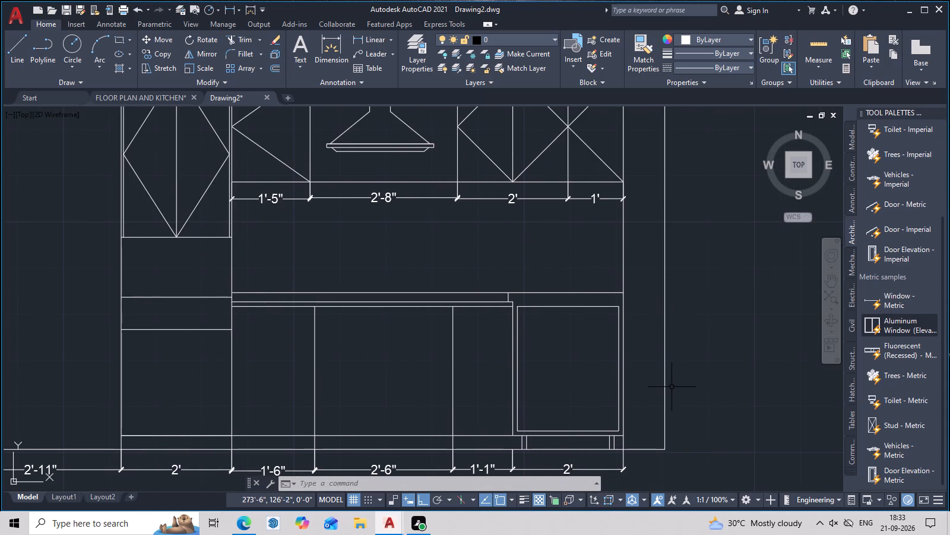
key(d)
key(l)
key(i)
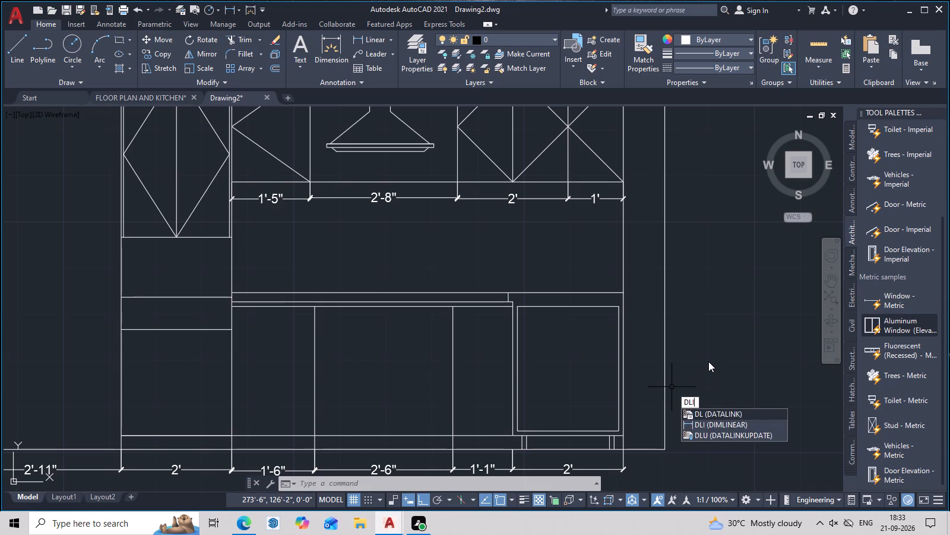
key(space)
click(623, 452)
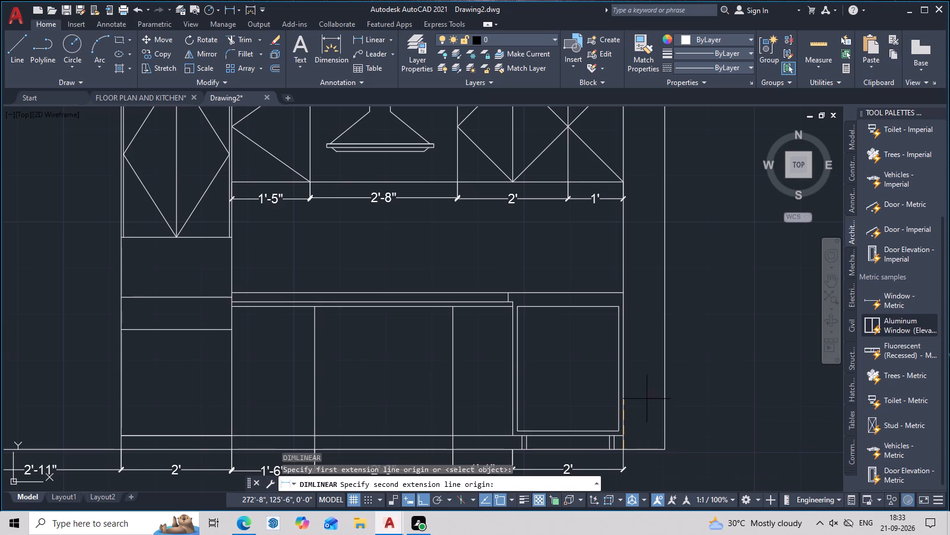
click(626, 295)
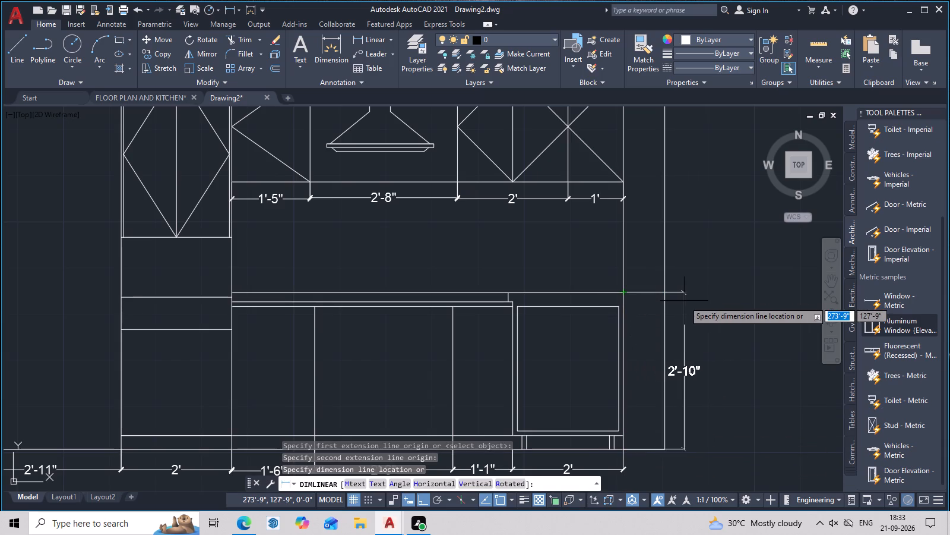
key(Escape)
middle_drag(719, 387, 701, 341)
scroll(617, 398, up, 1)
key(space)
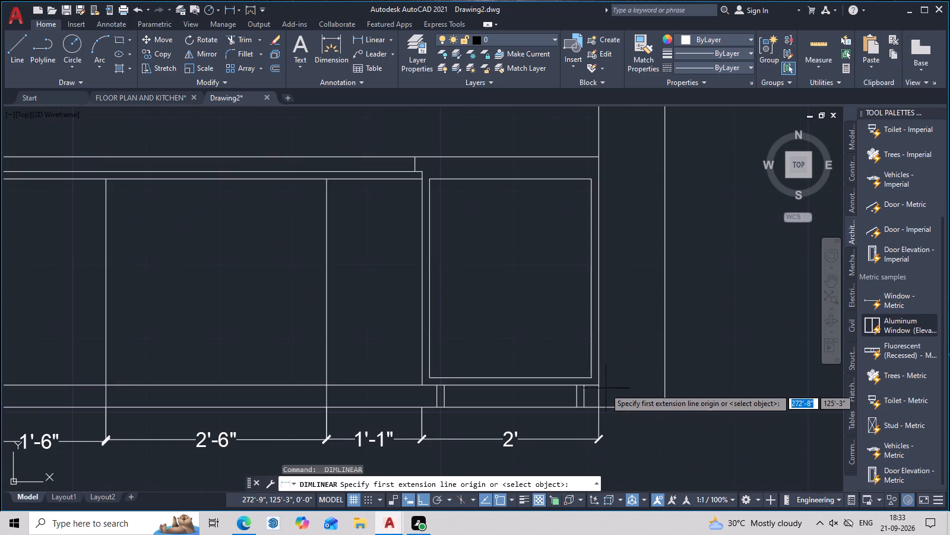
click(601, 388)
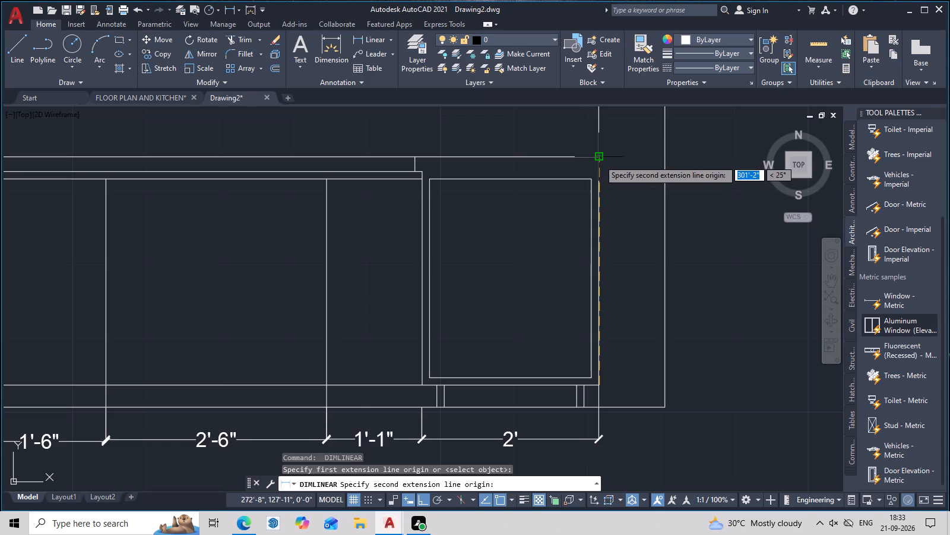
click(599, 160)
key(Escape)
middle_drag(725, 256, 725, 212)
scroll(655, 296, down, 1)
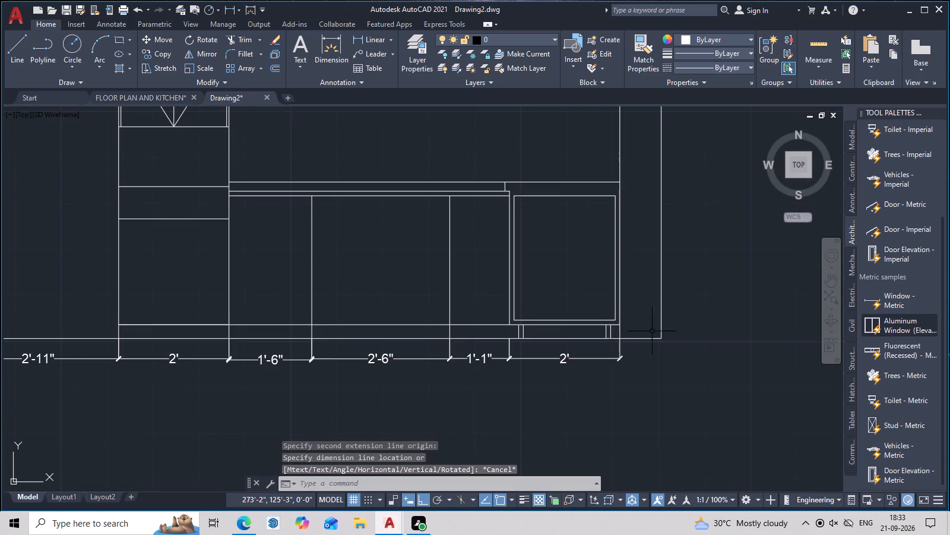
Erase the horizontal floor line running under the whole kitchen elevation.
middle_drag(650, 341, 646, 355)
middle_drag(384, 365, 435, 332)
scroll(588, 318, down, 1)
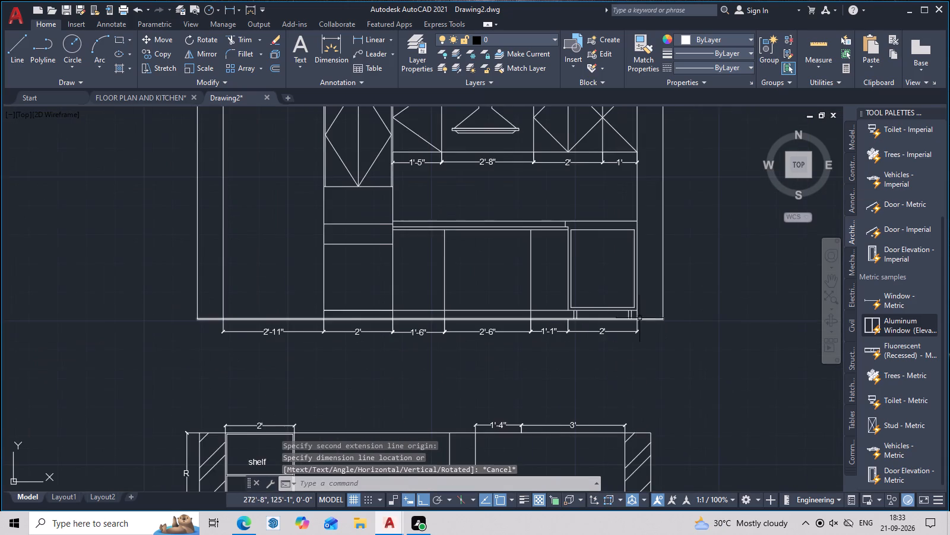
middle_drag(637, 322, 596, 330)
scroll(620, 331, up, 2)
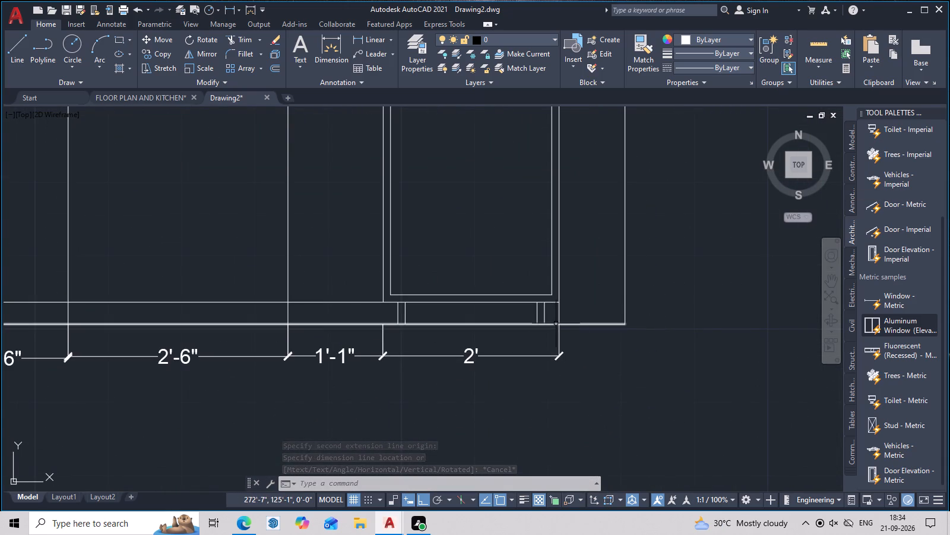
click(556, 323)
key(Delete)
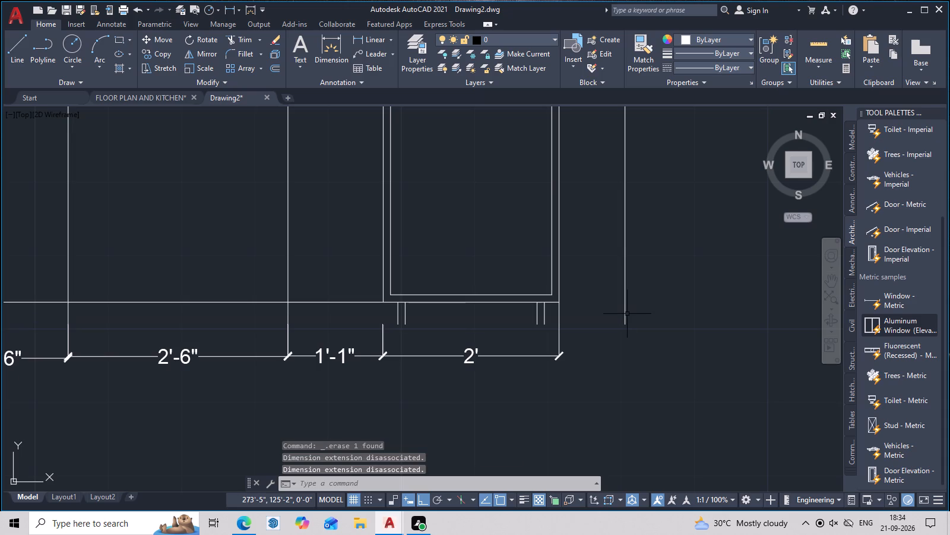
key(Escape)
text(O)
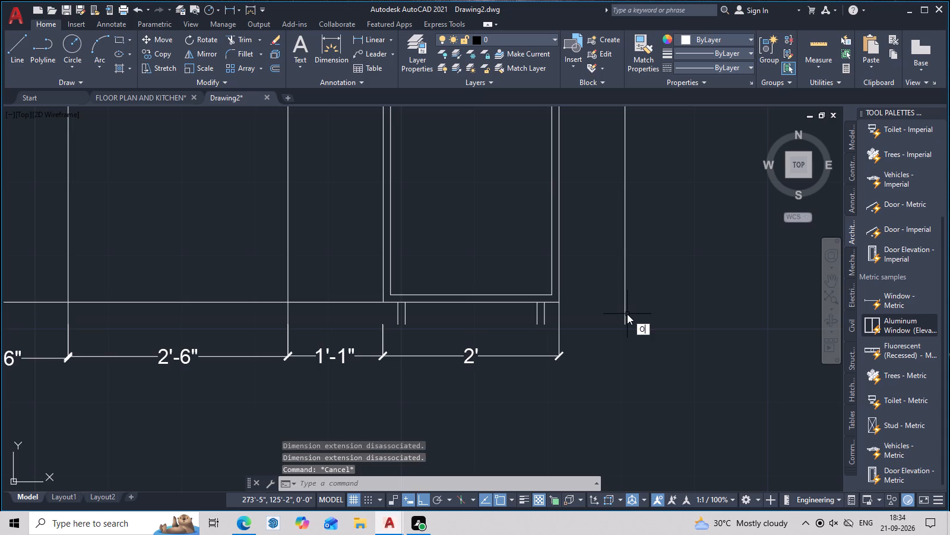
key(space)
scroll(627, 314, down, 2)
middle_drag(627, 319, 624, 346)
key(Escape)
Offset the countertop's top line 2'9" downward to add a line below the base cabinets.
scroll(529, 267, up, 1)
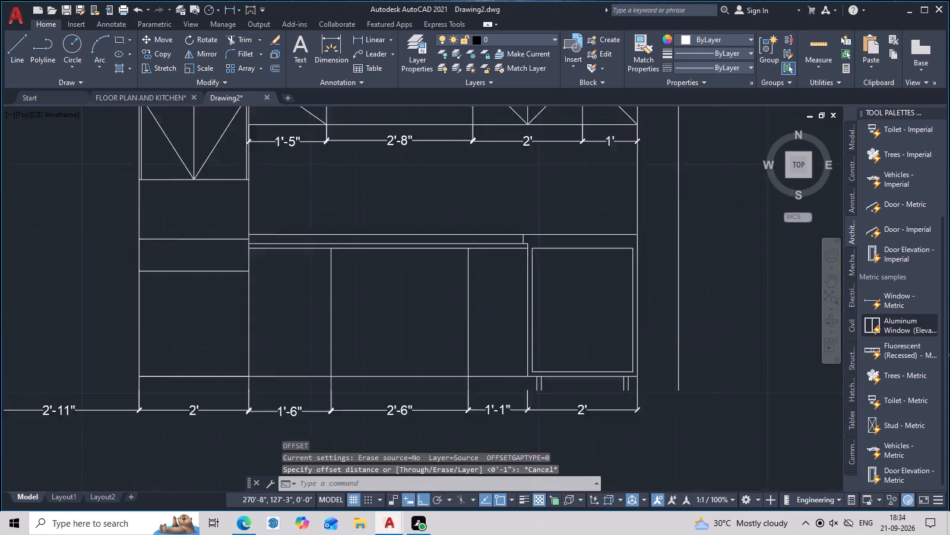
scroll(529, 267, up, 1)
scroll(623, 266, down, 2)
middle_drag(647, 269, 645, 245)
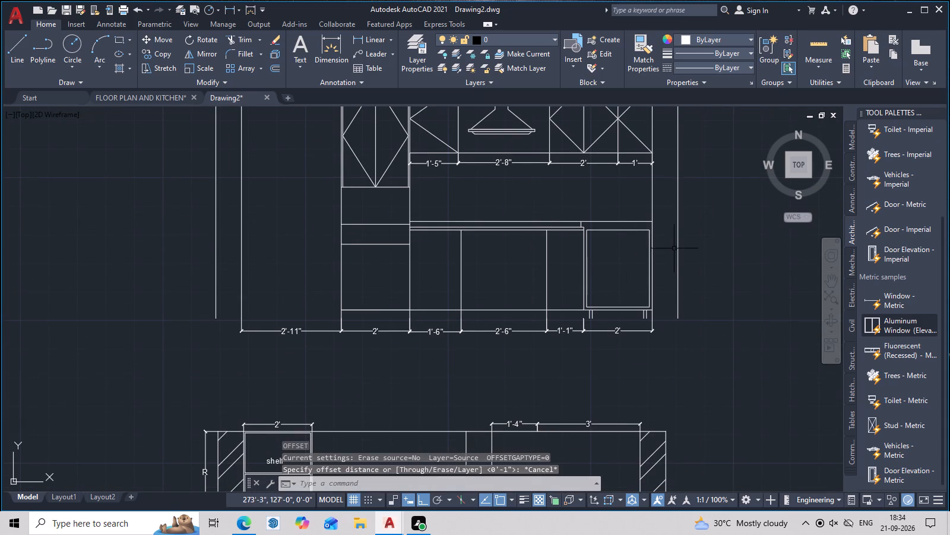
scroll(657, 236, up, 1)
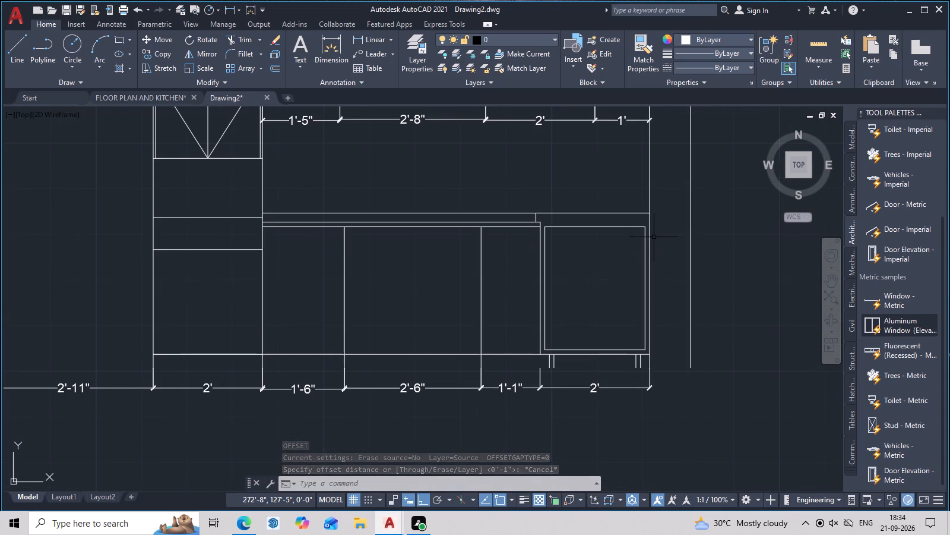
text(O)
key(space)
key(2)
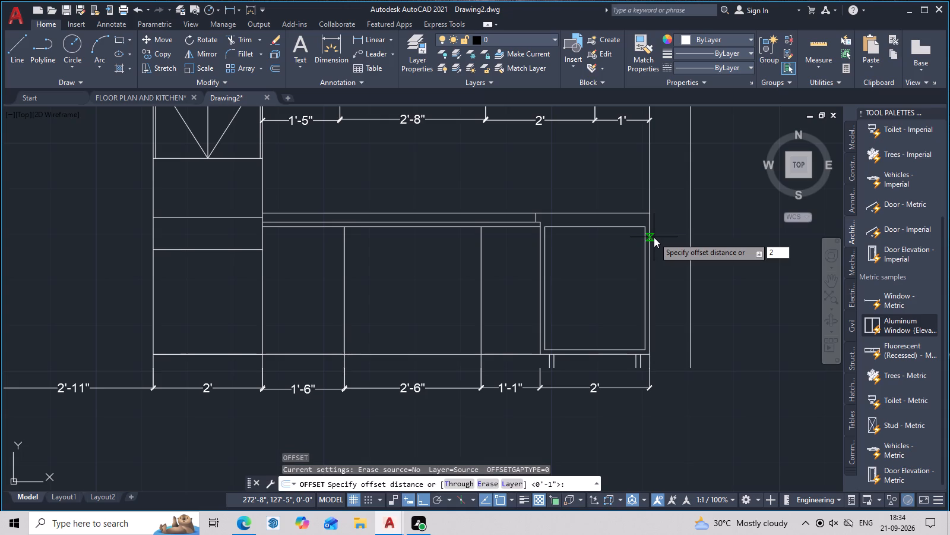
key(apostrophe)
key(9)
key(shift+quotedbl)
key(space)
click(625, 213)
click(619, 307)
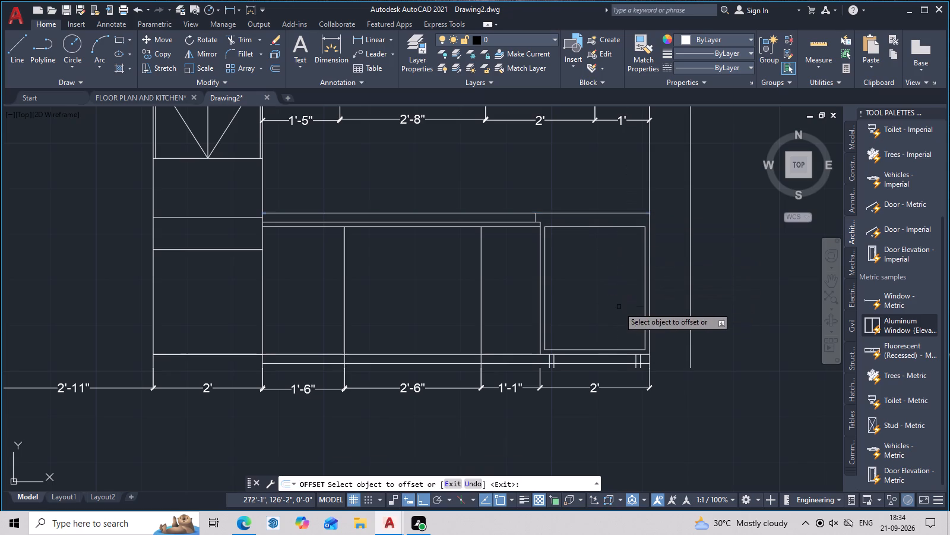
Measure the gap between the new offset line and the existing bottom line of the base cabinets.
middle_drag(623, 361, 638, 312)
middle_drag(531, 334, 710, 310)
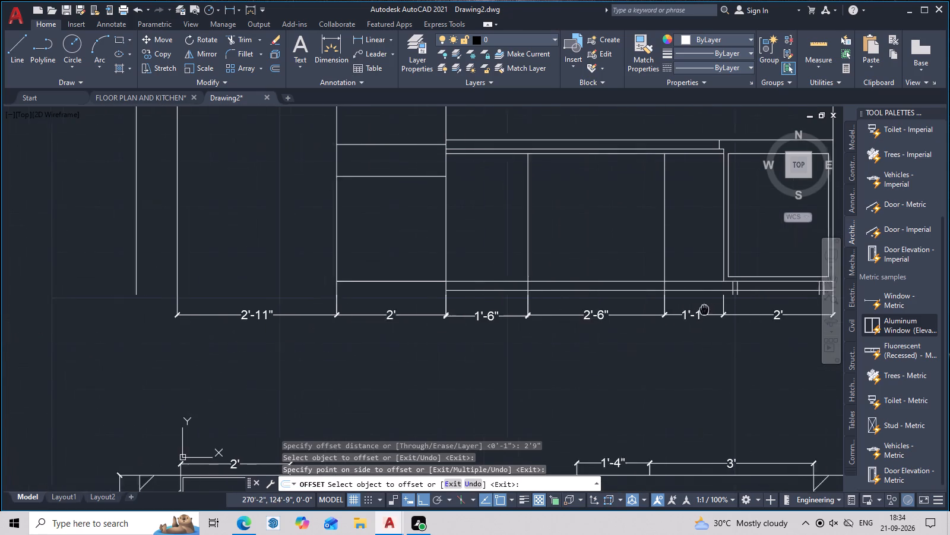
middle_drag(710, 310, 682, 325)
click(821, 48)
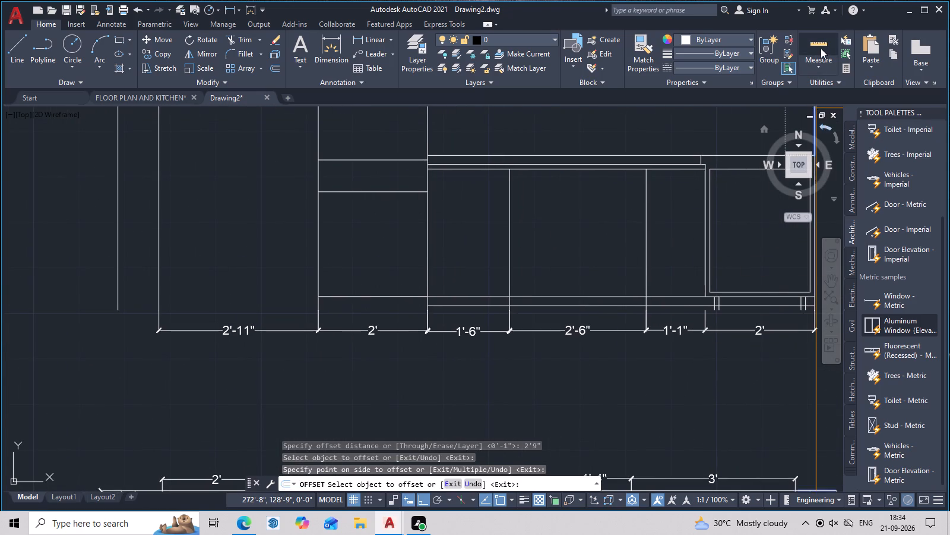
scroll(662, 315, up, 5)
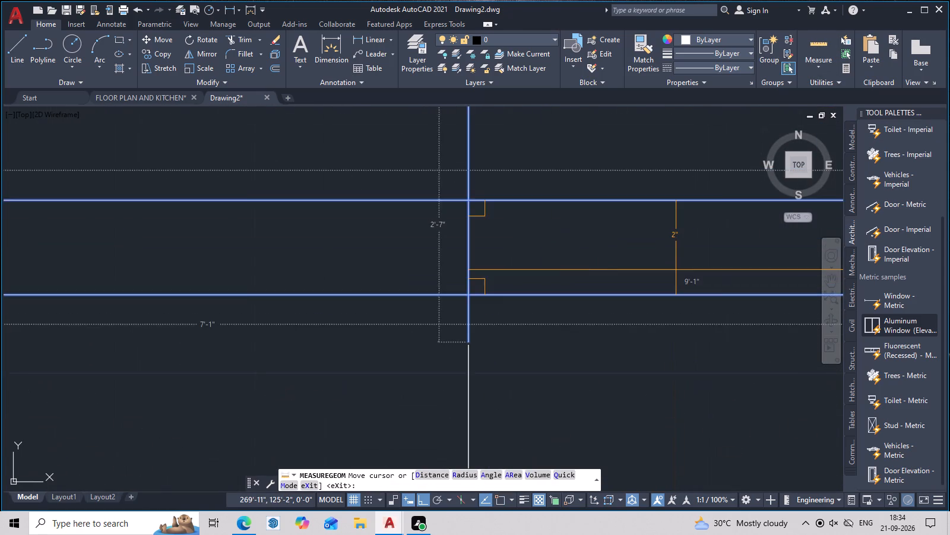
scroll(676, 270, down, 7)
middle_drag(676, 270, 651, 283)
key(Escape)
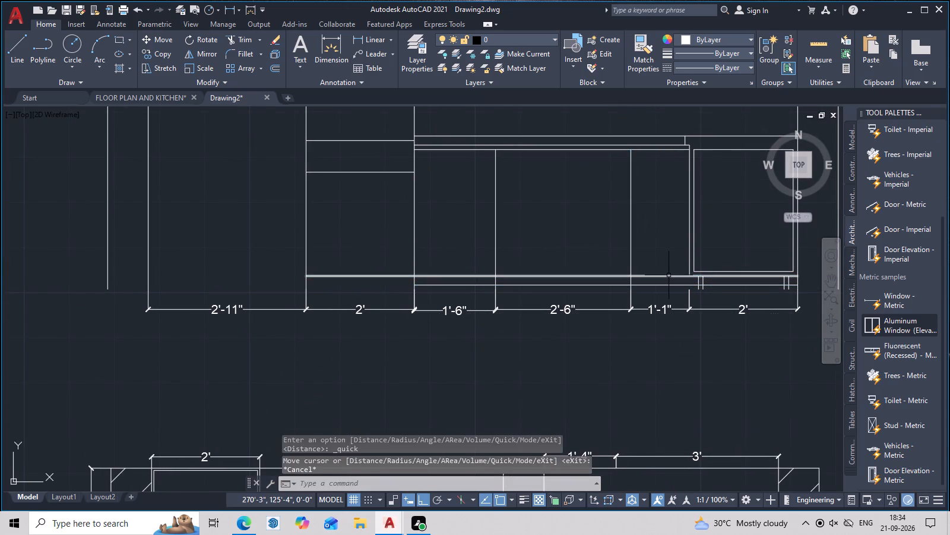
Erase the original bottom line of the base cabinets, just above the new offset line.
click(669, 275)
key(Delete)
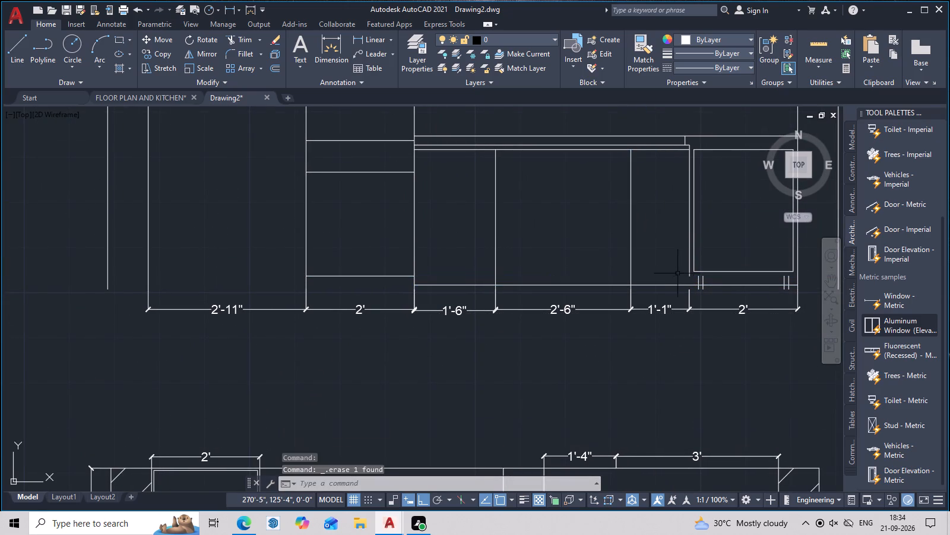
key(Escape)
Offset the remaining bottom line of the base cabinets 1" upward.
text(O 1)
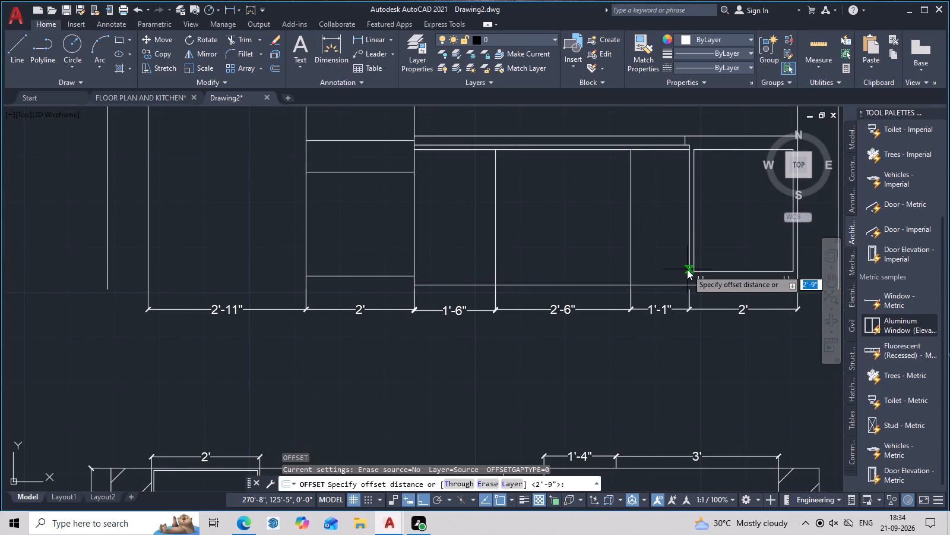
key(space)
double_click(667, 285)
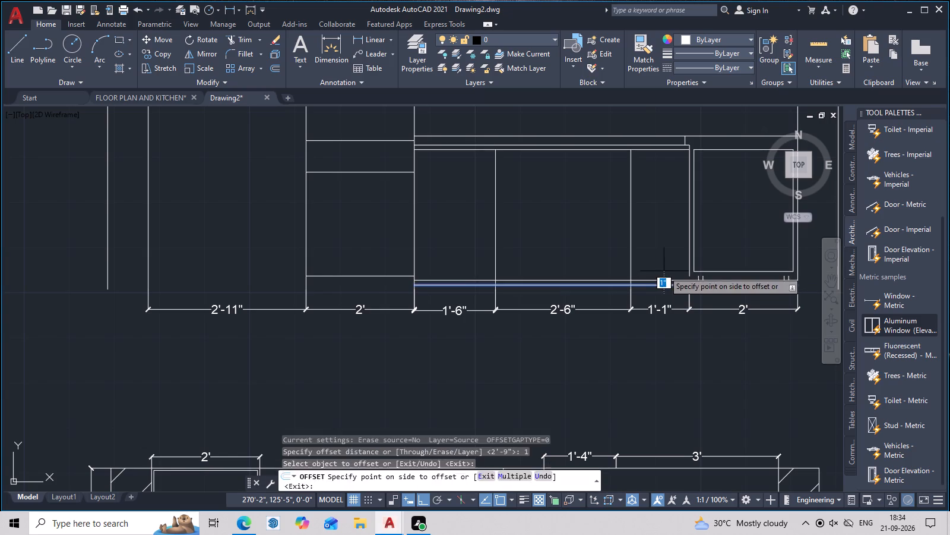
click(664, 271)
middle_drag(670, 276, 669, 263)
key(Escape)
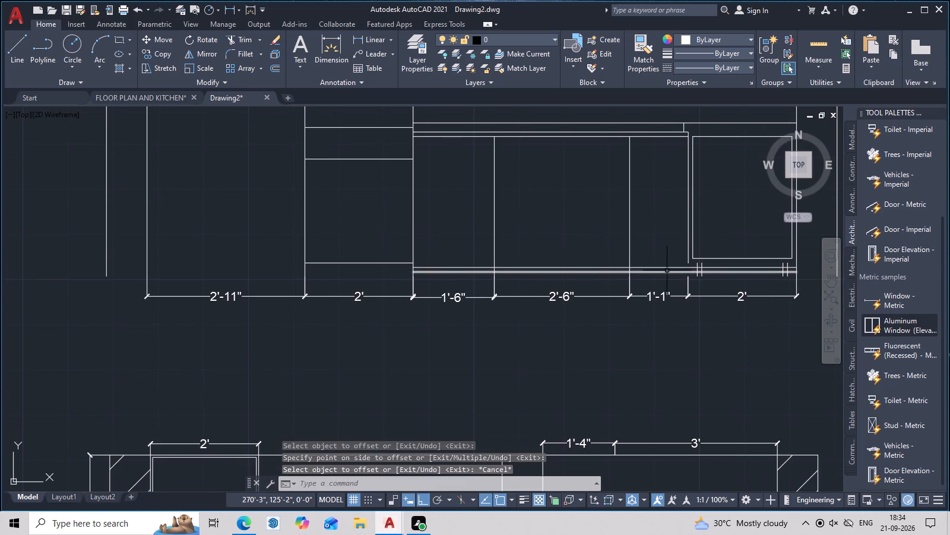
Measure the distances around the lower base line at the legs of the framed cabinet.
scroll(779, 276, up, 1)
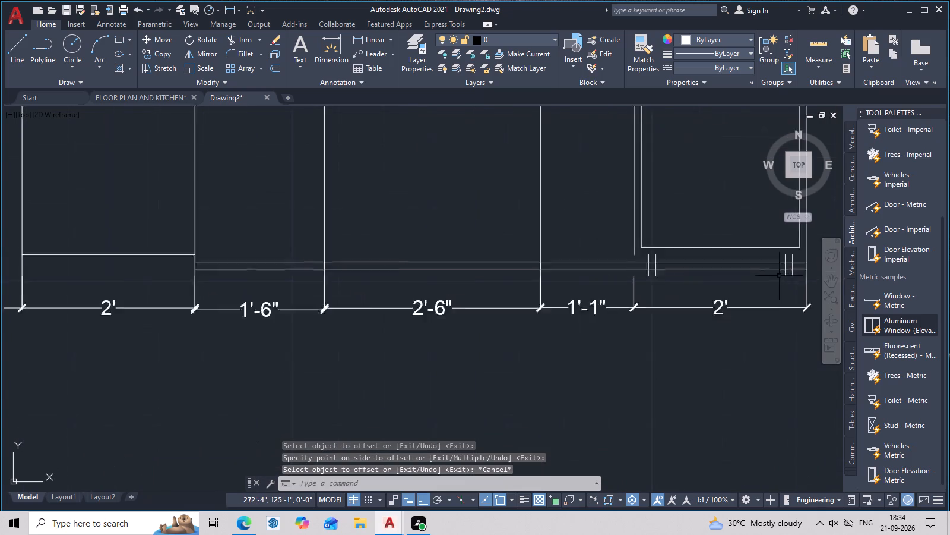
scroll(779, 276, up, 1)
click(776, 266)
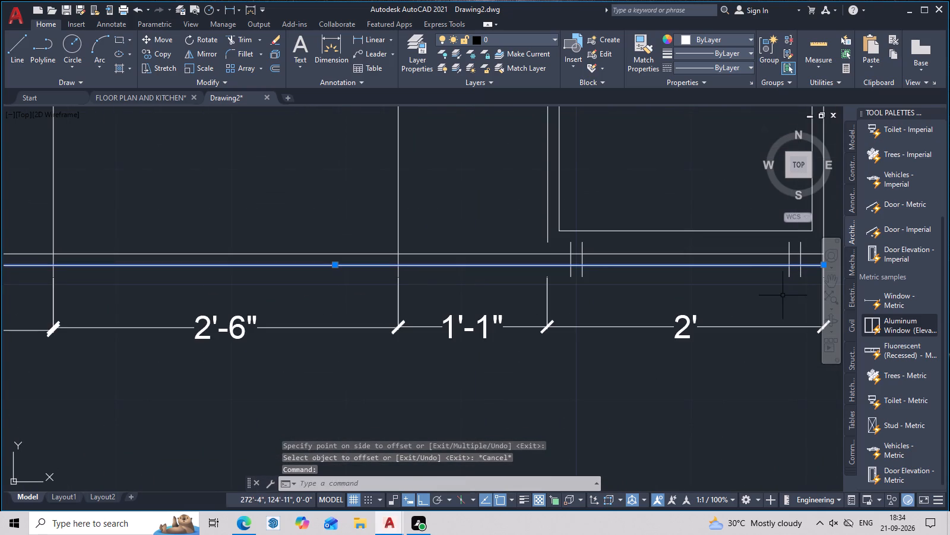
scroll(729, 303, down, 2)
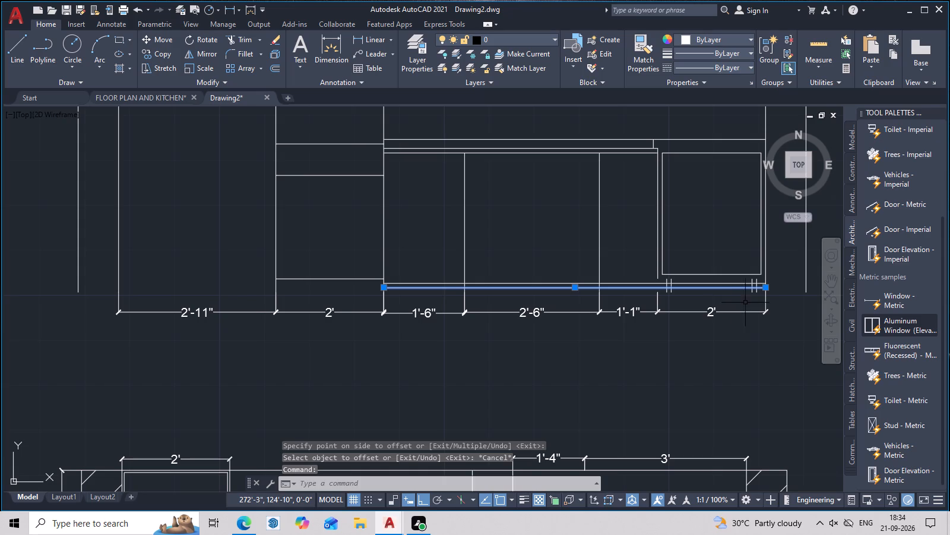
scroll(750, 285, up, 3)
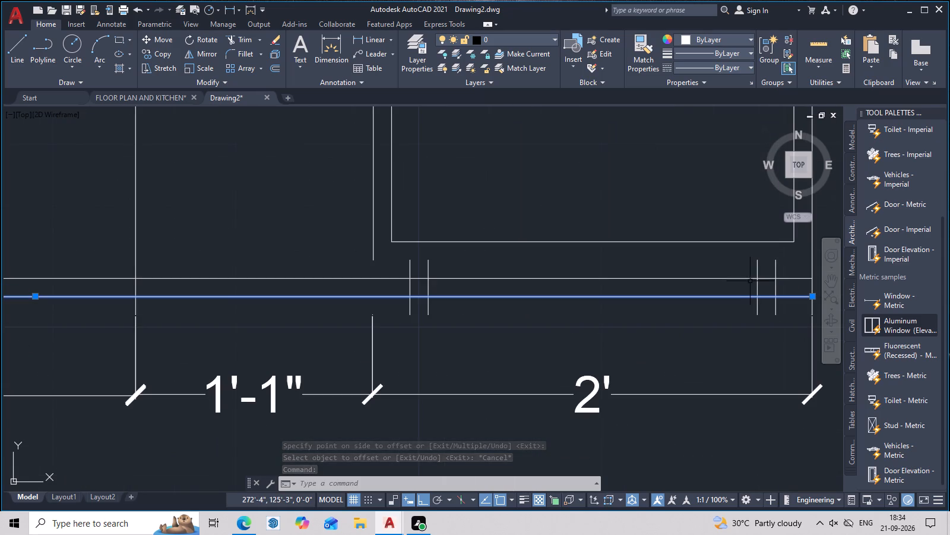
click(824, 37)
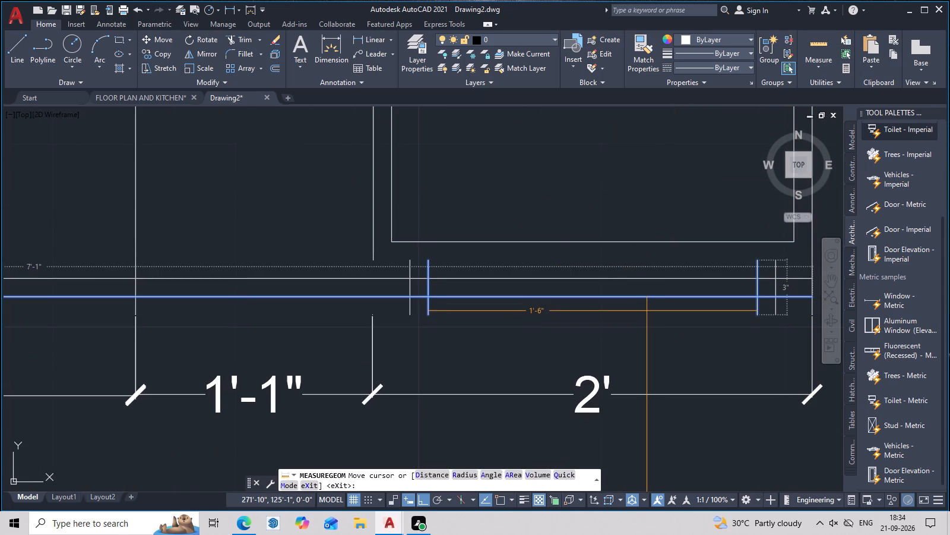
key(Escape)
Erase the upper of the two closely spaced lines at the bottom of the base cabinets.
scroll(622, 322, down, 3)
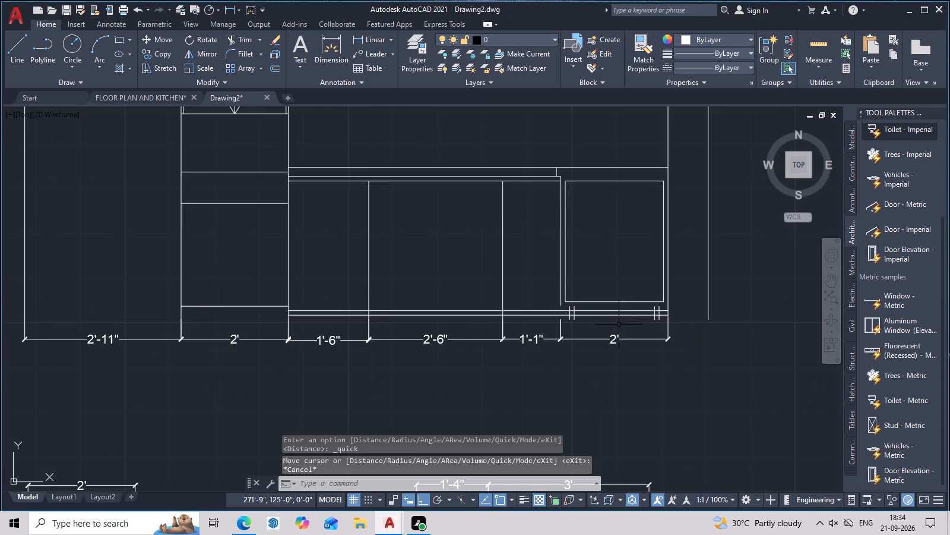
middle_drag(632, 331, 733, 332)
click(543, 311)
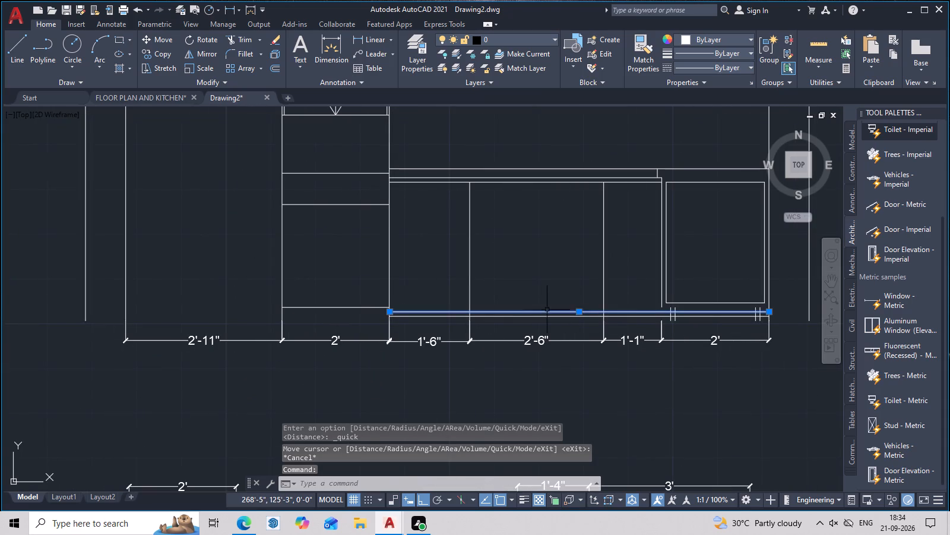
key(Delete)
Examine the remaining bottom line of the base cabinets from the framed cabinet to the tall unit.
scroll(628, 312, down, 2)
middle_drag(637, 314, 670, 306)
scroll(710, 309, up, 2)
middle_drag(712, 309, 707, 307)
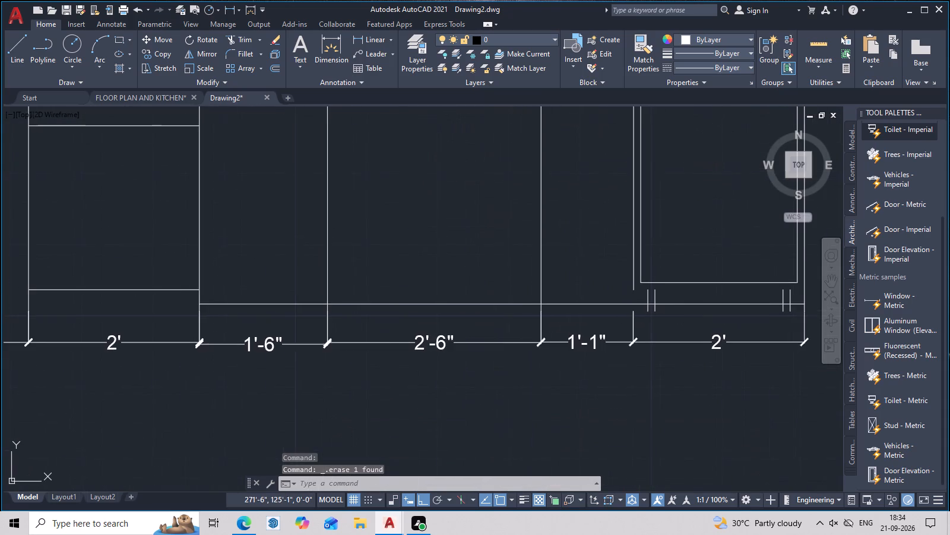
middle_drag(707, 307, 660, 279)
key(Escape)
middle_drag(785, 297, 786, 303)
scroll(786, 303, down, 2)
middle_drag(782, 310, 777, 320)
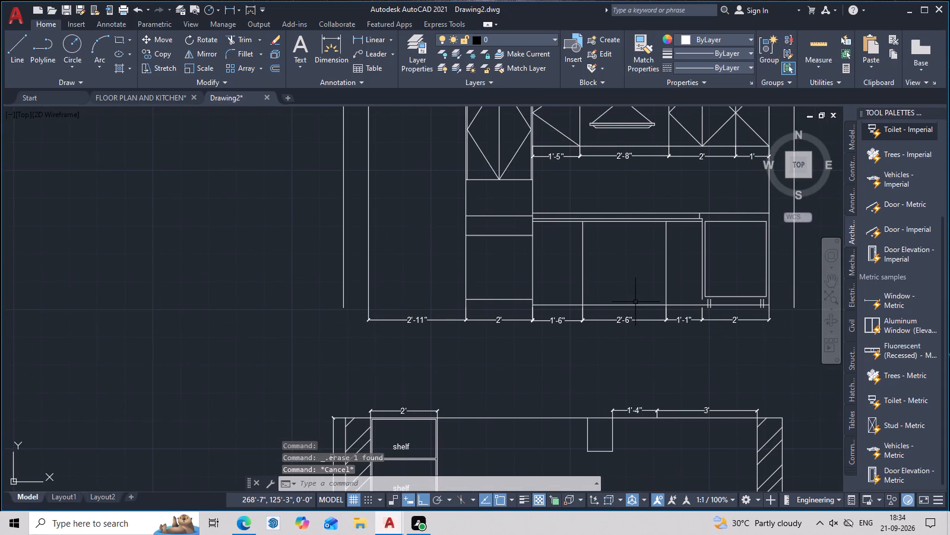
scroll(772, 306, up, 2)
middle_click(619, 299)
scroll(619, 299, down, 1)
middle_drag(629, 307, 784, 299)
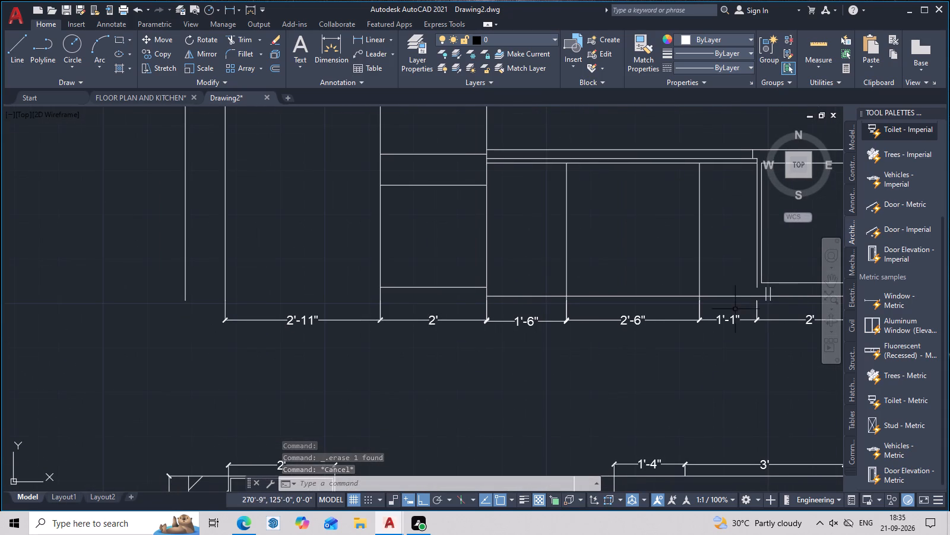
middle_click(604, 309)
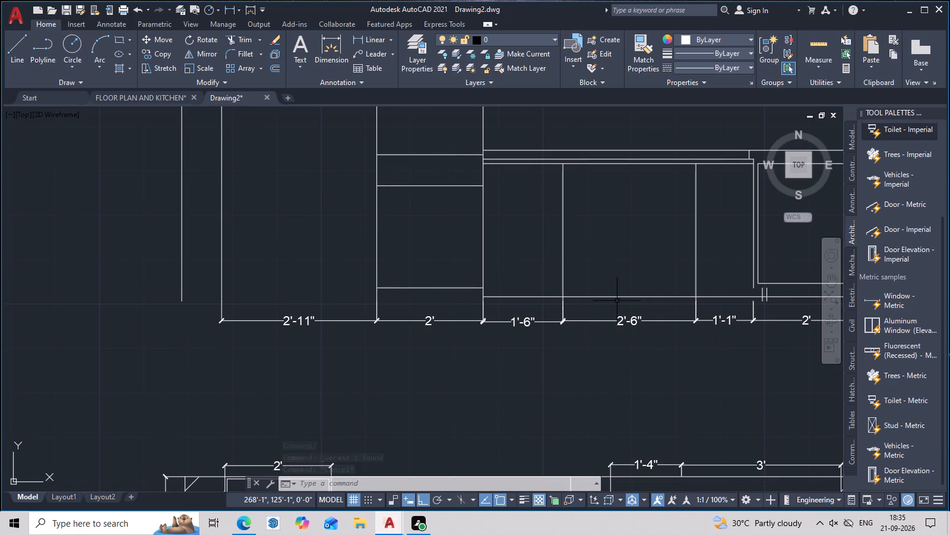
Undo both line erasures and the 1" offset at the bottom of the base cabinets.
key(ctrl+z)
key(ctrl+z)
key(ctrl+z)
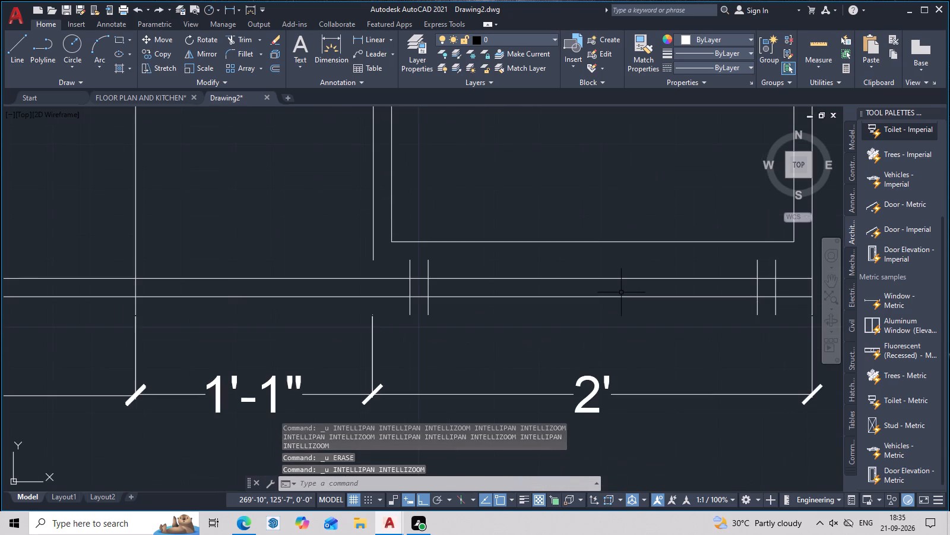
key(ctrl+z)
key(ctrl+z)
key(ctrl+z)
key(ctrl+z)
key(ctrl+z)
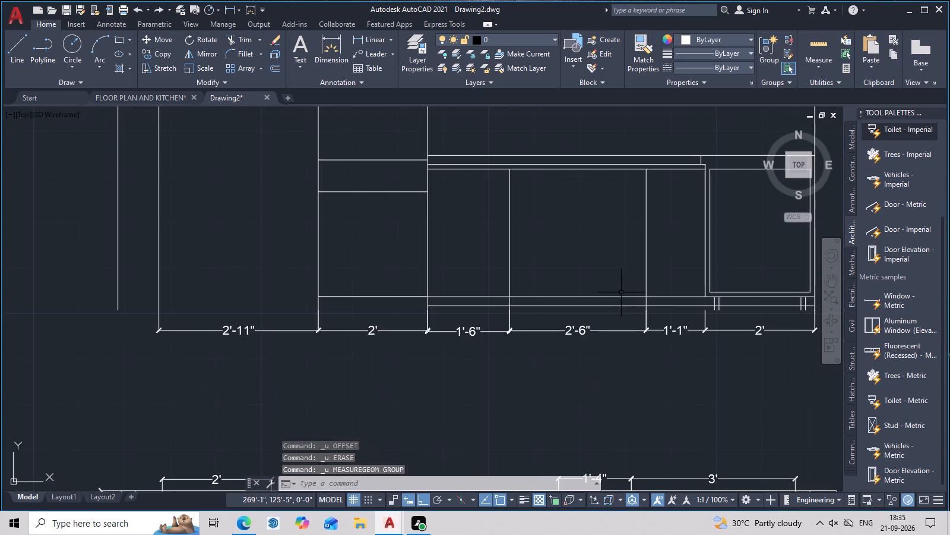
Examine the base cabinets' bottom lines, the framed cabinet's legs and the dimension row below them.
scroll(625, 295, down, 3)
middle_drag(634, 296, 577, 300)
scroll(578, 297, up, 2)
middle_drag(627, 310, 557, 317)
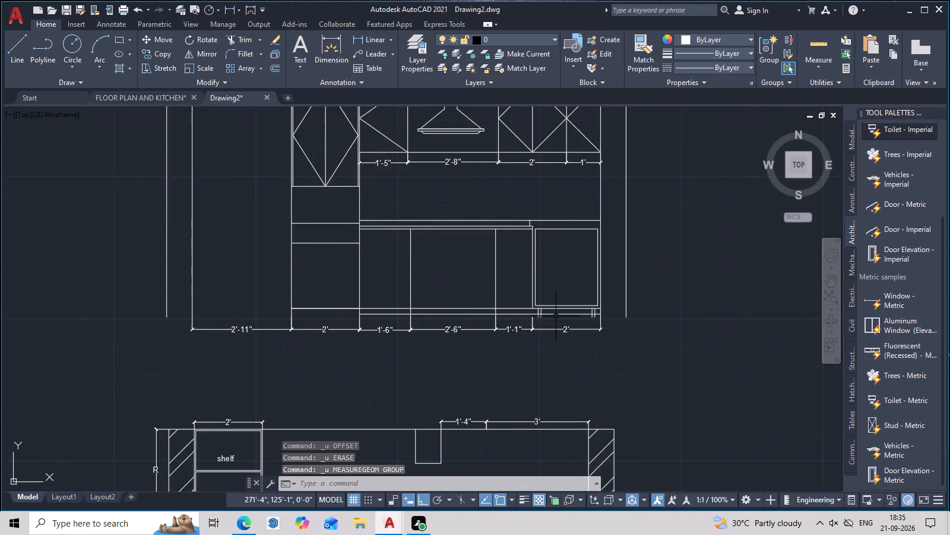
scroll(556, 316, up, 2)
middle_drag(558, 314, 640, 325)
scroll(607, 323, down, 2)
middle_drag(610, 328, 571, 344)
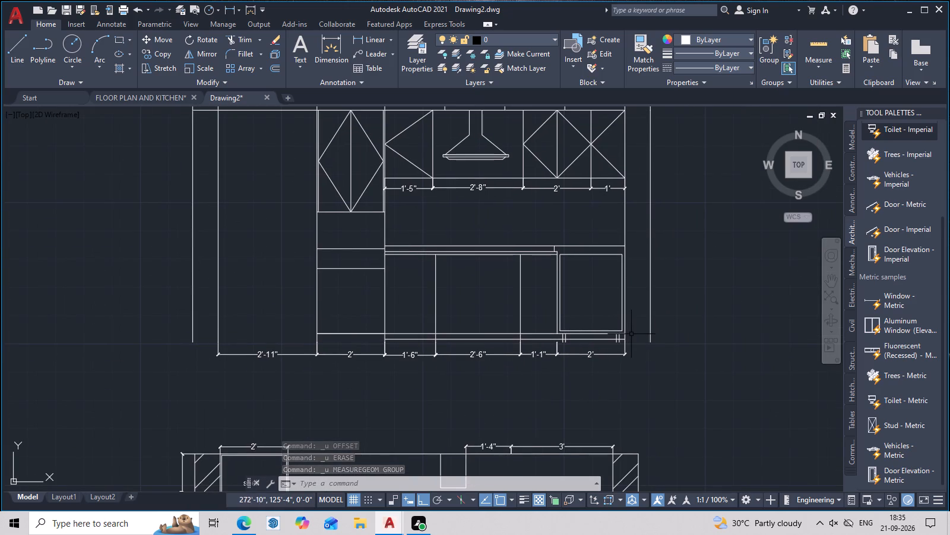
middle_drag(392, 350, 452, 345)
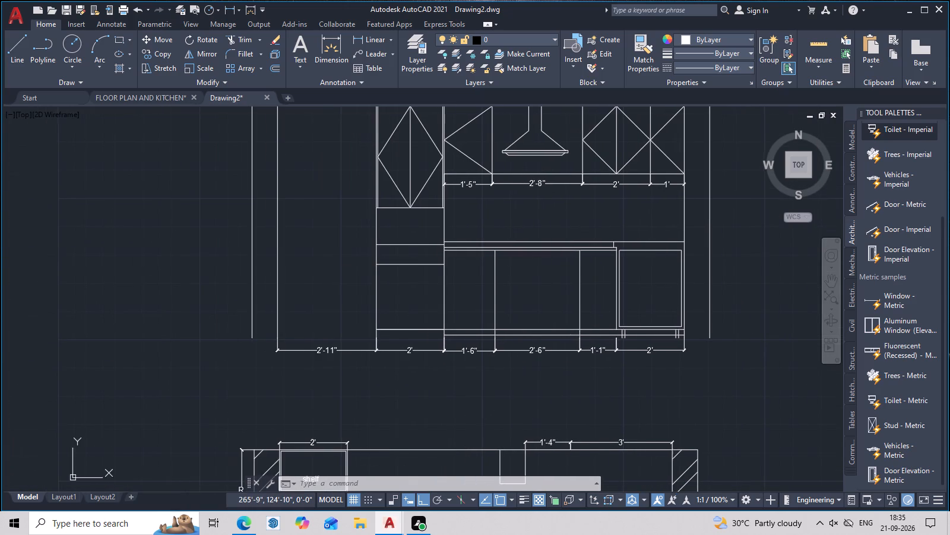
Undo the recent offsets and the erasure of the full-width floor line below the base cabinets.
key(ctrl+z)
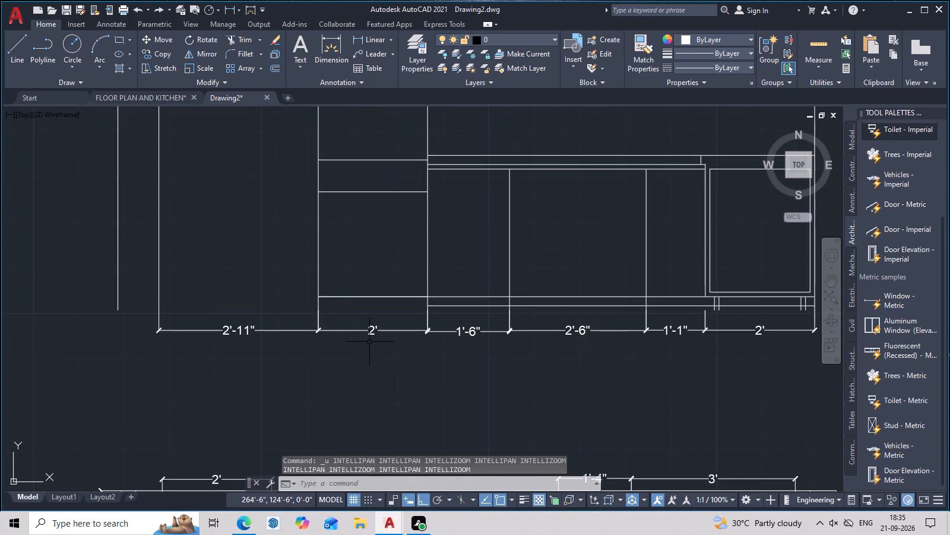
key(ctrl+z)
key(ctrl+z)
key(ctrl+z)
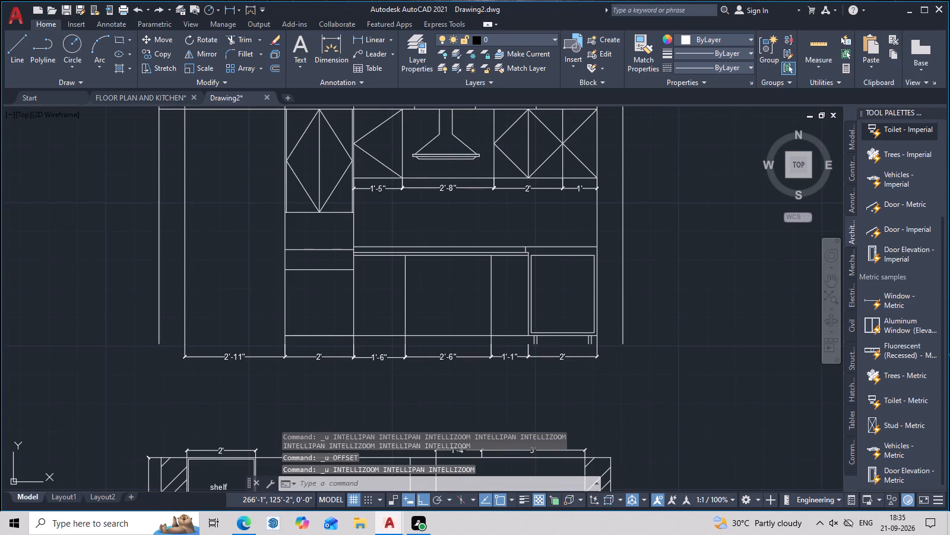
key(ctrl+z)
Measure the spacing around the floor line, the base cabinets' bottom and the framed cabinet beside the end wall.
middle_drag(417, 331, 489, 316)
scroll(576, 335, up, 2)
middle_drag(635, 336, 591, 349)
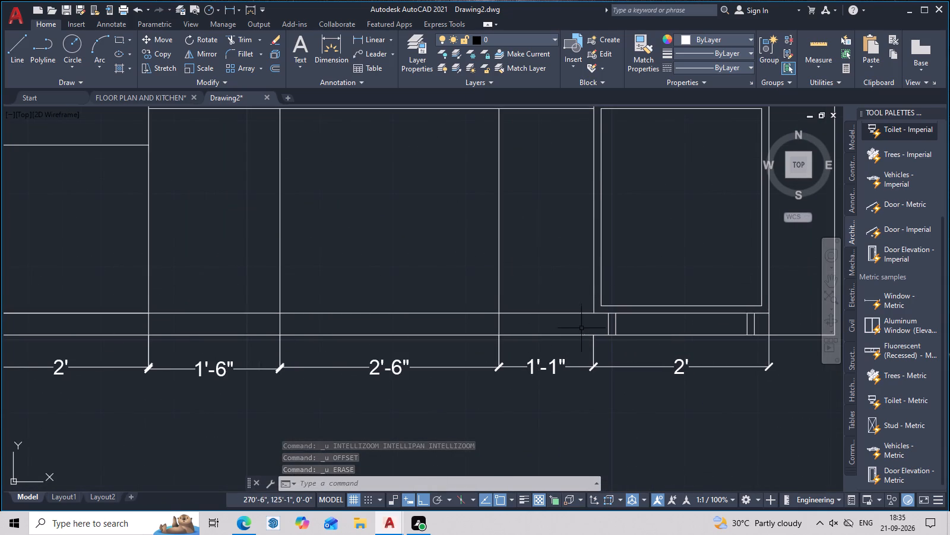
scroll(579, 324, down, 1)
middle_drag(587, 324, 548, 332)
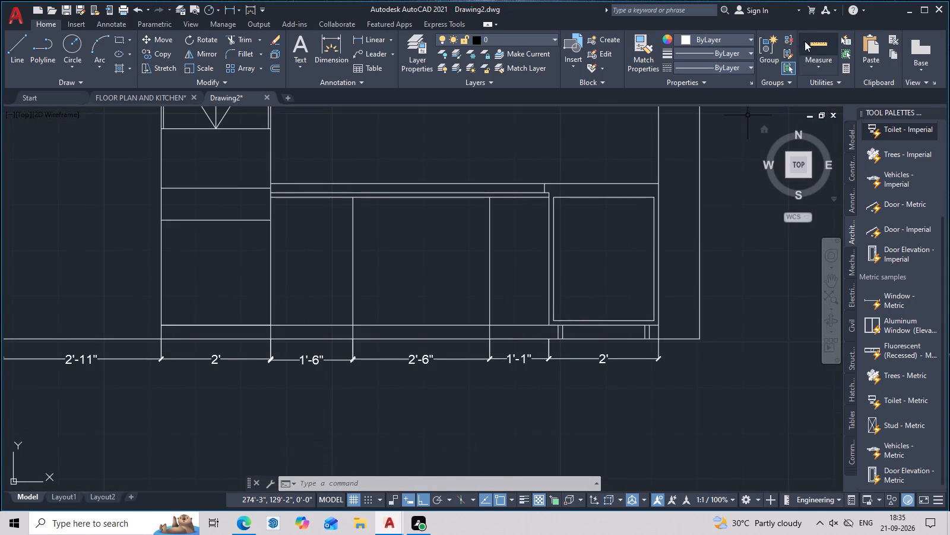
click(828, 39)
scroll(653, 358, up, 2)
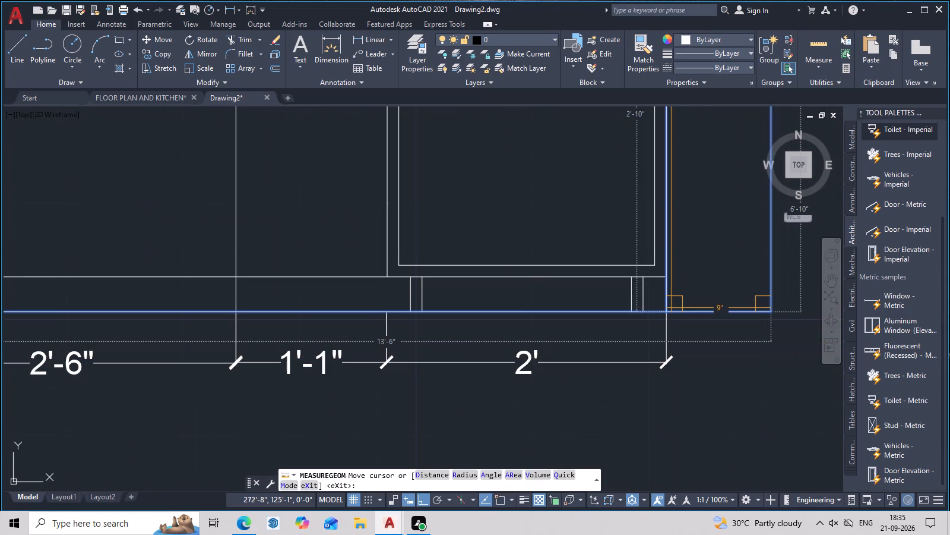
scroll(670, 303, down, 1)
middle_drag(670, 303, 547, 383)
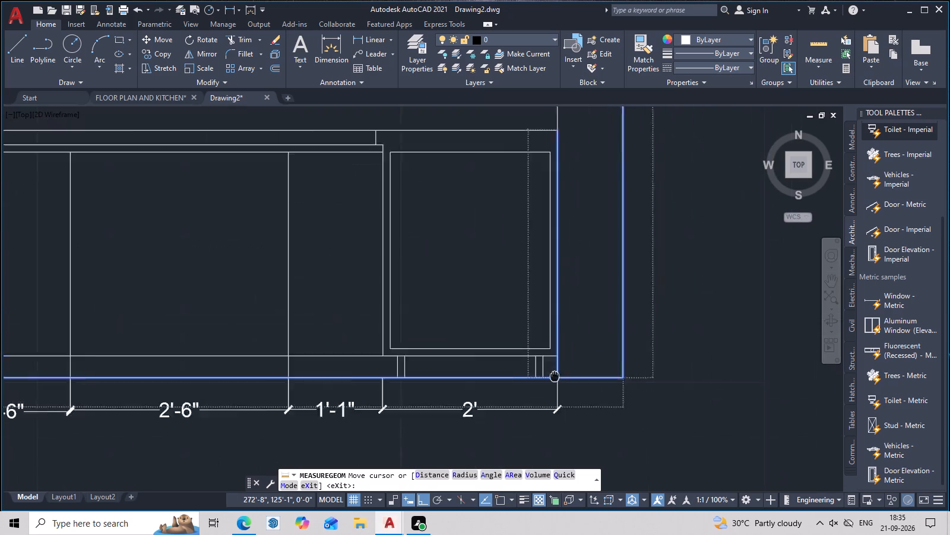
middle_drag(547, 383, 531, 401)
scroll(686, 336, down, 3)
middle_drag(682, 350, 652, 394)
key(Escape)
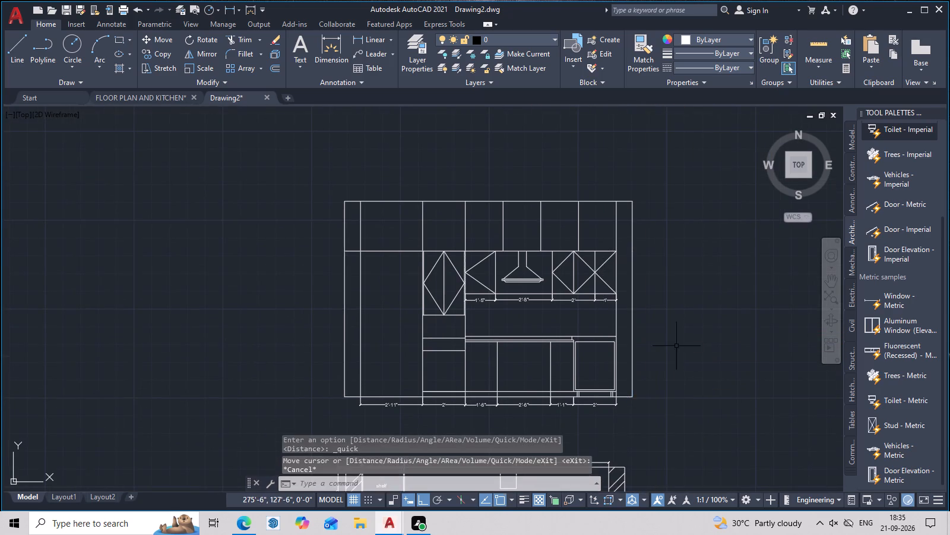
middle_drag(672, 342, 656, 307)
scroll(604, 364, up, 2)
key(space)
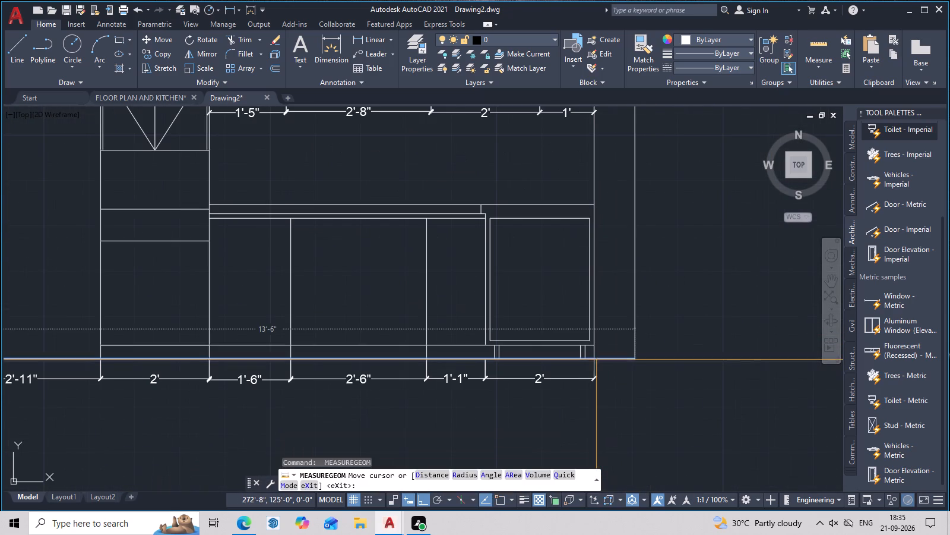
key(Escape)
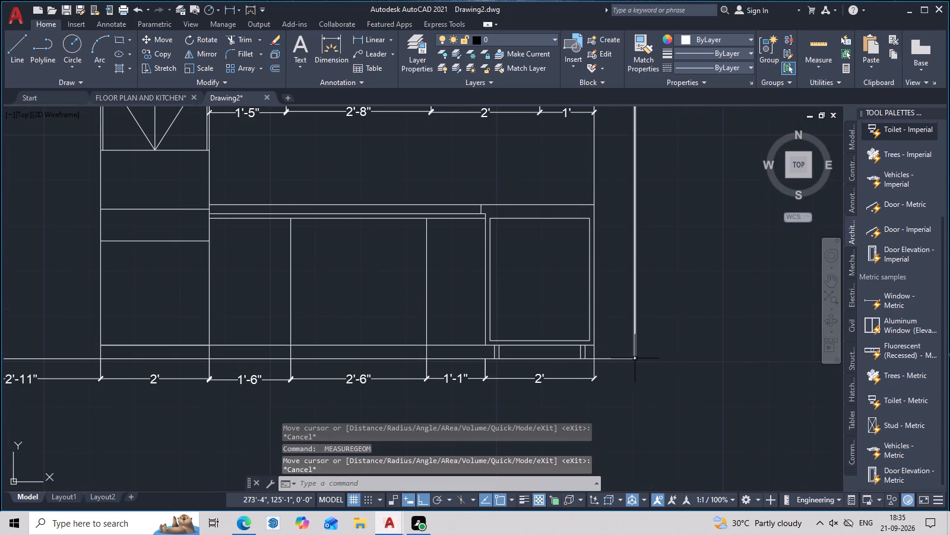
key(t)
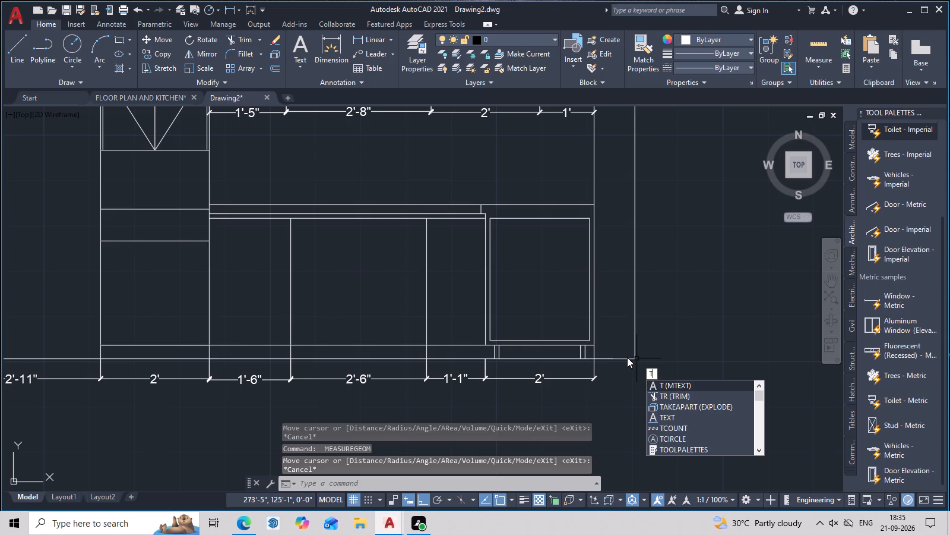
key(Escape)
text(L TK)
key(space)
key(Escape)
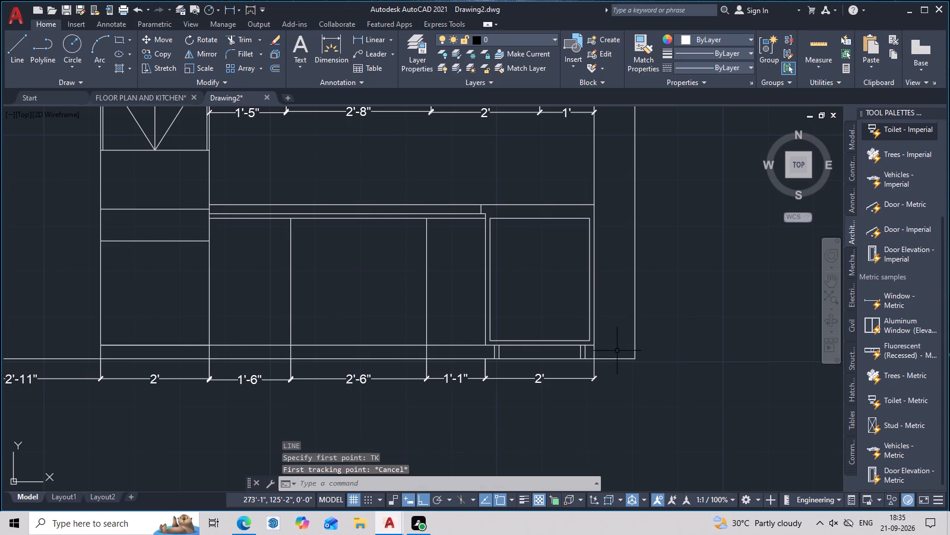
Measure the height from the base cabinets' bottom line to the countertop's top line using a temporary linear dimension.
text(DLI)
key(space)
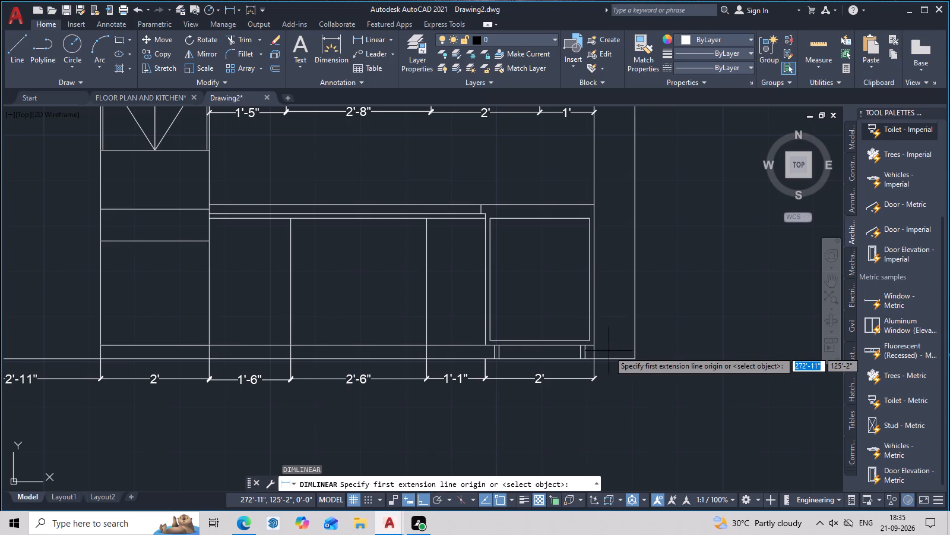
scroll(584, 355, up, 2)
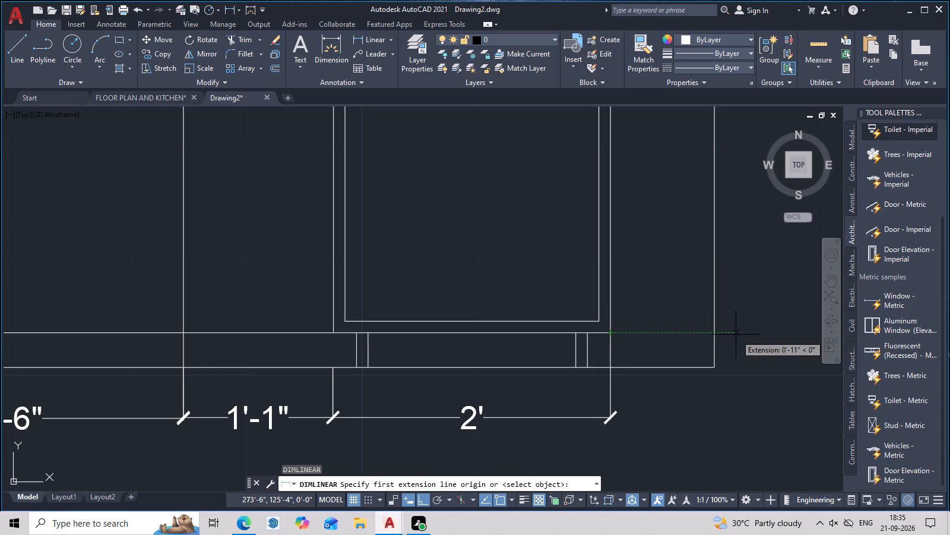
click(611, 336)
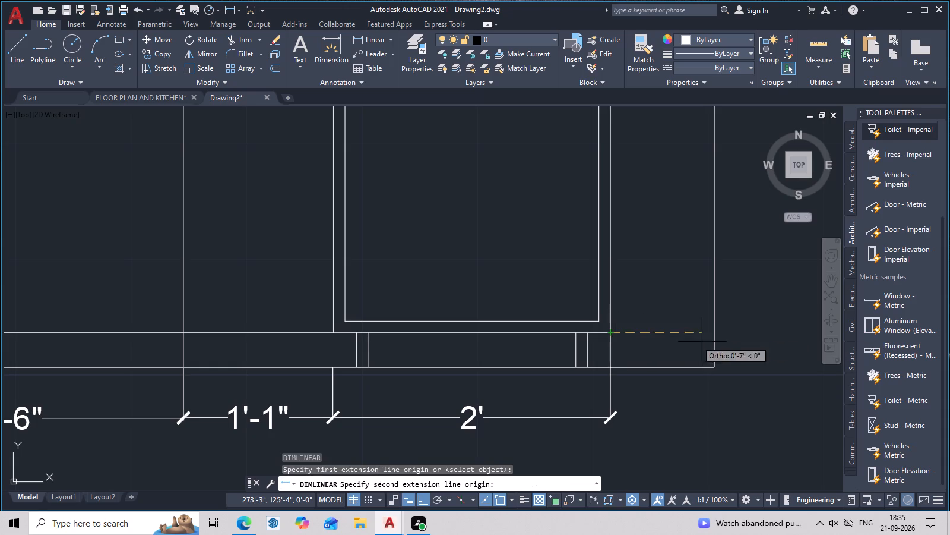
middle_drag(733, 347, 688, 503)
scroll(616, 345, down, 2)
click(598, 260)
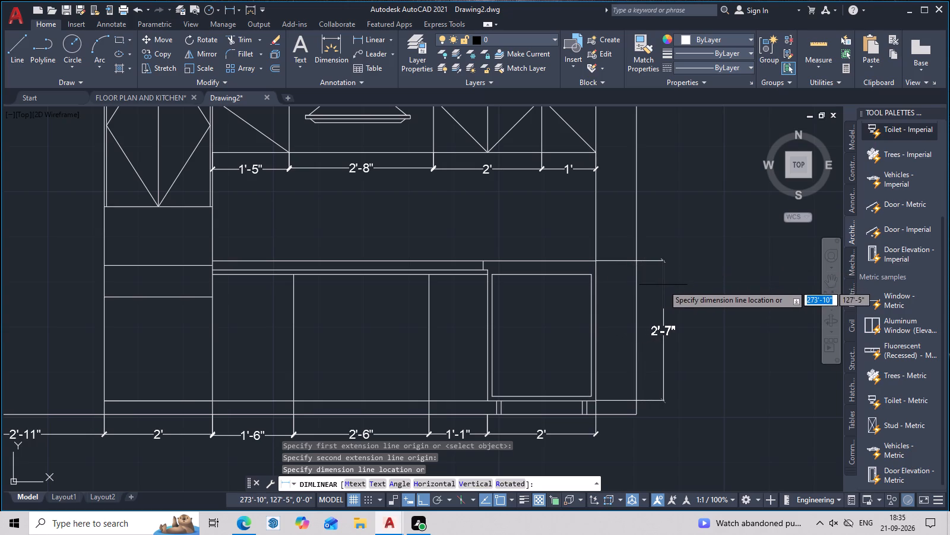
key(Escape)
Erase the base cabinets' bottom line between the tall unit and the end of the framed cabinet.
scroll(598, 430, up, 2)
scroll(598, 430, down, 3)
middle_drag(603, 429, 642, 411)
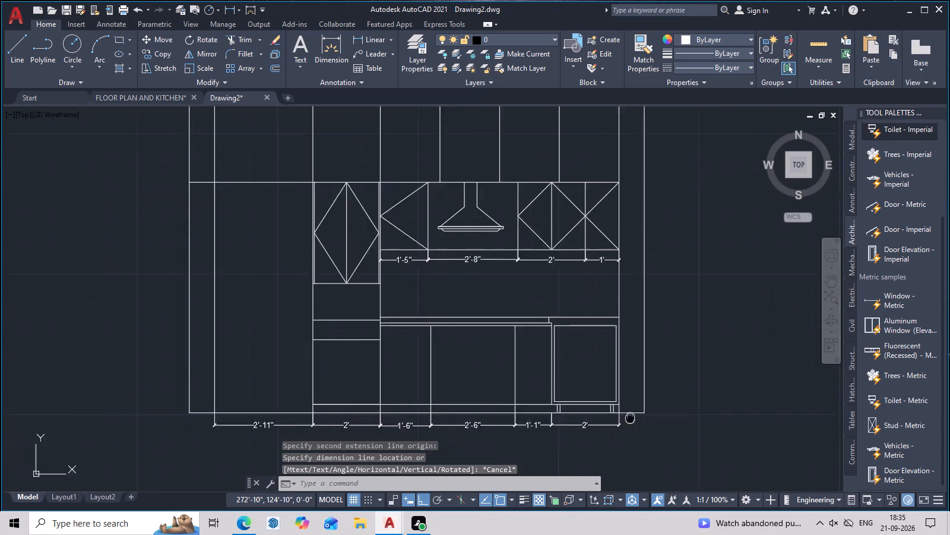
middle_drag(642, 411, 653, 398)
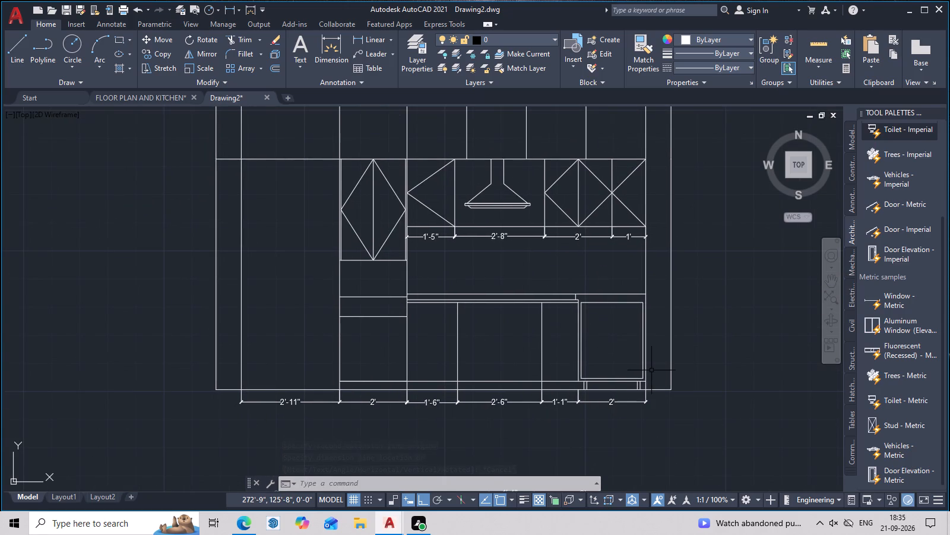
click(499, 381)
key(Delete)
middle_drag(559, 398, 560, 392)
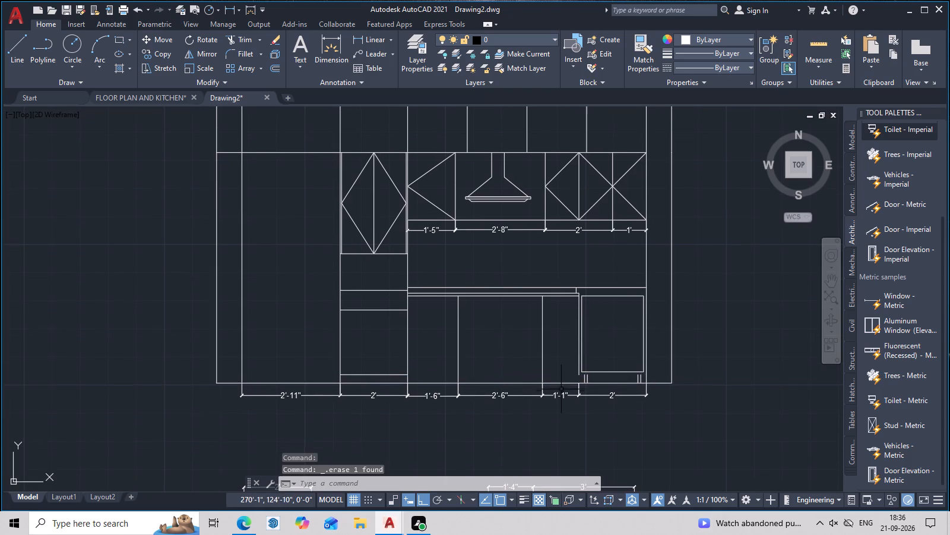
Offset the countertop's top line 2'9" downward to draw a new bottom line for the base cabinets.
key(Escape)
text(O)
key(space)
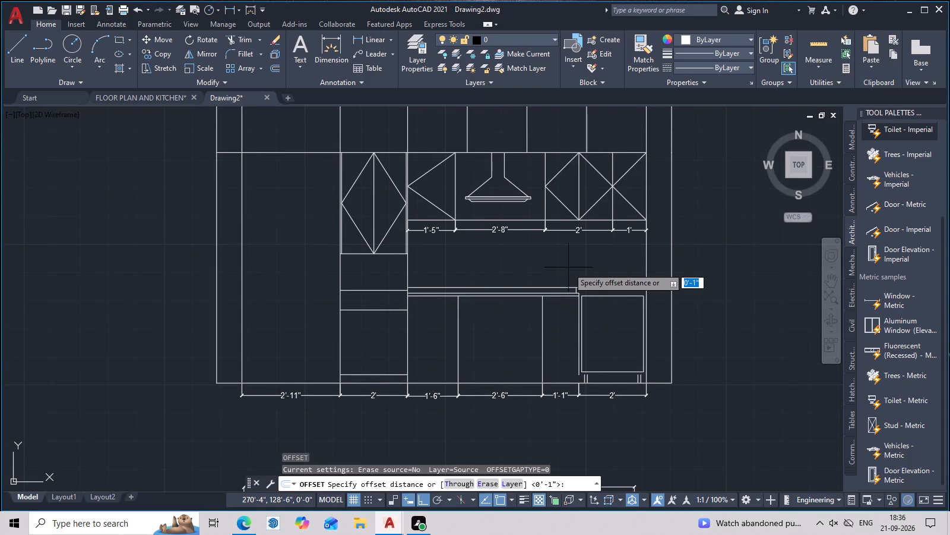
key(2)
text('9)
key(shift+quotedbl)
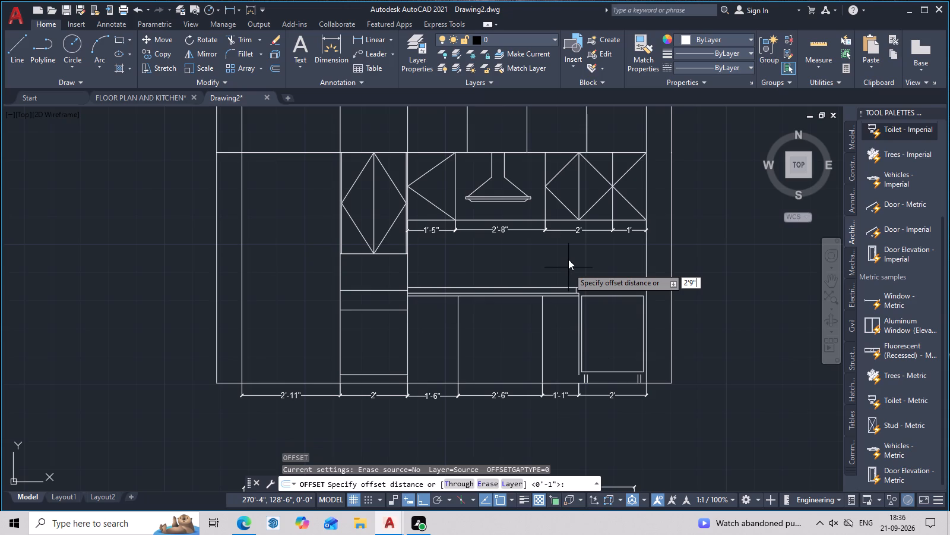
key(space)
click(519, 288)
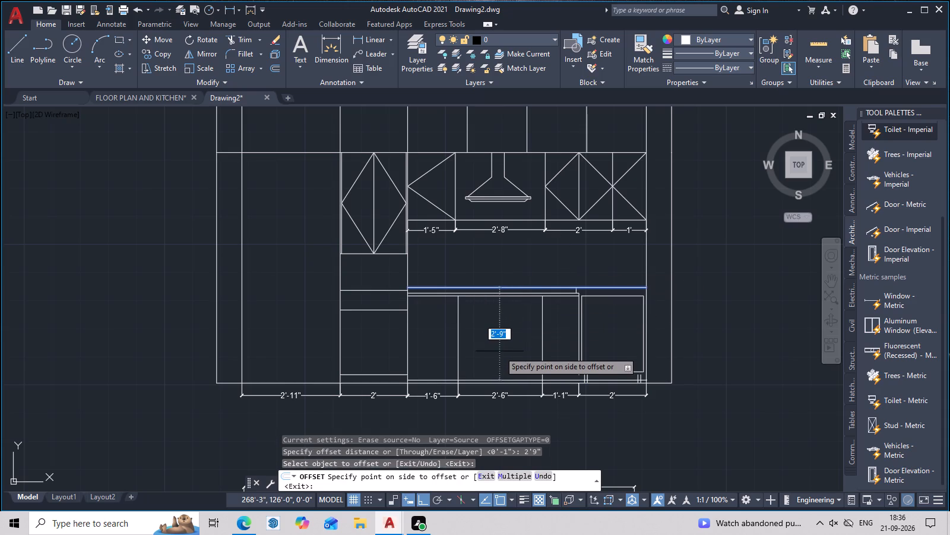
middle_drag(533, 331, 533, 308)
click(528, 311)
scroll(593, 371, up, 2)
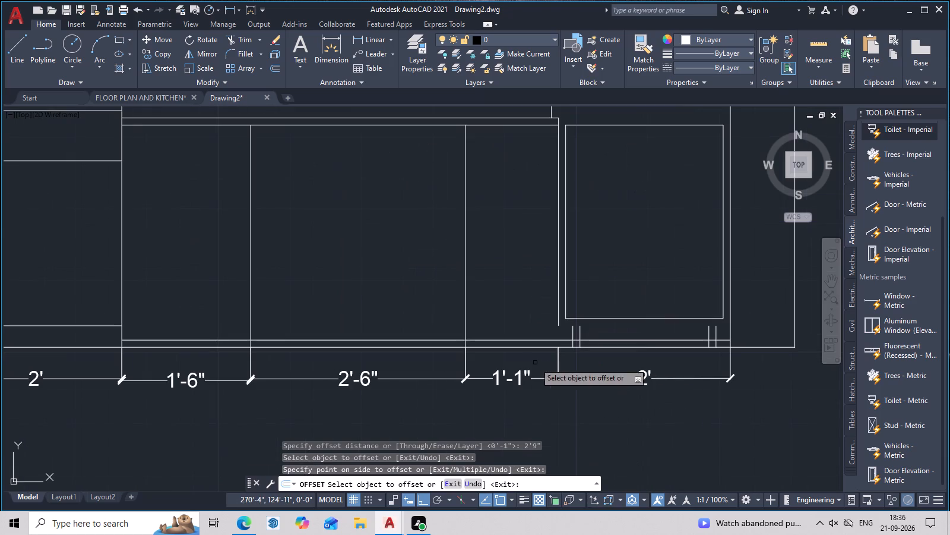
click(515, 347)
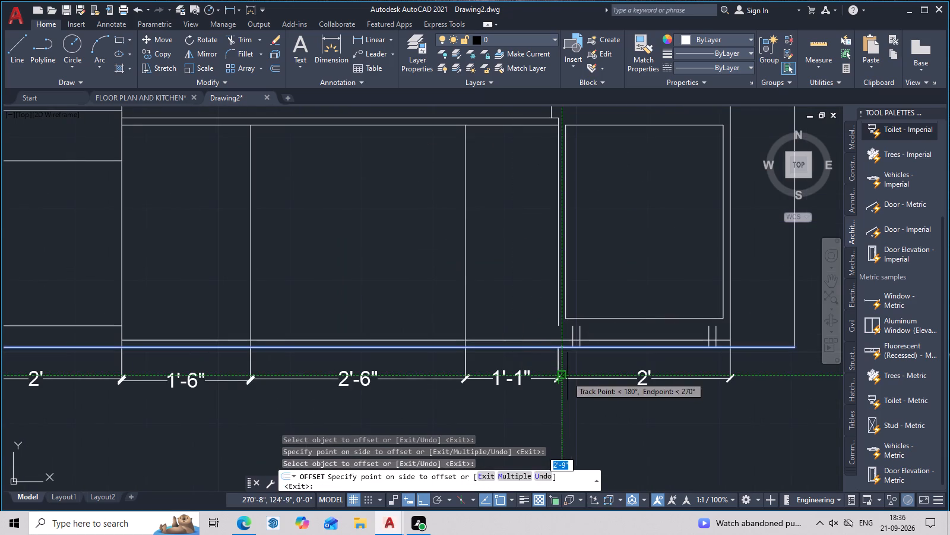
key(Escape)
Measure the gap between the base cabinets' new bottom line and the floor line.
middle_drag(306, 347, 503, 296)
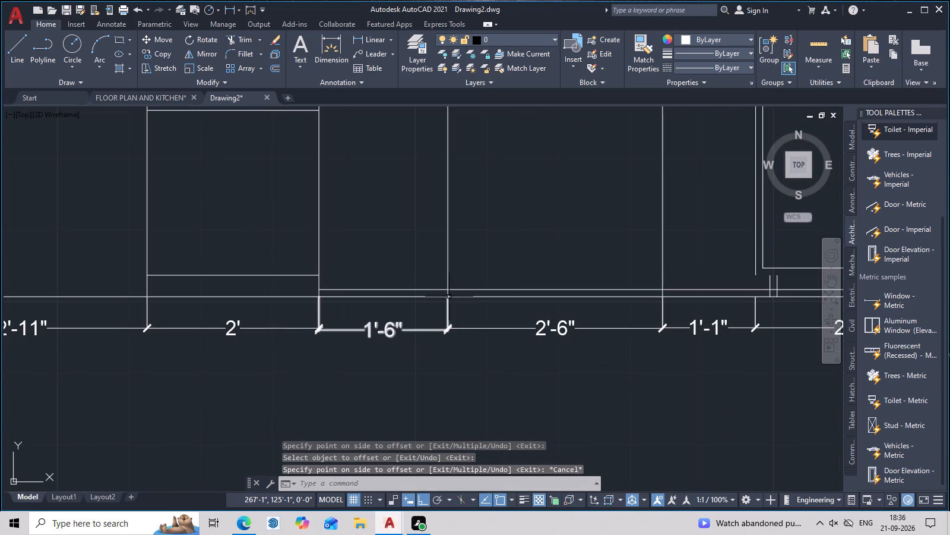
scroll(482, 295, up, 2)
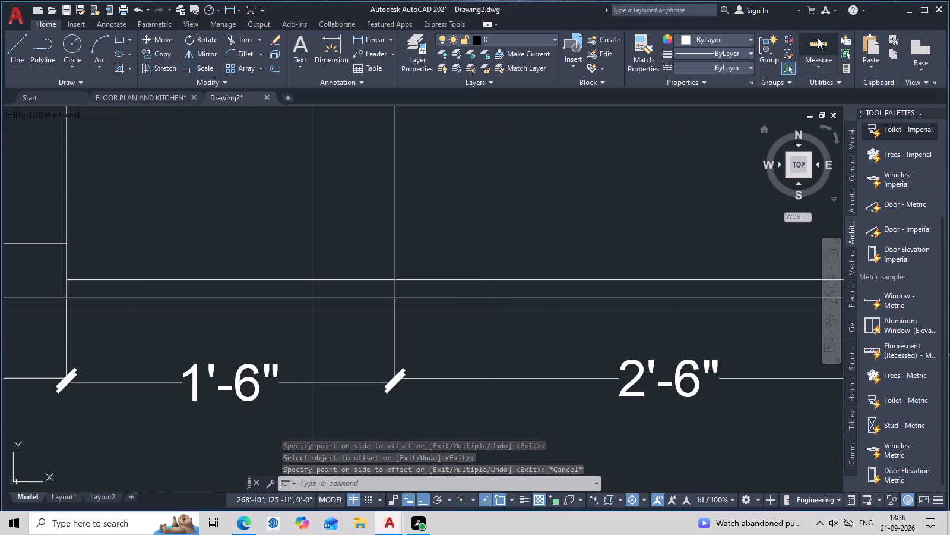
click(818, 38)
key(Escape)
scroll(570, 303, down, 2)
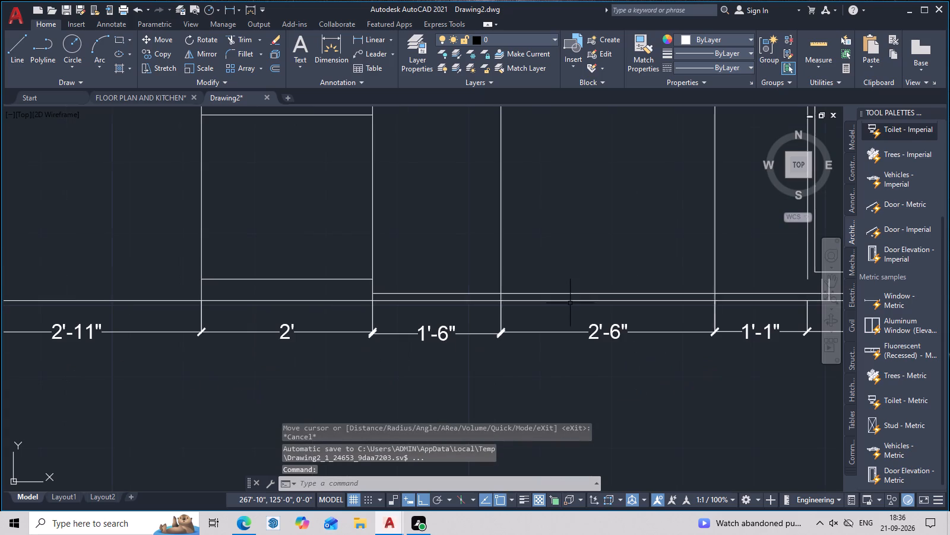
Erase the full-width floor line below the base cabinets.
click(579, 300)
scroll(583, 312, down, 3)
middle_drag(588, 333, 479, 327)
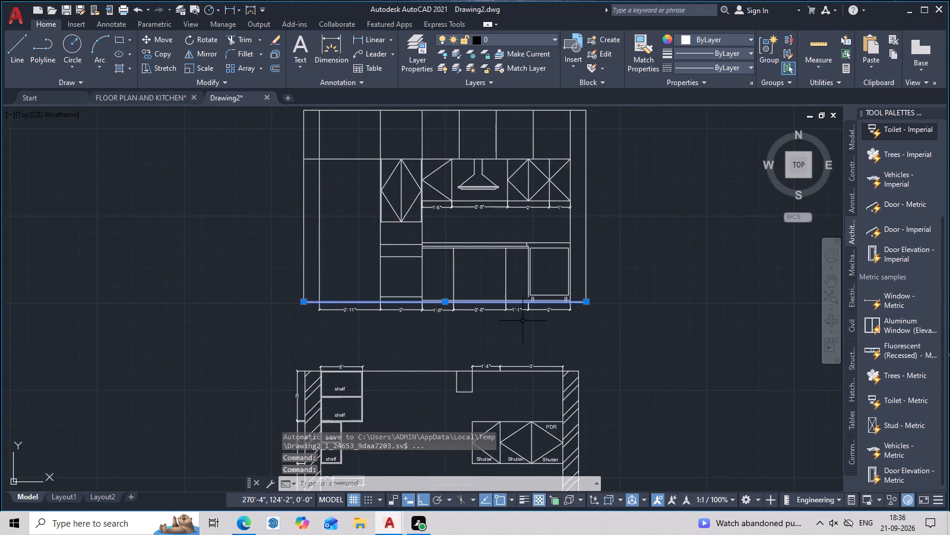
scroll(596, 321, up, 2)
scroll(543, 275, up, 2)
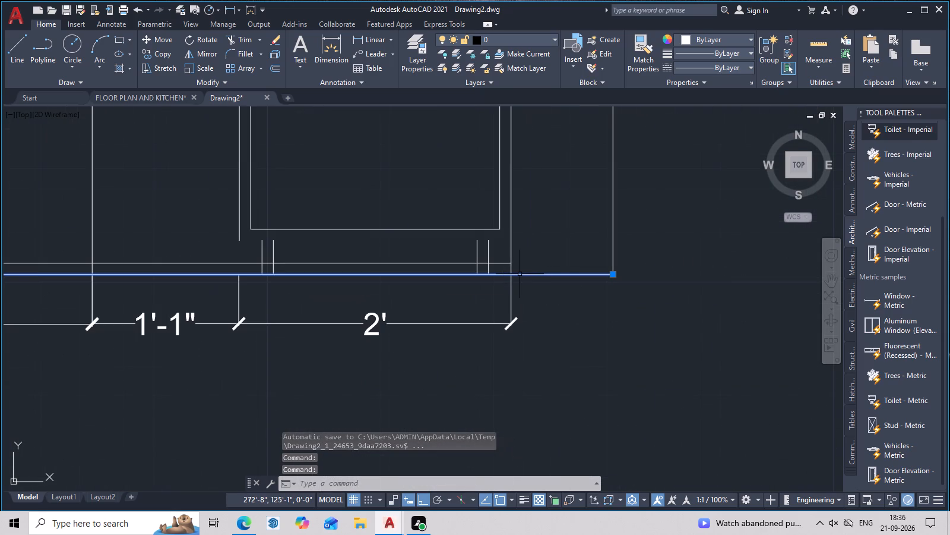
key(Delete)
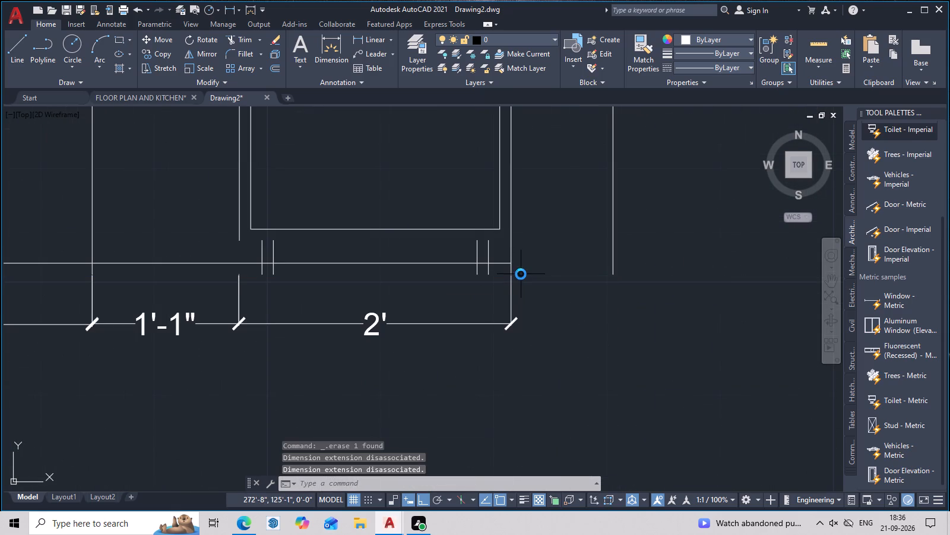
Offset the base cabinets' new bottom line 3" downward.
text(O)
key(space)
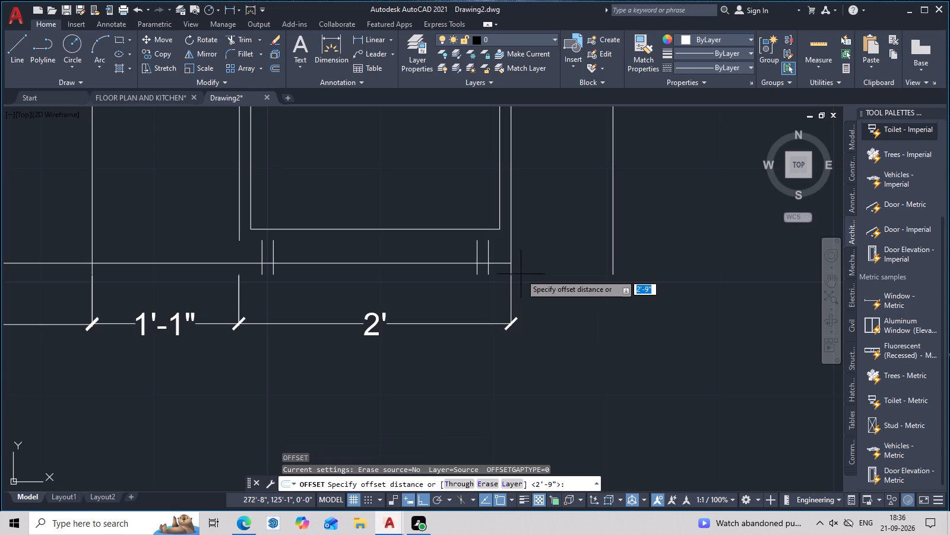
key(3)
key(space)
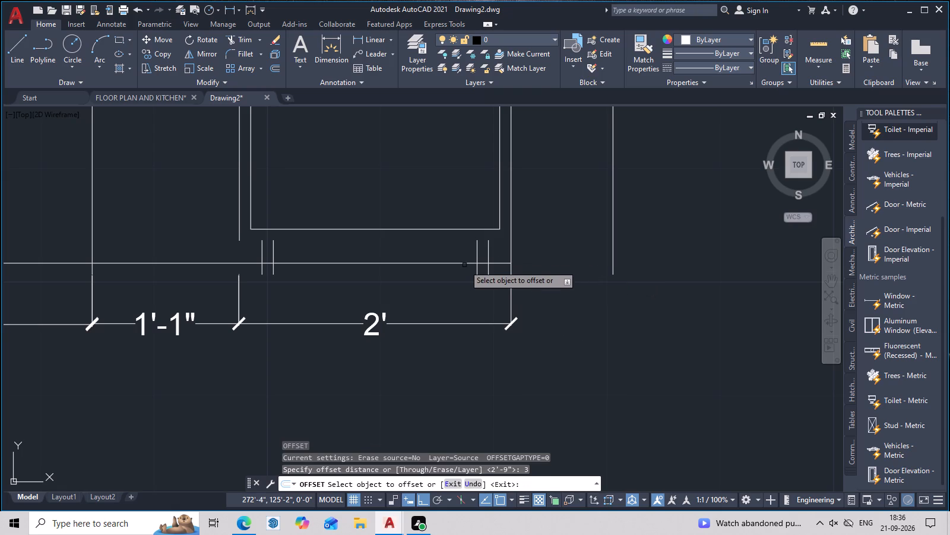
click(464, 264)
click(458, 289)
scroll(474, 292, down, 2)
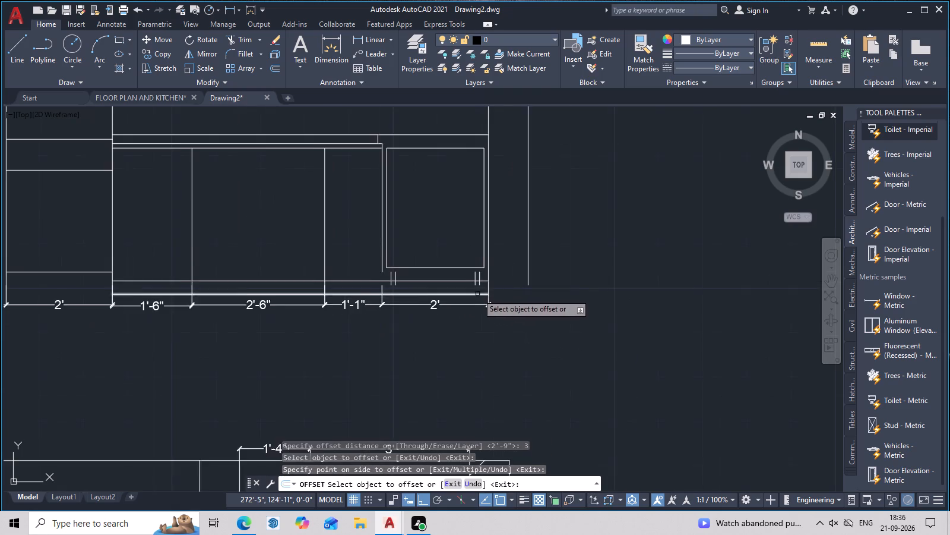
middle_drag(478, 294, 538, 295)
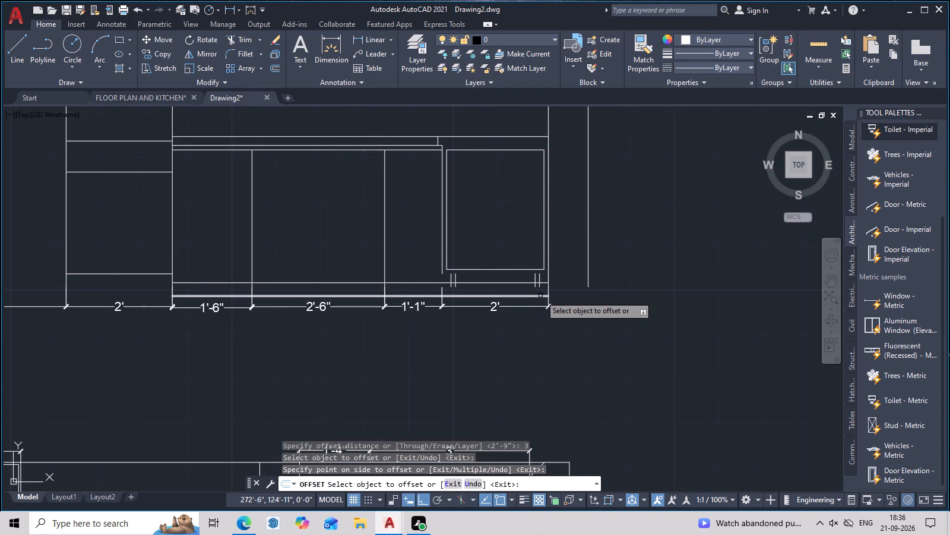
click(543, 294)
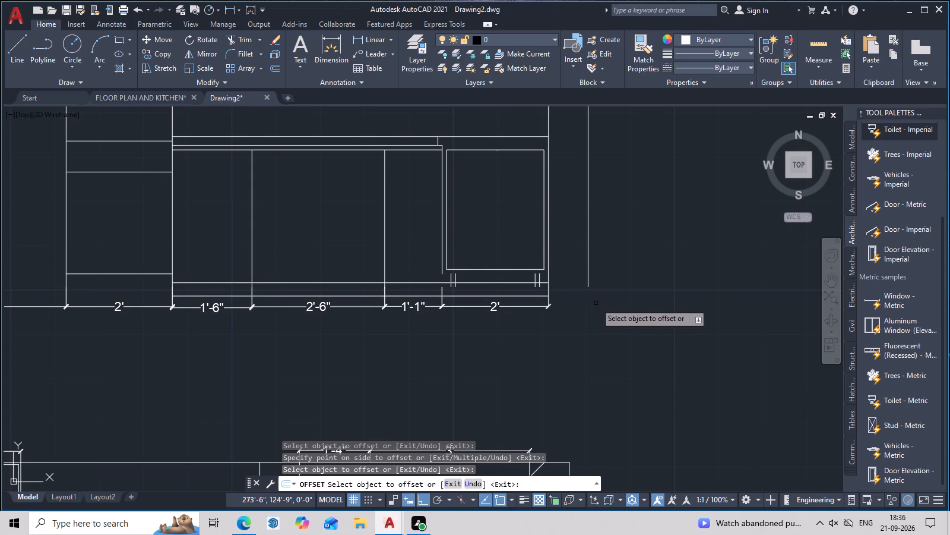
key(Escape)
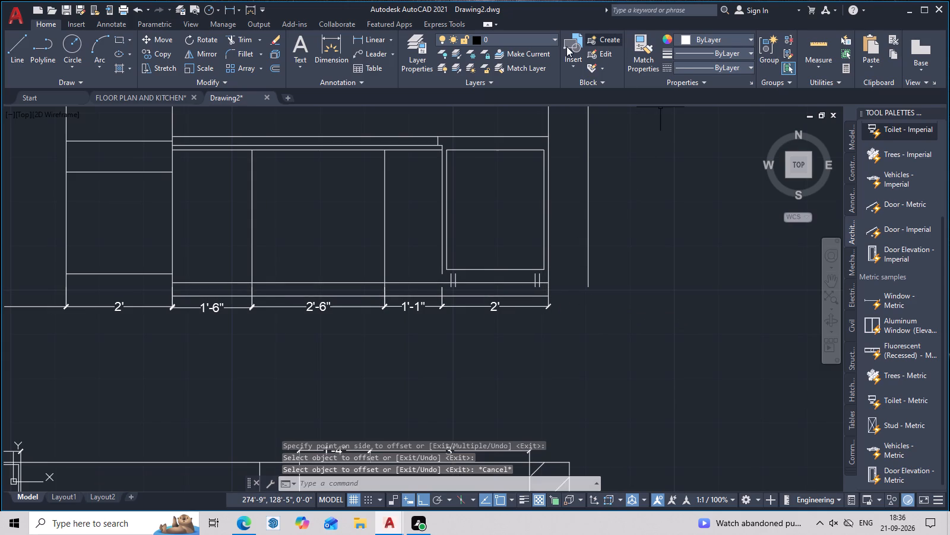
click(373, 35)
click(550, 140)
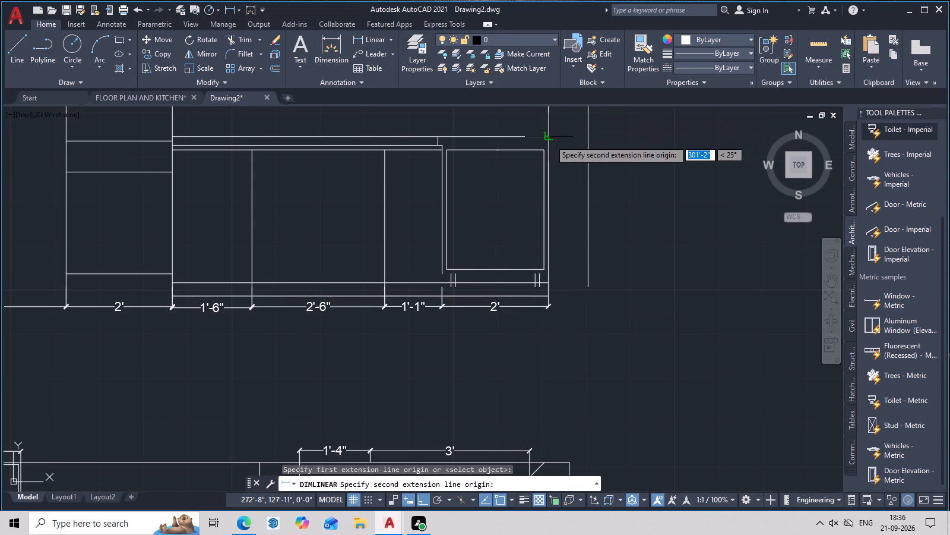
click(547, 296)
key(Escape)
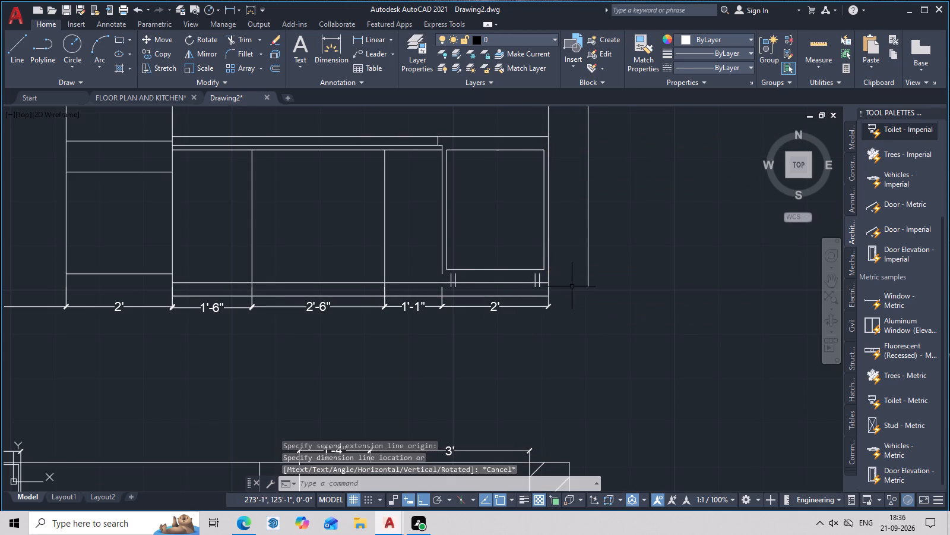
Undo the 3" offset and the erasure of the full-width floor line.
key(ctrl+z)
key(ctrl+z)
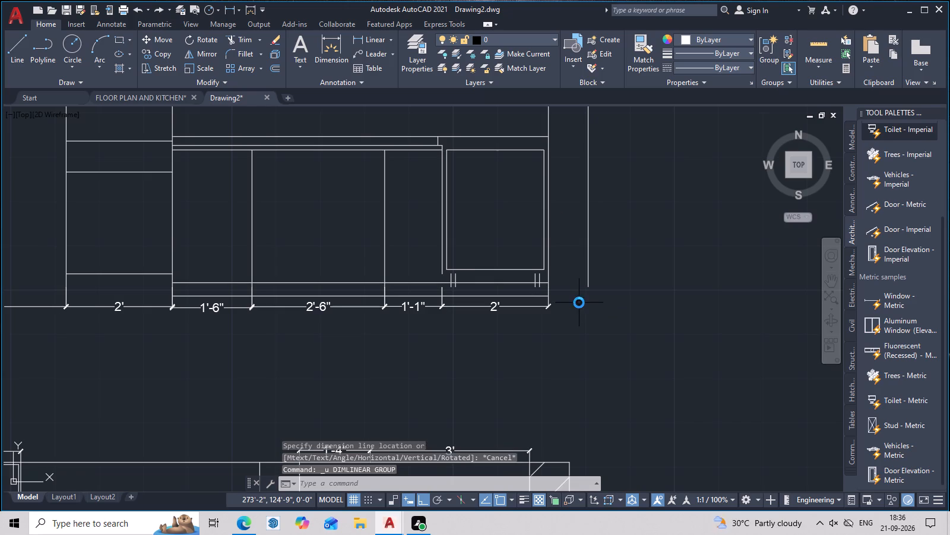
key(ctrl+z)
middle_drag(584, 310, 574, 310)
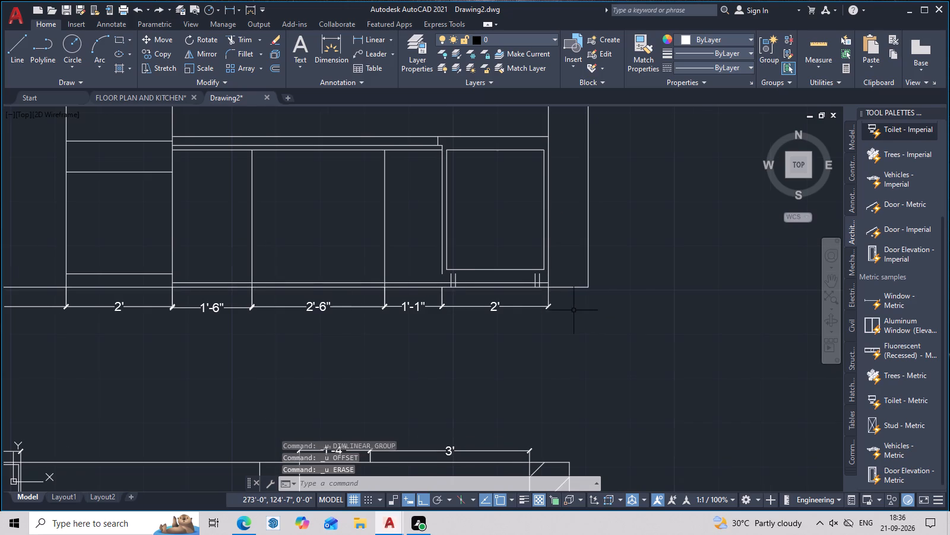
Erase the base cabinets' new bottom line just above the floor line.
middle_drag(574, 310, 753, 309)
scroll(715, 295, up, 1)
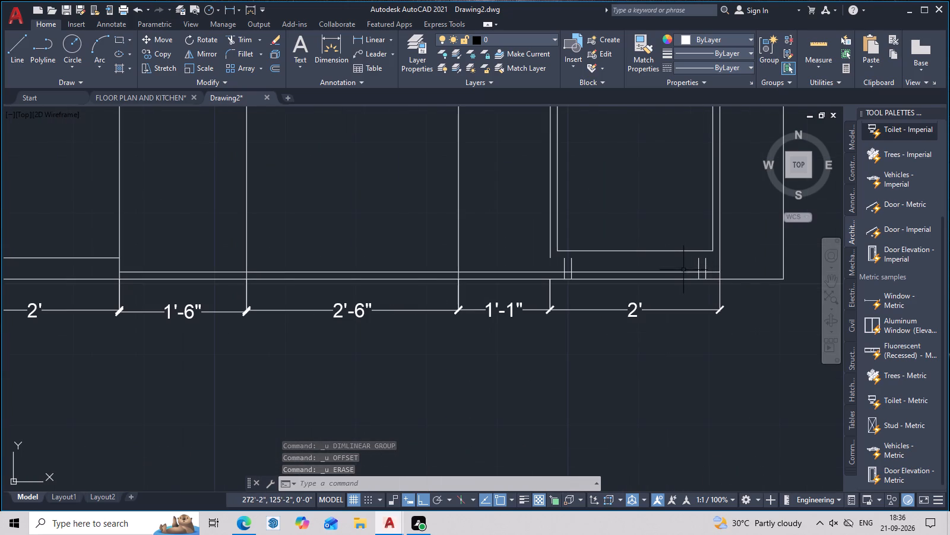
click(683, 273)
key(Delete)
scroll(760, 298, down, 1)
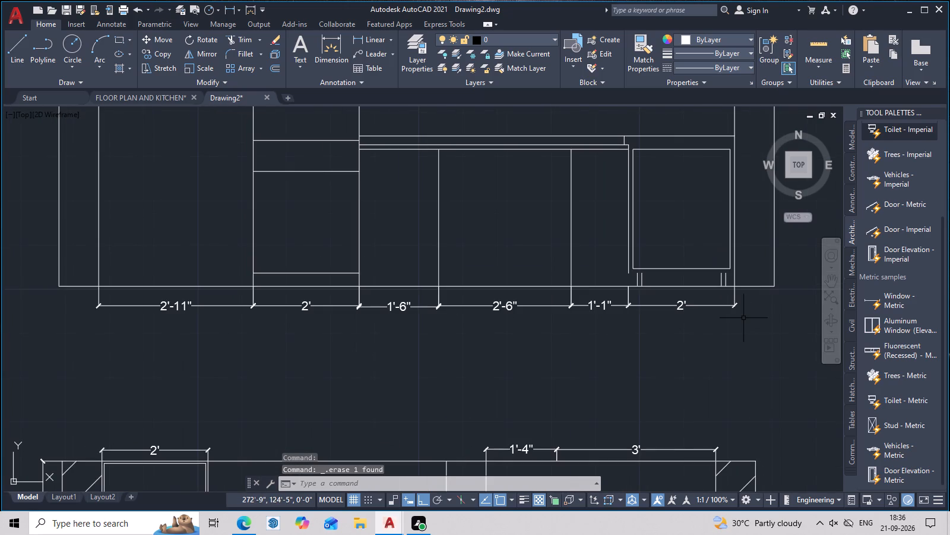
Undo back through the latest erasure and the 2'9" countertop offset until the base cabinets' original bottom line is restored.
key(ctrl+z)
key(ctrl+z)
key(ctrl+z)
key(ctrl+z)
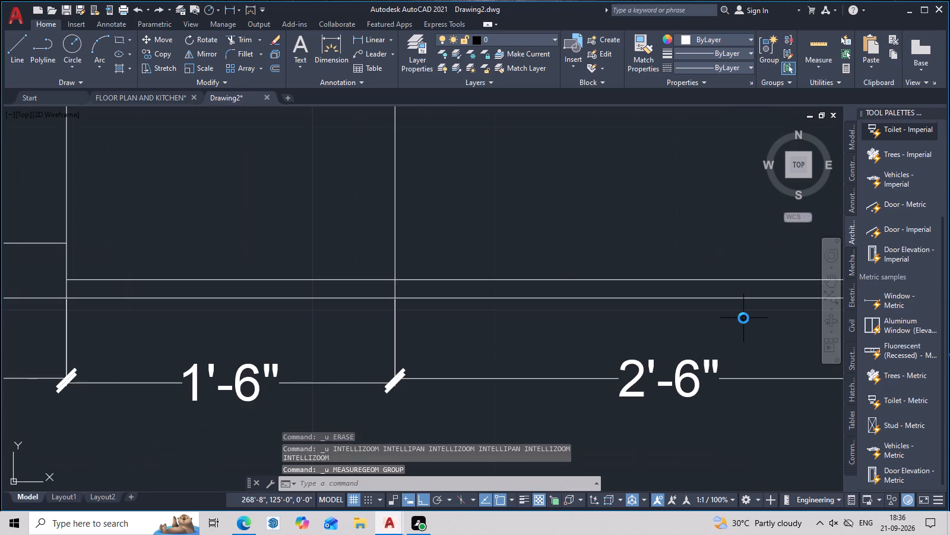
key(ctrl+z)
ctrl+scroll(663, 265, down, 3)
ctrl+middle_drag(639, 280, 622, 282)
key(ctrl+z)
key(ctrl+z)
key(ctrl+z)
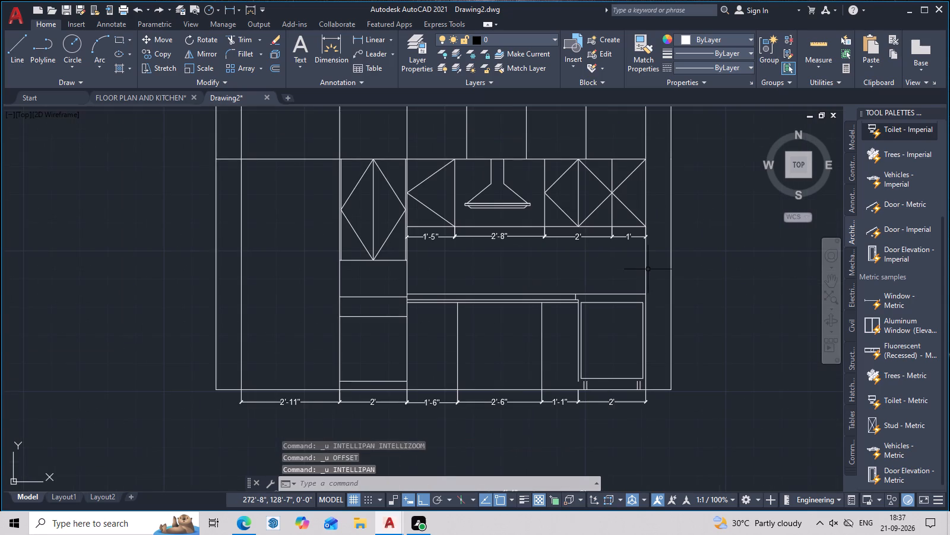
key(ctrl+z)
Dimension the vertical height from the floor line to just below the countertop's top line, beside the base cabinets' right end.
middle_drag(664, 358, 654, 292)
scroll(592, 327, up, 2)
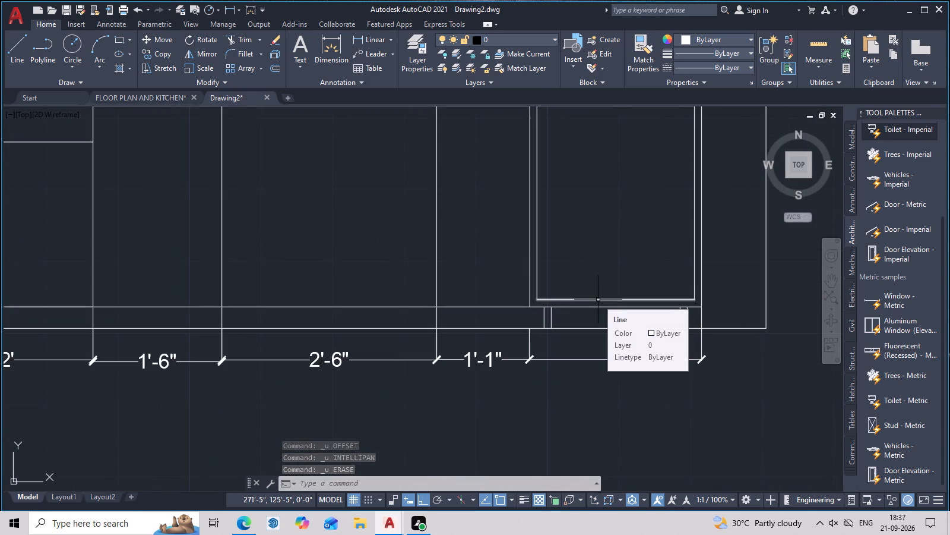
scroll(547, 362, down, 2)
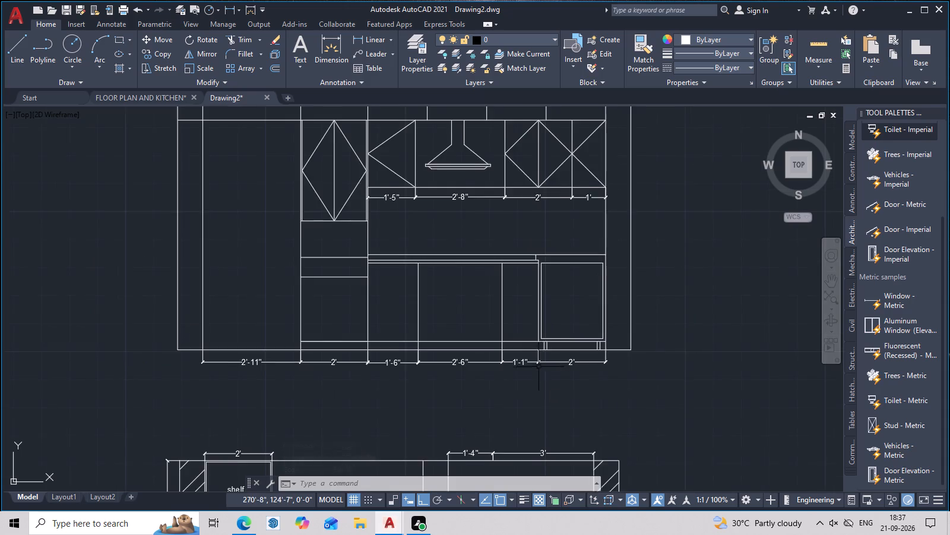
middle_drag(535, 368, 505, 481)
scroll(527, 415, up, 3)
middle_drag(468, 287, 467, 221)
scroll(642, 216, down, 1)
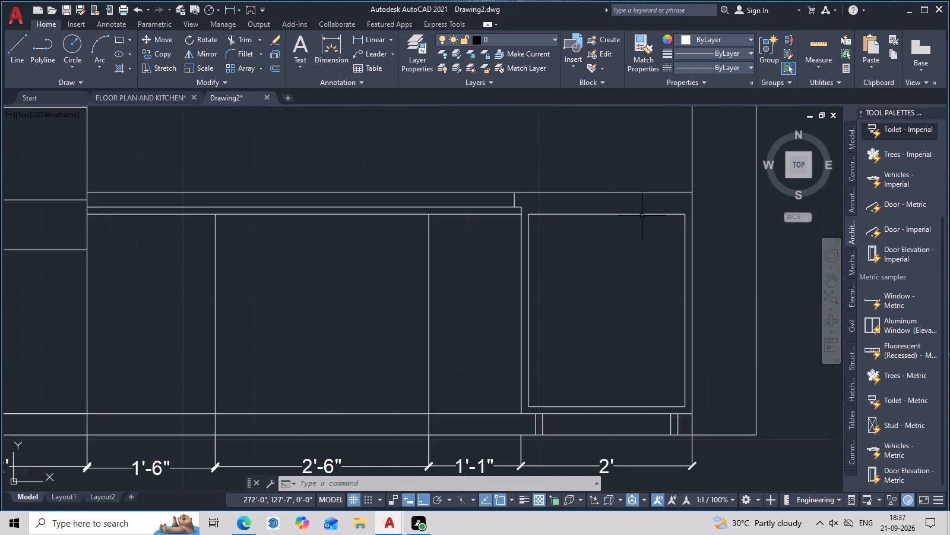
middle_drag(642, 216, 537, 146)
middle_drag(444, 144, 515, 242)
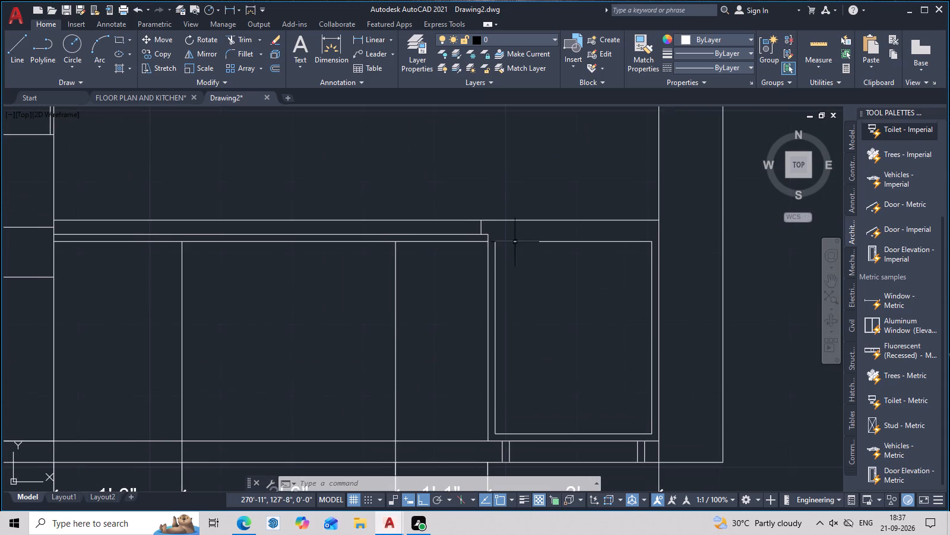
click(368, 43)
middle_drag(491, 144, 491, 5)
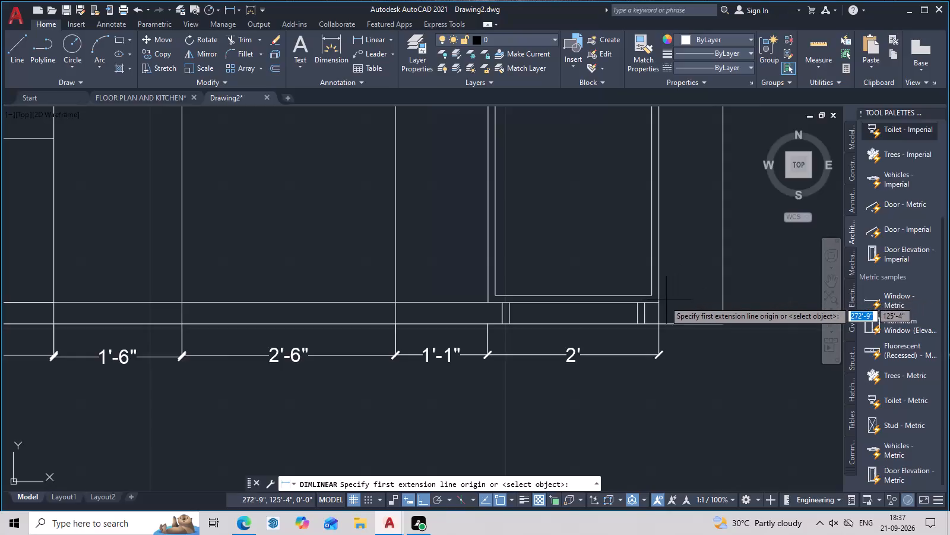
click(659, 323)
middle_drag(675, 207, 657, 360)
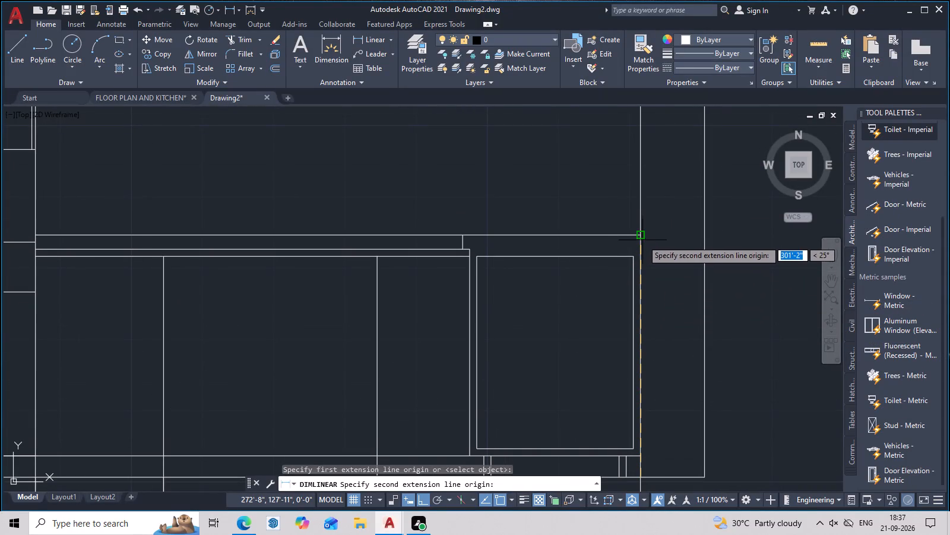
click(640, 246)
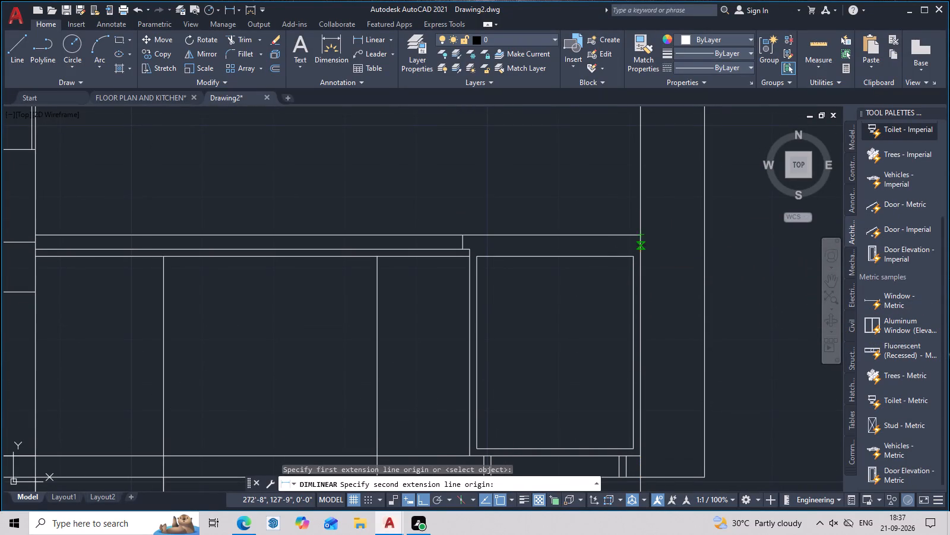
click(714, 276)
Dimension the vertical gap between the countertop's top line and the bottom of the upper cabinets, outside the right wall.
scroll(730, 278, down, 2)
middle_drag(740, 300, 726, 375)
middle_drag(687, 328, 685, 351)
key(space)
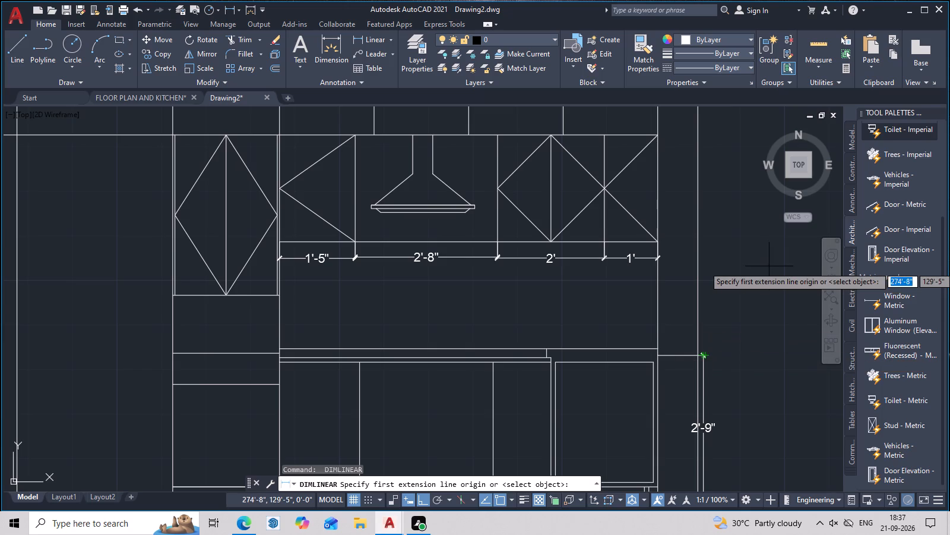
middle_drag(726, 273, 705, 313)
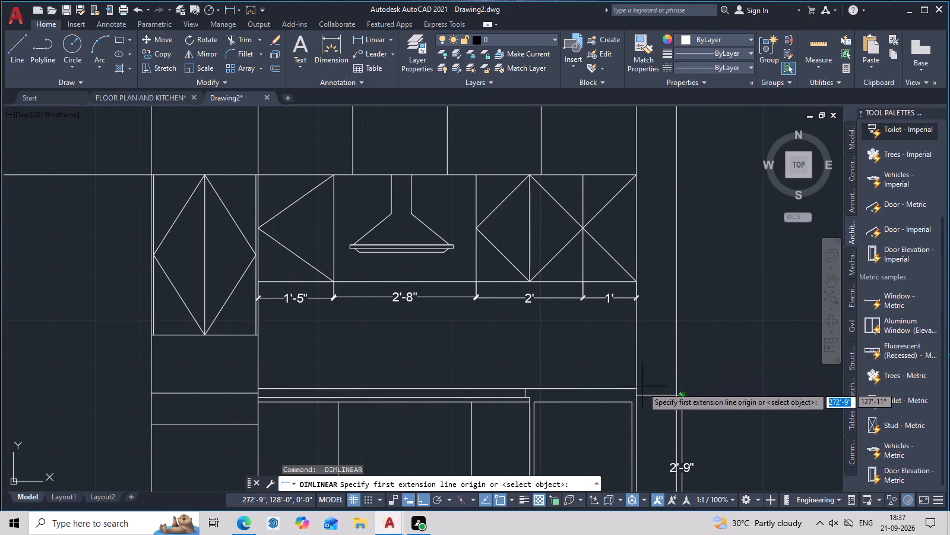
click(636, 391)
click(636, 283)
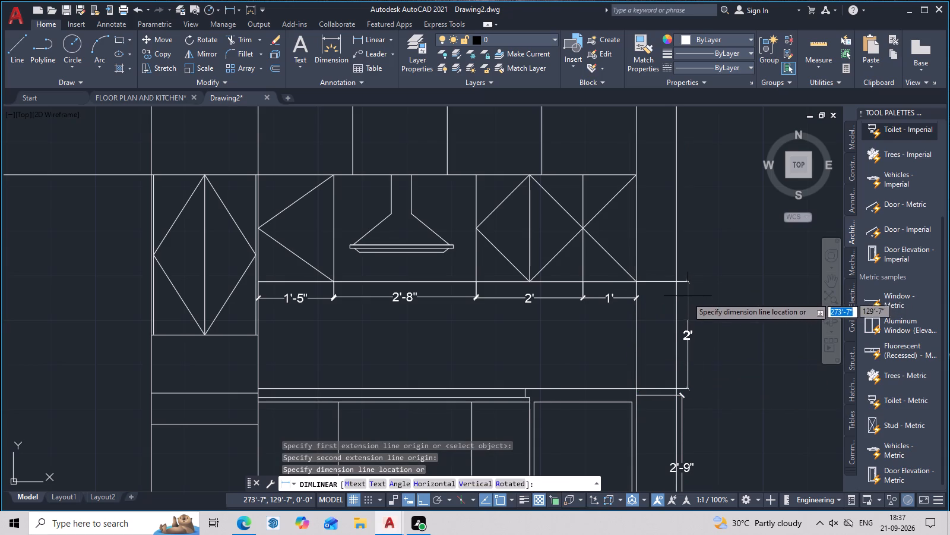
click(683, 297)
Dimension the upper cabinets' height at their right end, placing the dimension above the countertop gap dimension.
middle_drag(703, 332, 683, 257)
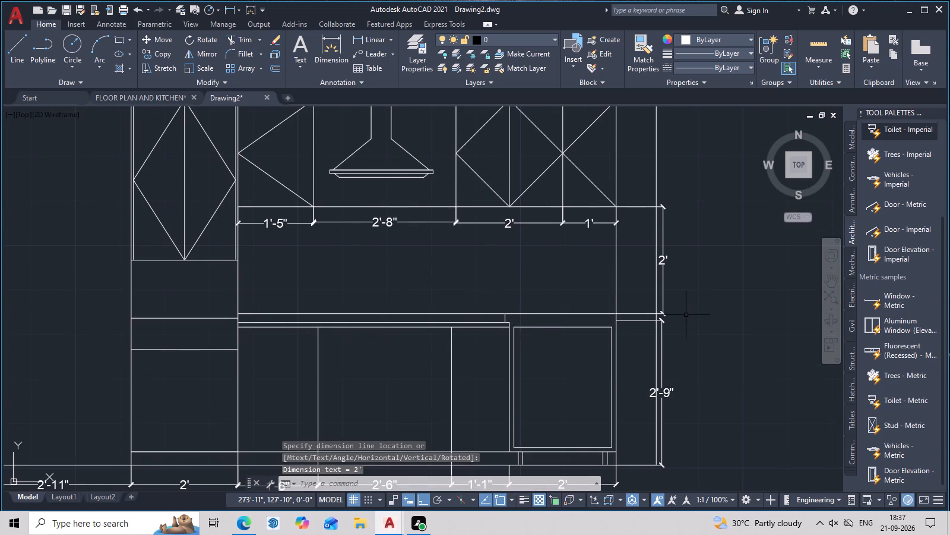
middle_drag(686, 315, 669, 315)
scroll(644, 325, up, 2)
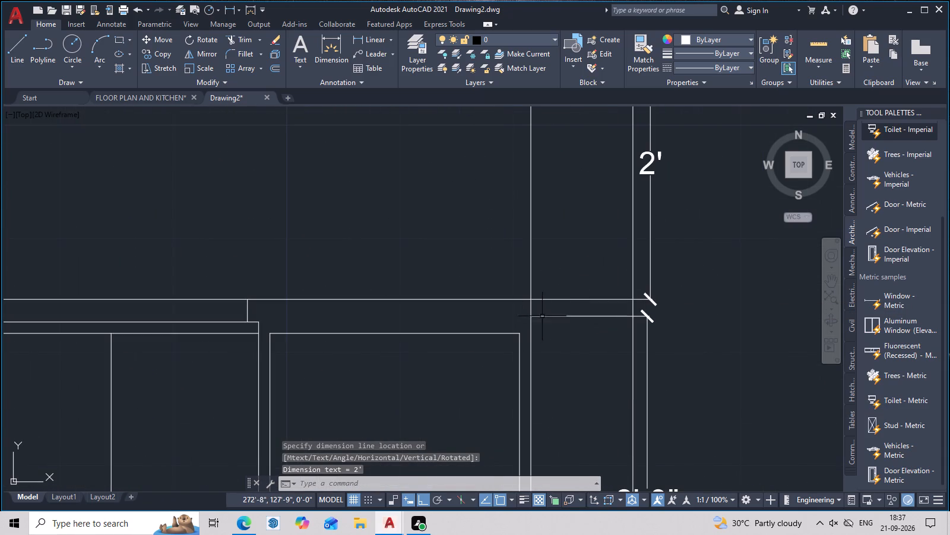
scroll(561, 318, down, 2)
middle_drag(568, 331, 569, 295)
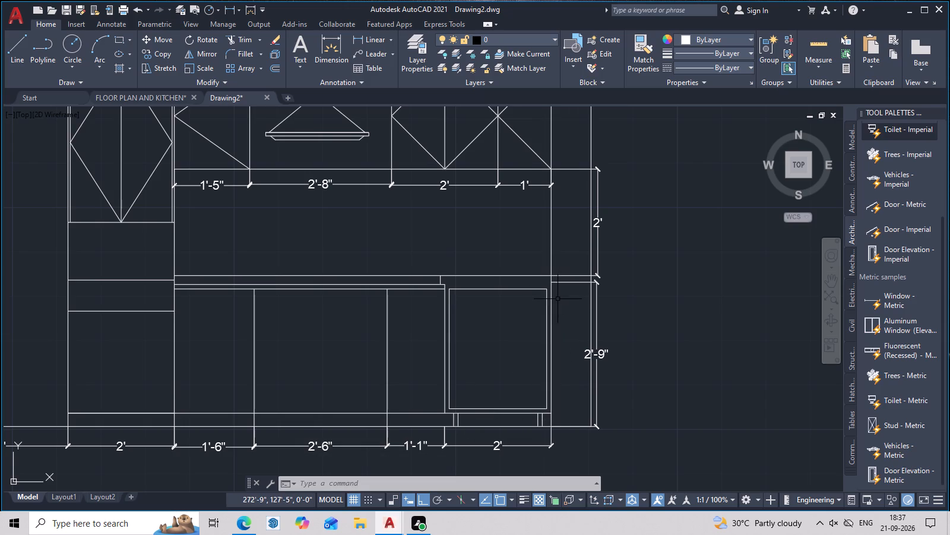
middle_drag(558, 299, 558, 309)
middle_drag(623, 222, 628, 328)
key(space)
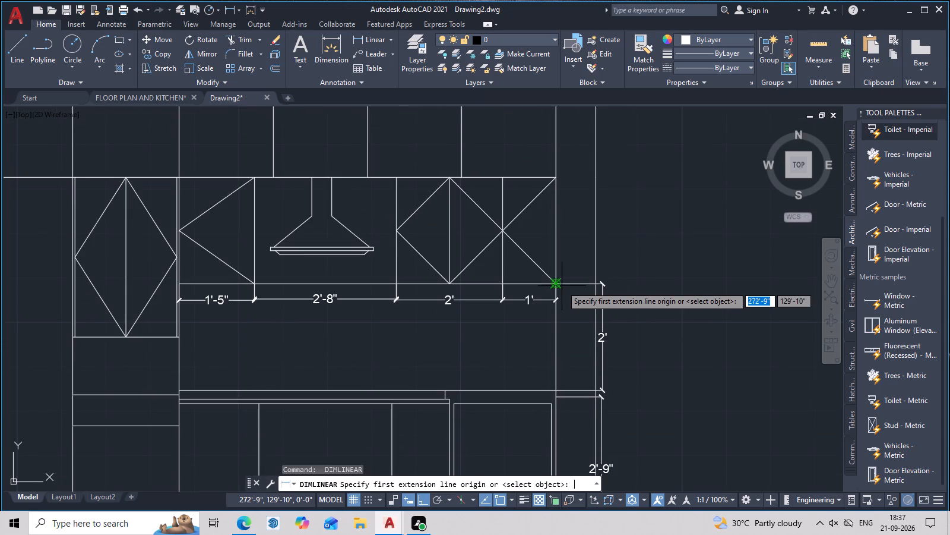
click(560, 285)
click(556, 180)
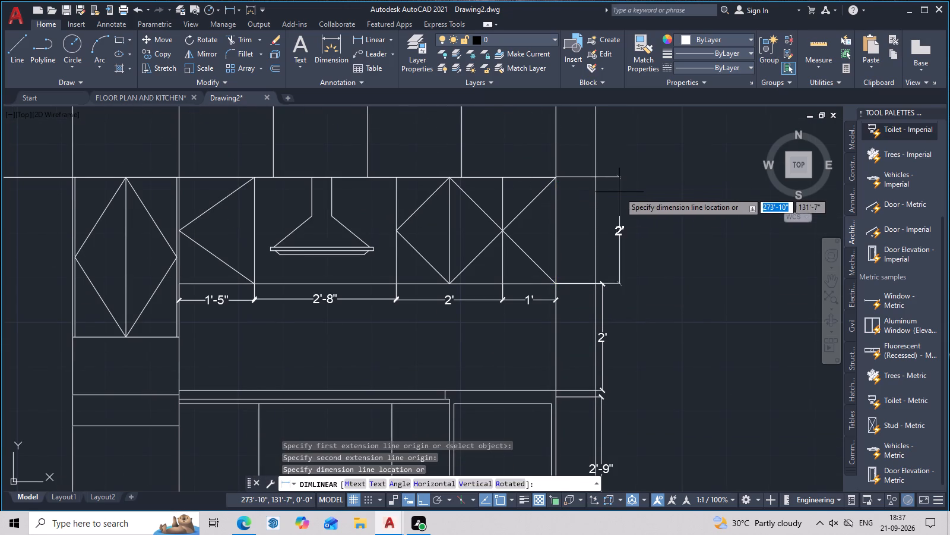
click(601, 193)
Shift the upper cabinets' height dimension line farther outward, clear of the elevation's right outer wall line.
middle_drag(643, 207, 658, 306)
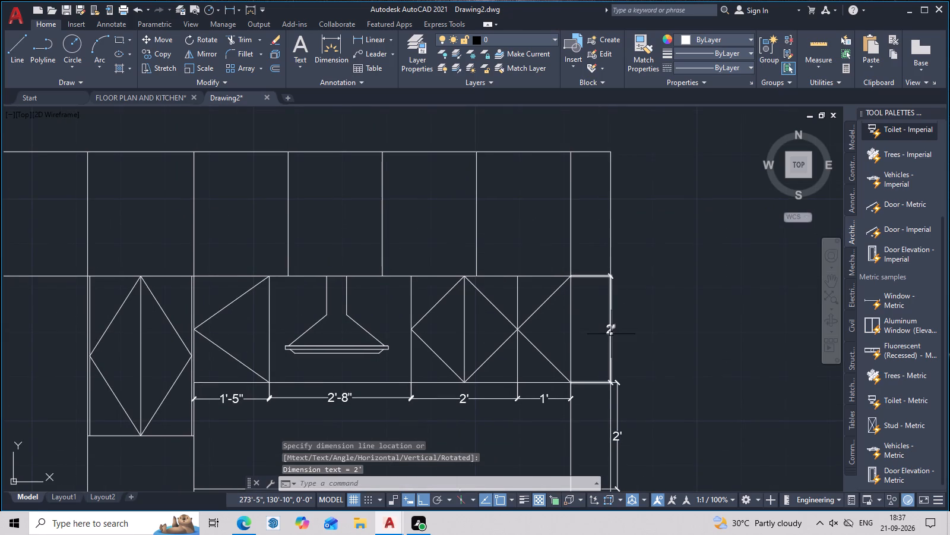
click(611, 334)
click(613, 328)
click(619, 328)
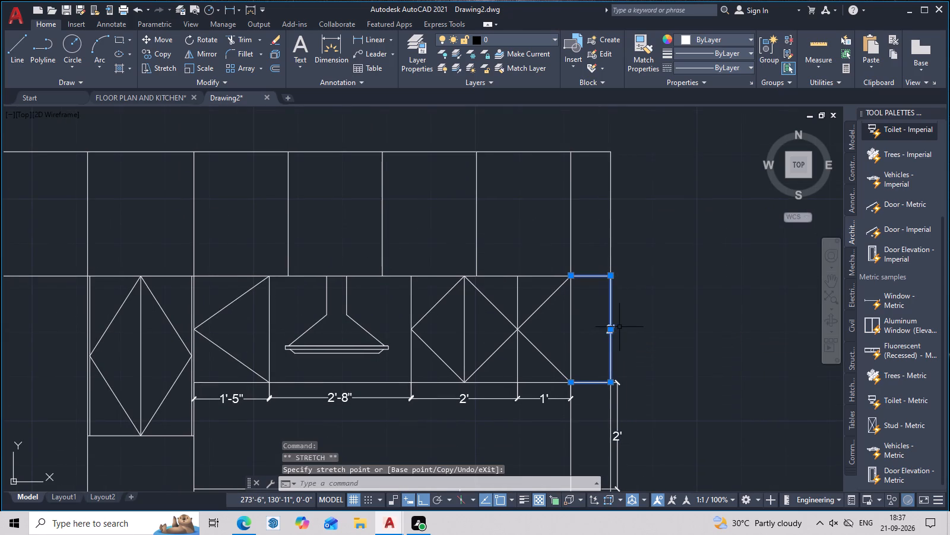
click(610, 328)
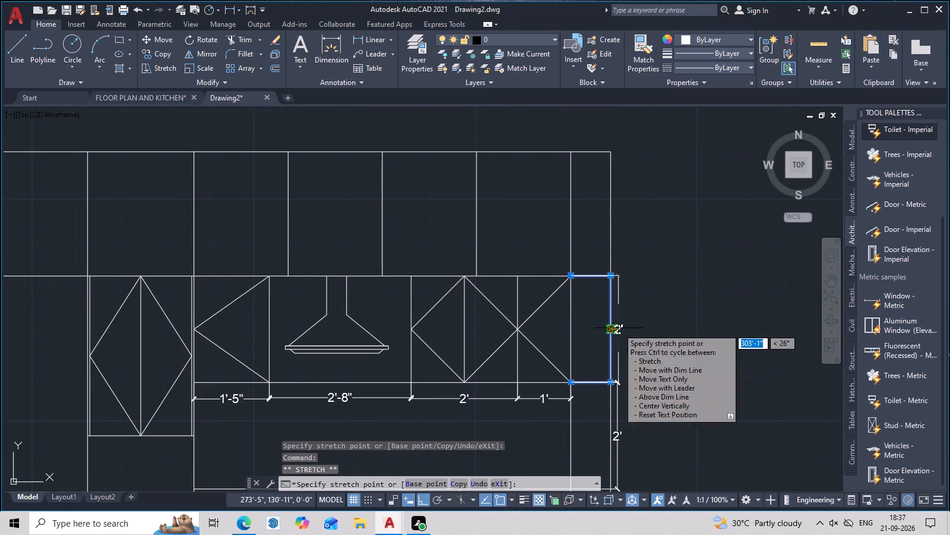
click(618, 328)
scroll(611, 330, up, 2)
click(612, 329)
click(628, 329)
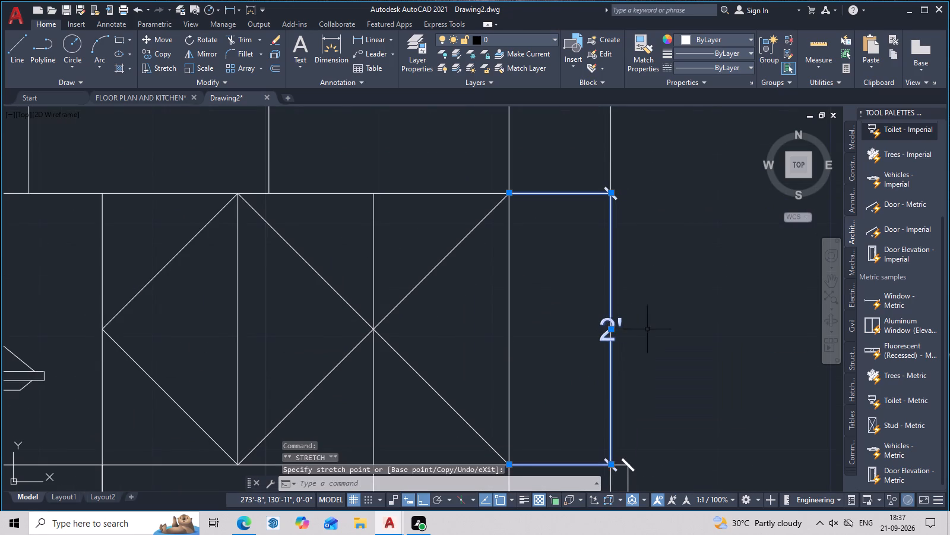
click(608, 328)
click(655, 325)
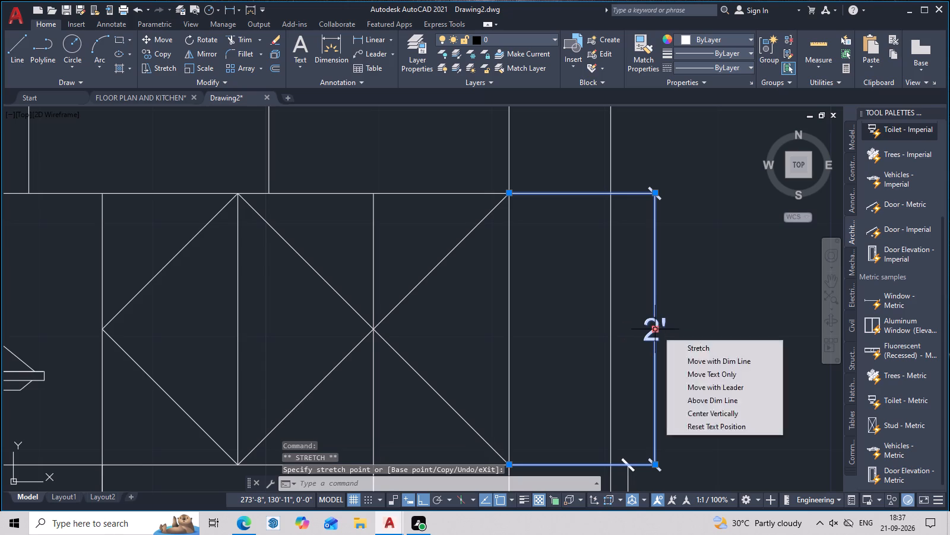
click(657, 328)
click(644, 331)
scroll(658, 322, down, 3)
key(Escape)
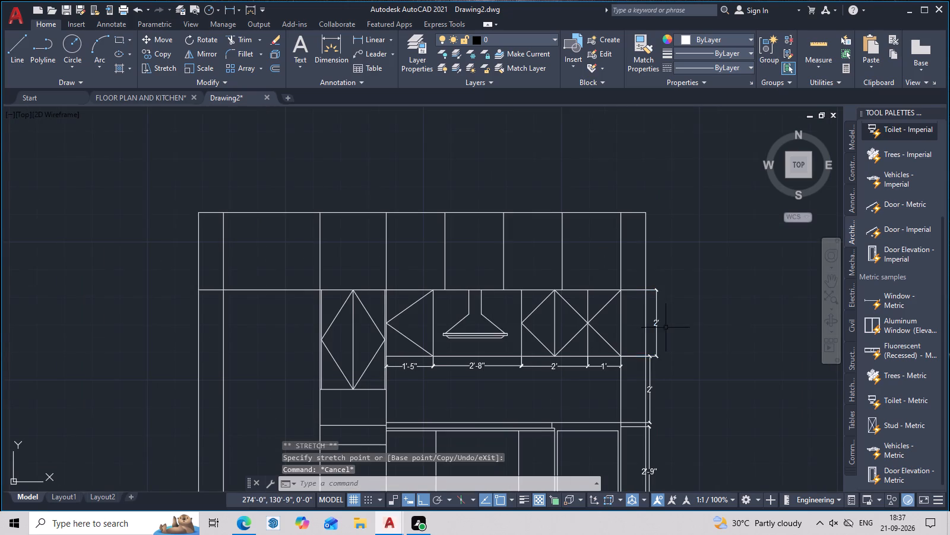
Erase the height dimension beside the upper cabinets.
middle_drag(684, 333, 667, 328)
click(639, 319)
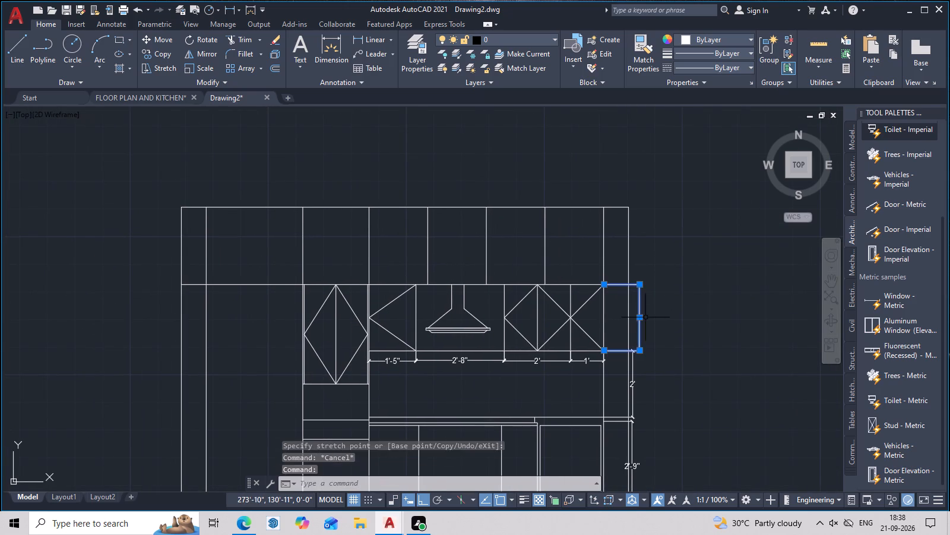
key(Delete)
Measure the distances around the upper cabinets' lower right corner and the right wall.
click(816, 46)
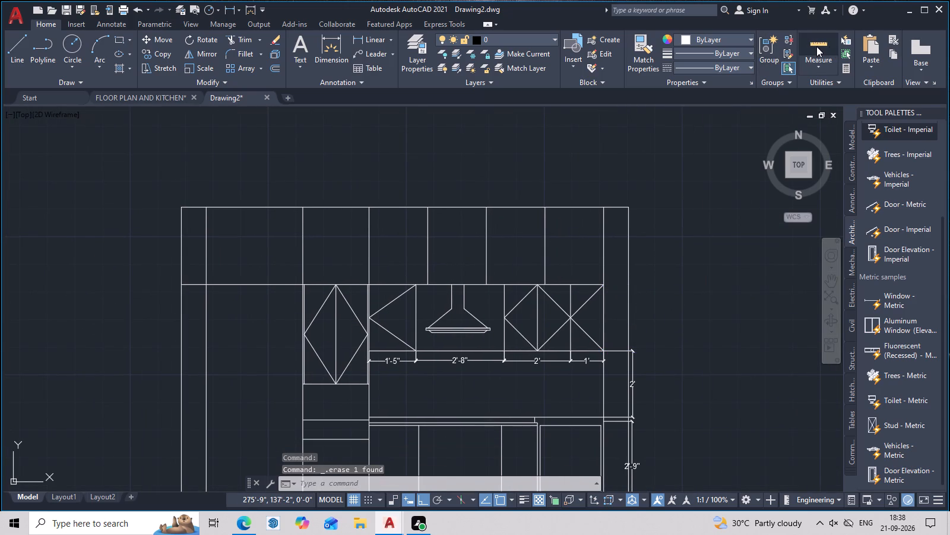
scroll(718, 284, up, 2)
middle_drag(489, 378, 520, 246)
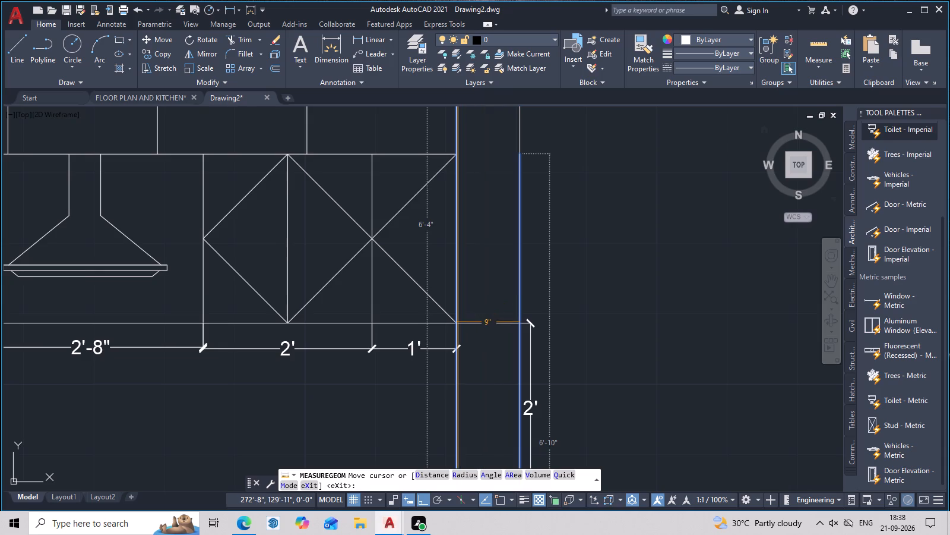
scroll(458, 323, up, 2)
key(Escape)
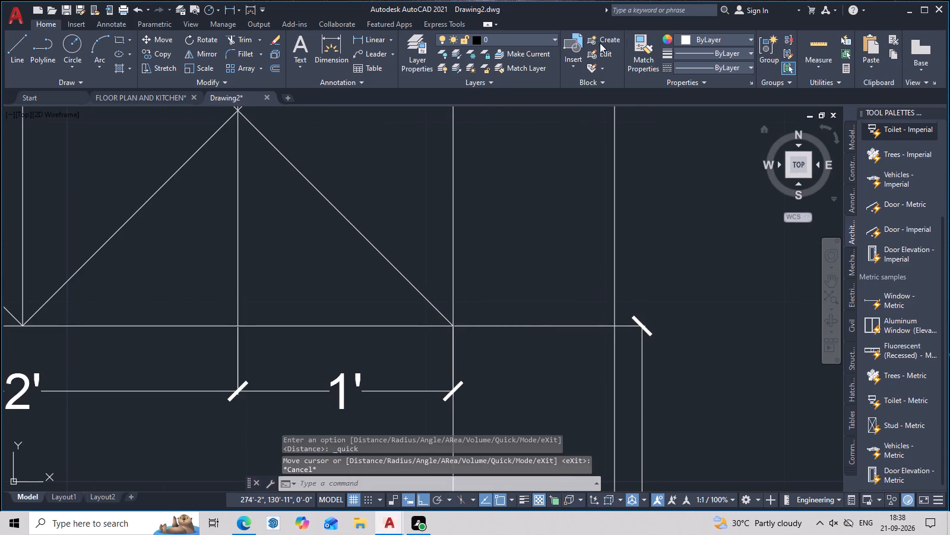
Dimension the upper cabinets' height at their right end, placing the dimension just outside the right wall above the countertop gap dimension.
click(366, 38)
middle_drag(488, 285, 503, 369)
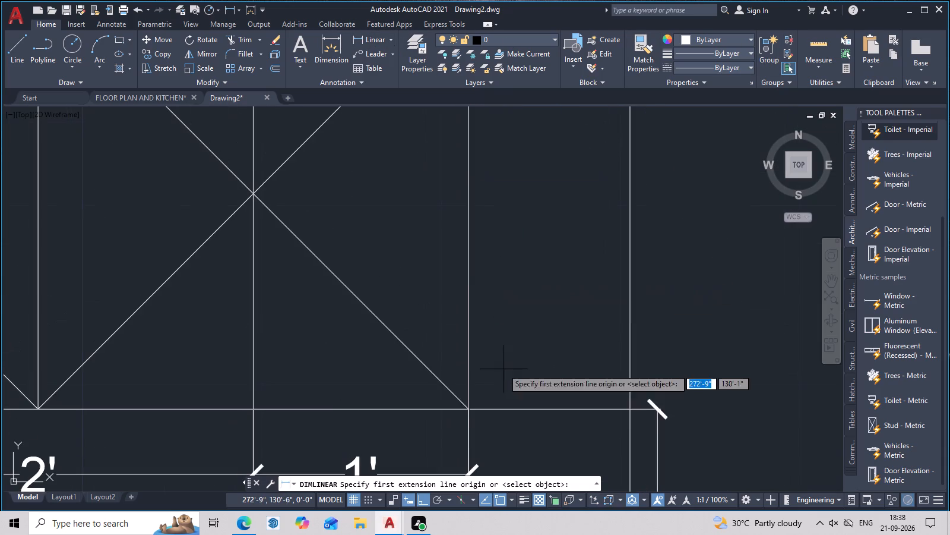
scroll(473, 402, down, 3)
click(470, 404)
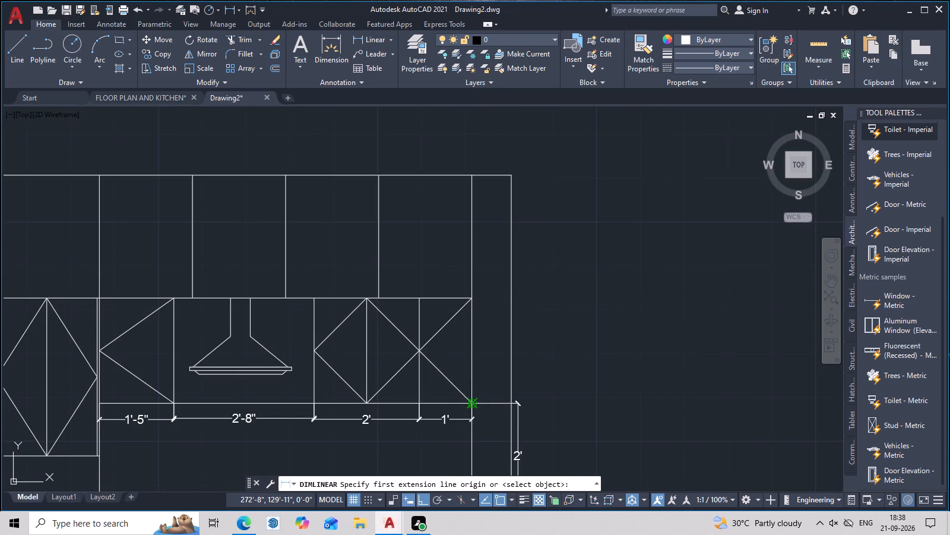
click(473, 299)
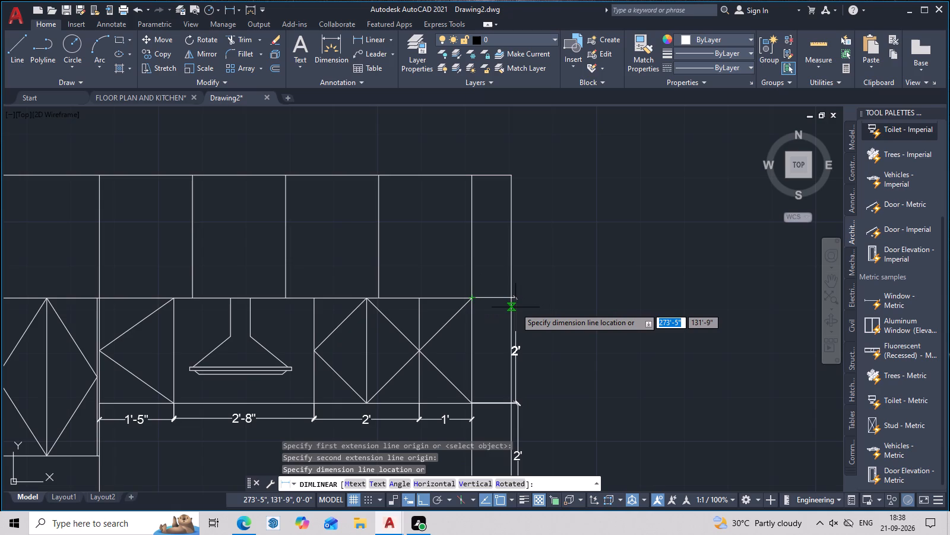
click(519, 307)
Dimension the height of the top compartments above the upper cabinets, placing the dimension just outside the right wall.
middle_drag(554, 326, 581, 341)
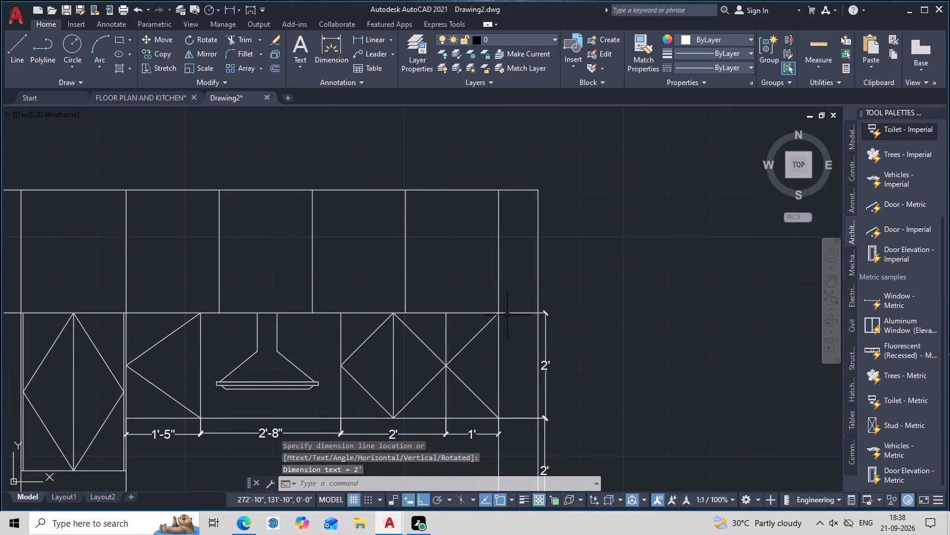
key(space)
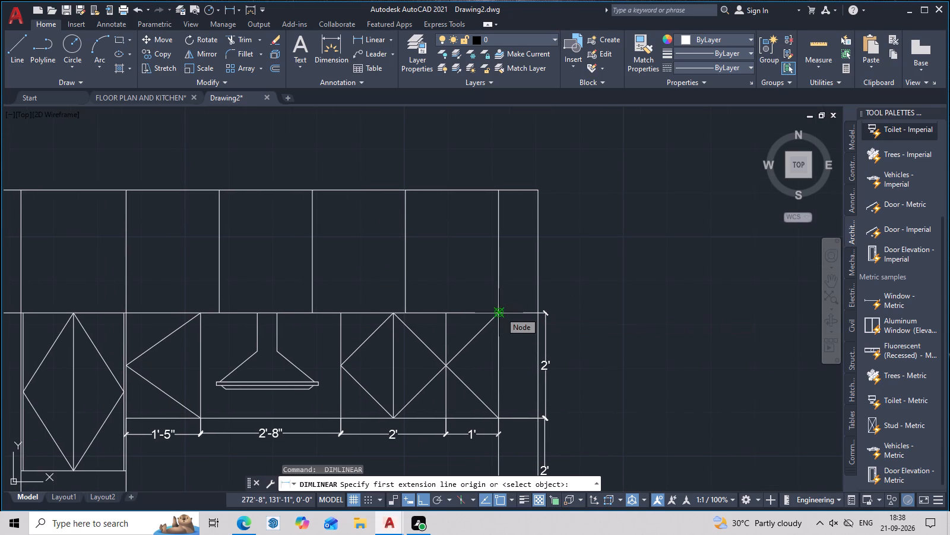
click(501, 312)
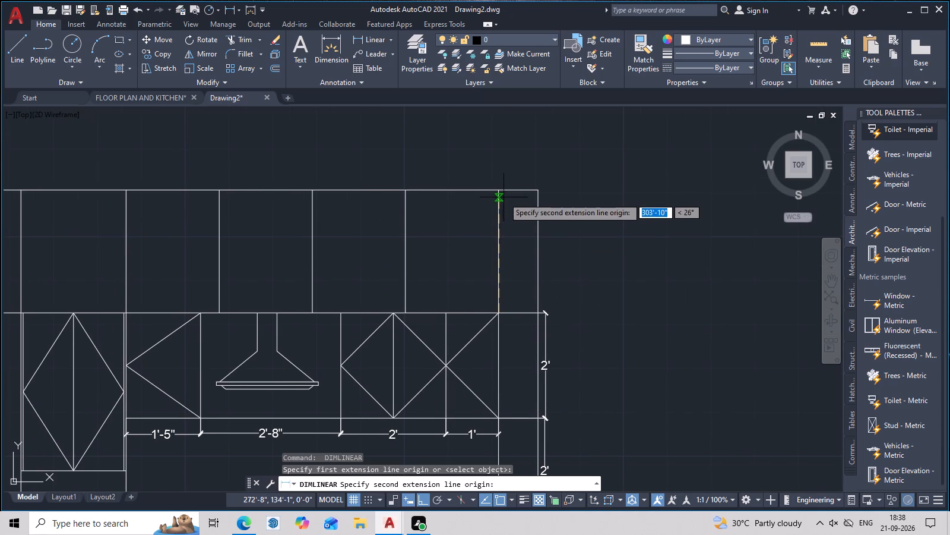
click(498, 189)
click(553, 204)
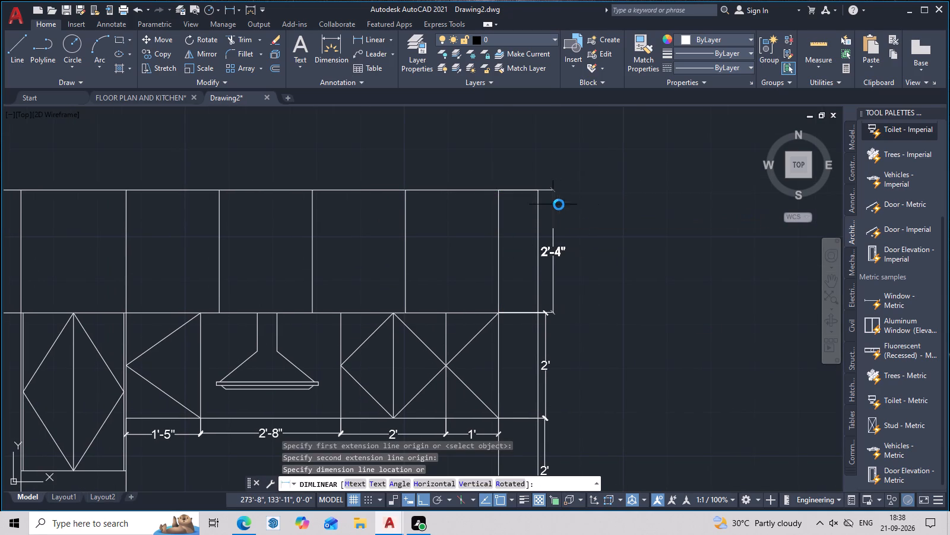
middle_drag(616, 286, 646, 205)
scroll(653, 210, down, 2)
middle_drag(669, 273, 654, 296)
scroll(623, 275, up, 2)
middle_drag(615, 258, 600, 332)
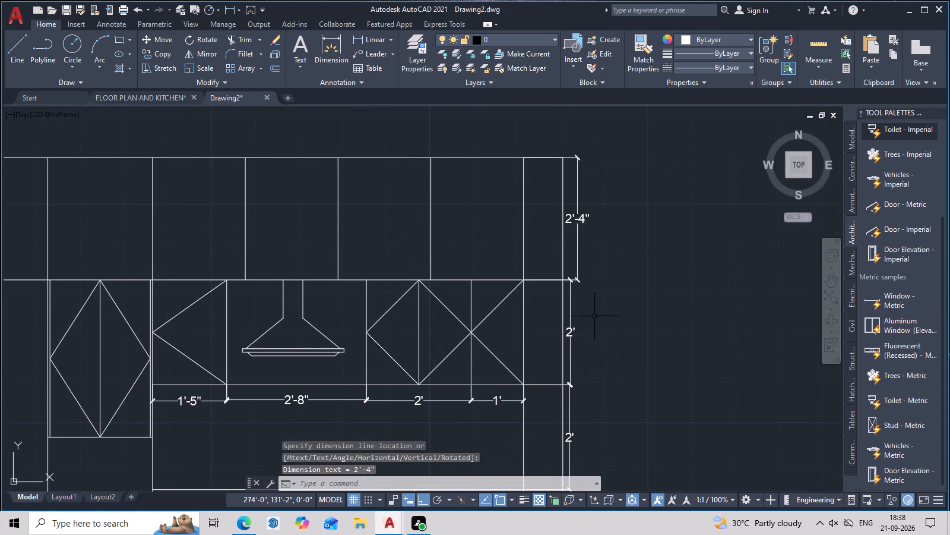
key(Escape)
Replace the text of the top compartments' height dimension with R.
click(578, 219)
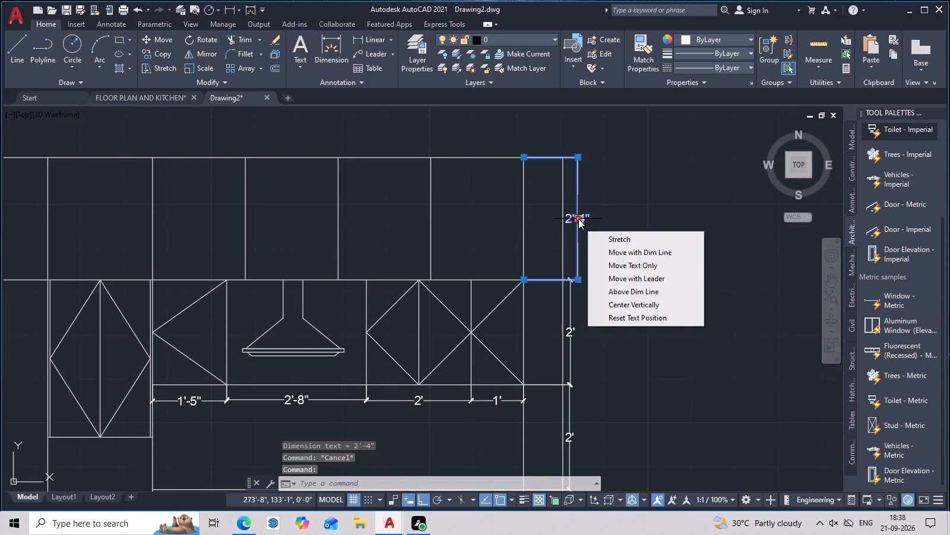
double_click(578, 219)
scroll(579, 218, up, 3)
double_click(592, 216)
triple_click(618, 230)
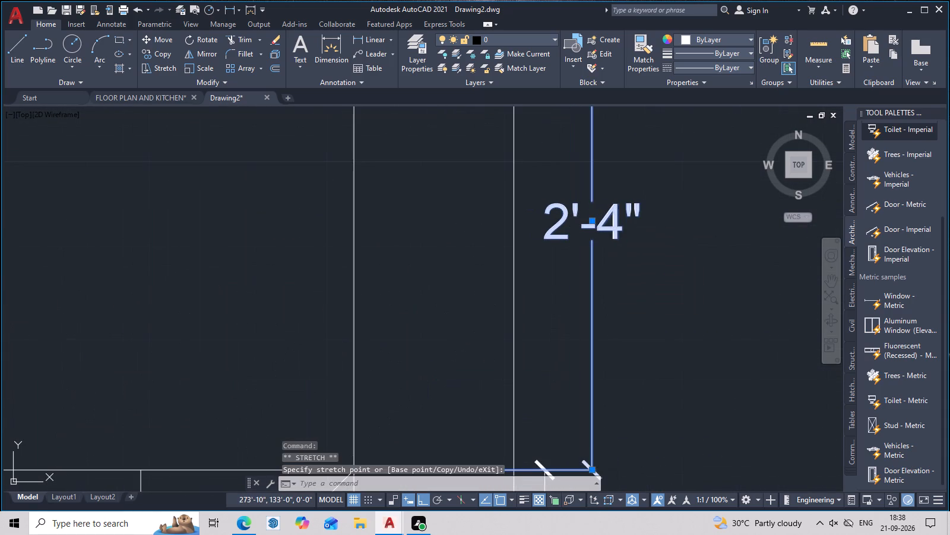
key(Delete)
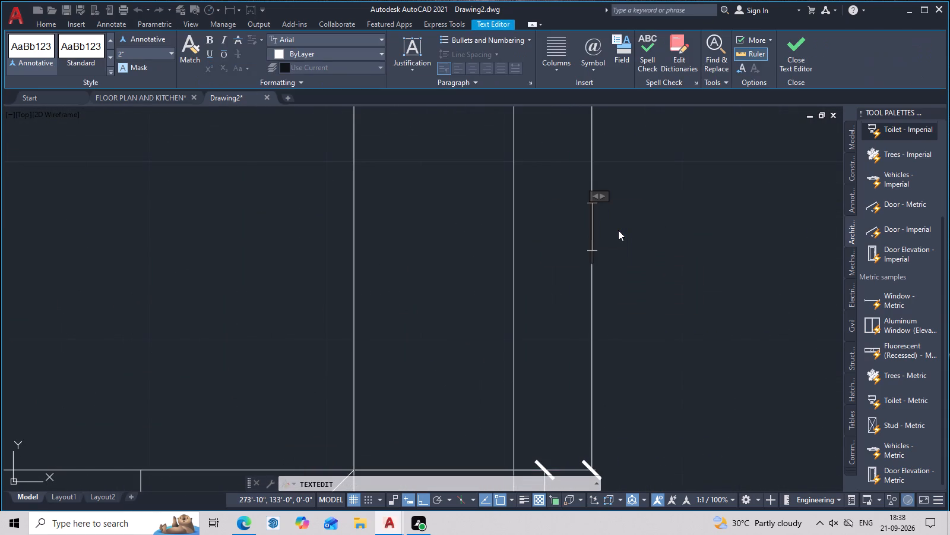
text(R)
key(space)
click(642, 252)
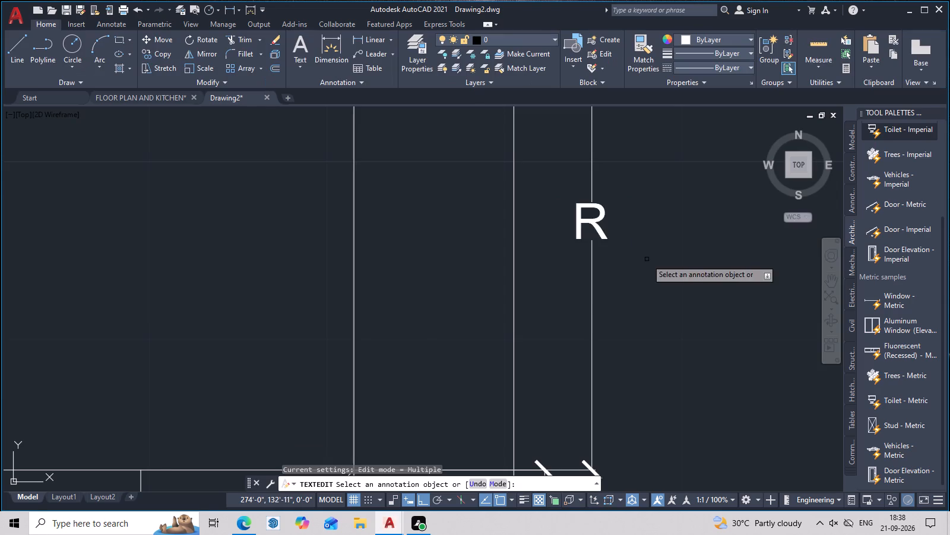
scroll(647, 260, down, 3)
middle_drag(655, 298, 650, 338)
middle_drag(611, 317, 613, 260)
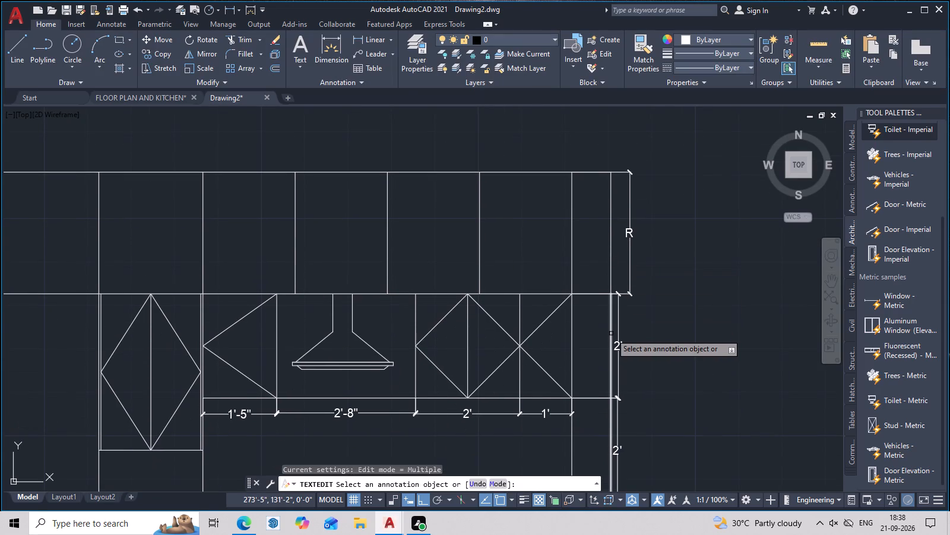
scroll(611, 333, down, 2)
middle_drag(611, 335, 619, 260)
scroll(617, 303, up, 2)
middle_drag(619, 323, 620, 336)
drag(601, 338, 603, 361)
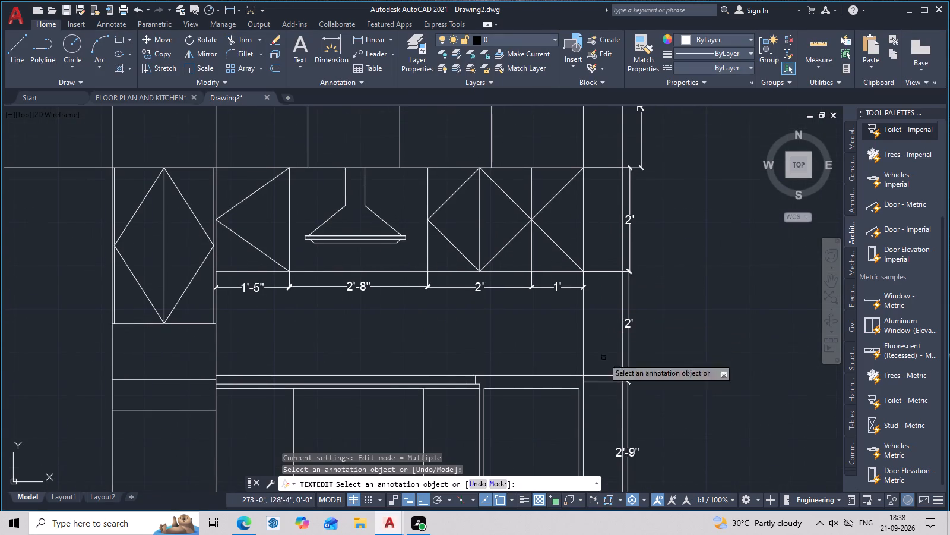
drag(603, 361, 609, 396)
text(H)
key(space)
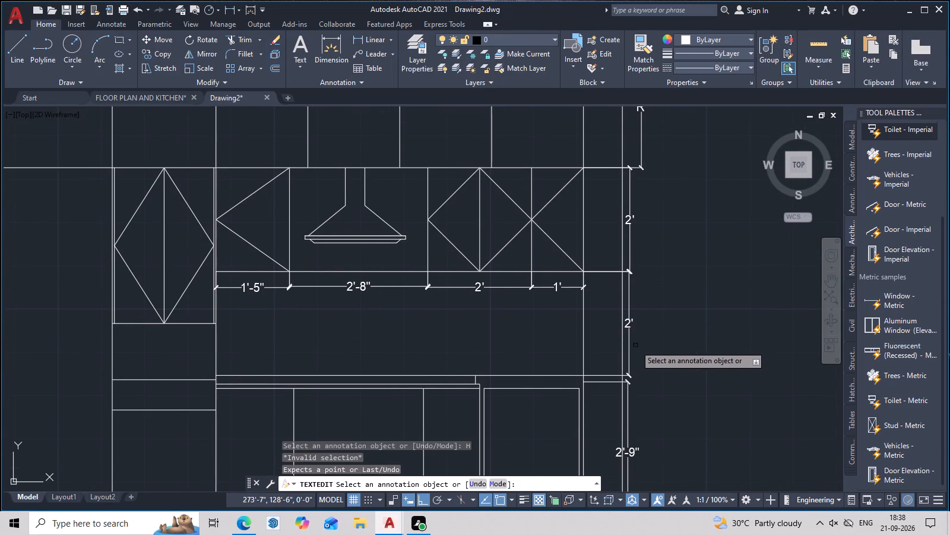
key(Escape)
Hatch the right wall and both the lower and upper parts of the left wall with diagonal lines.
text(H)
key(space)
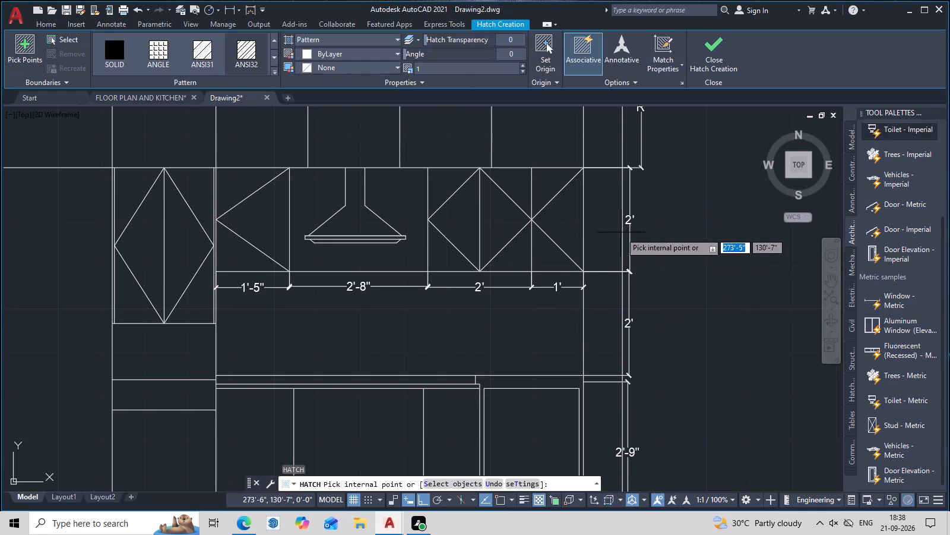
click(598, 225)
scroll(641, 266, down, 1)
middle_drag(650, 307, 715, 267)
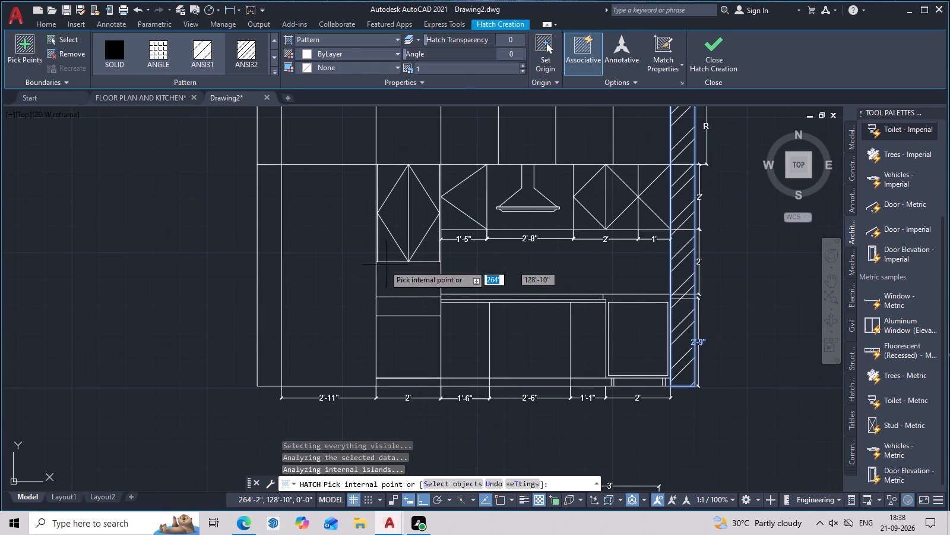
click(273, 275)
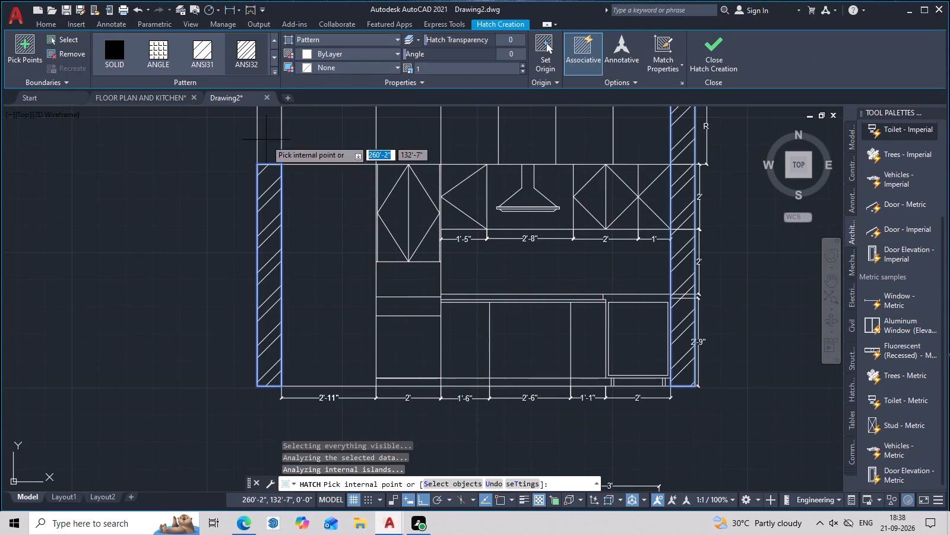
click(265, 139)
scroll(356, 203, down, 2)
middle_drag(395, 255, 407, 288)
key(Escape)
Trim away the part of the horizontal cabinet-top line that crosses the hatched left wall.
scroll(373, 237, up, 1)
middle_drag(476, 287, 586, 312)
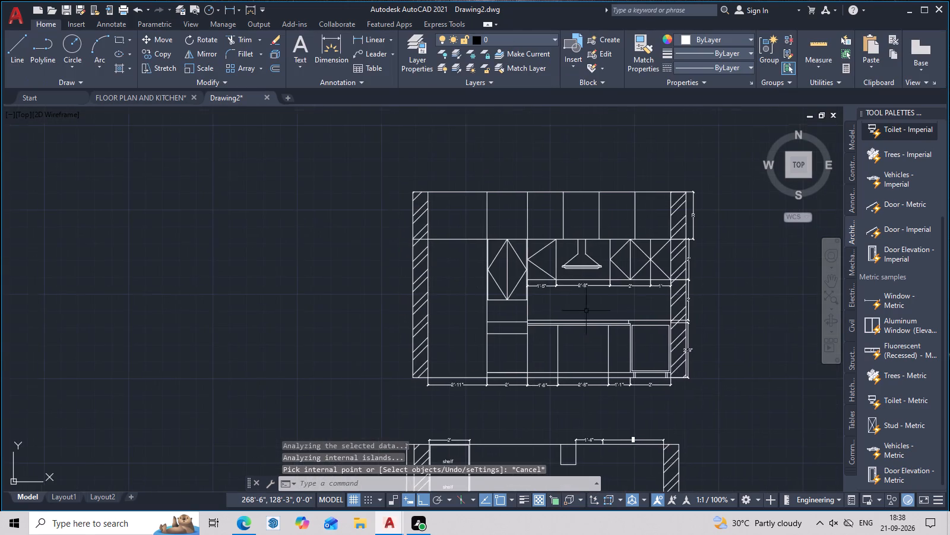
scroll(422, 235, up, 2)
text(TR)
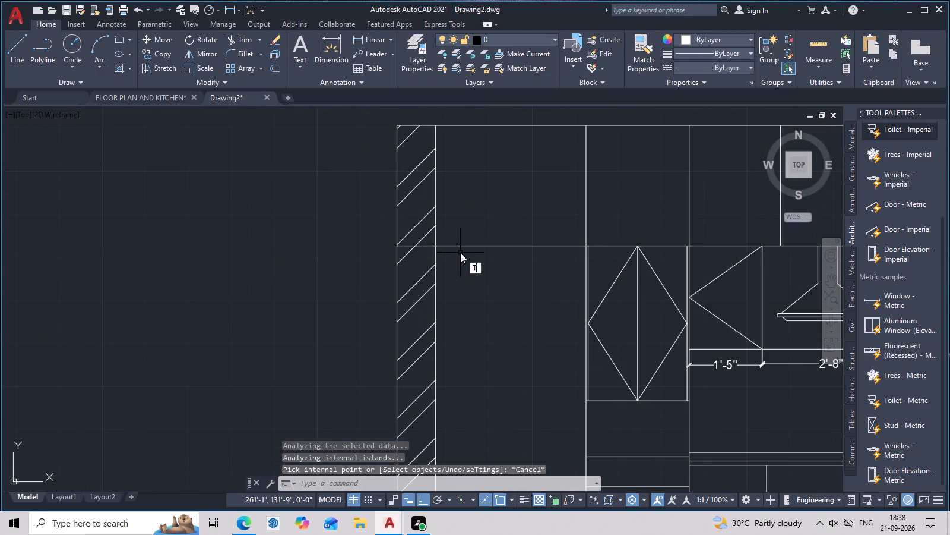
key(space)
click(431, 244)
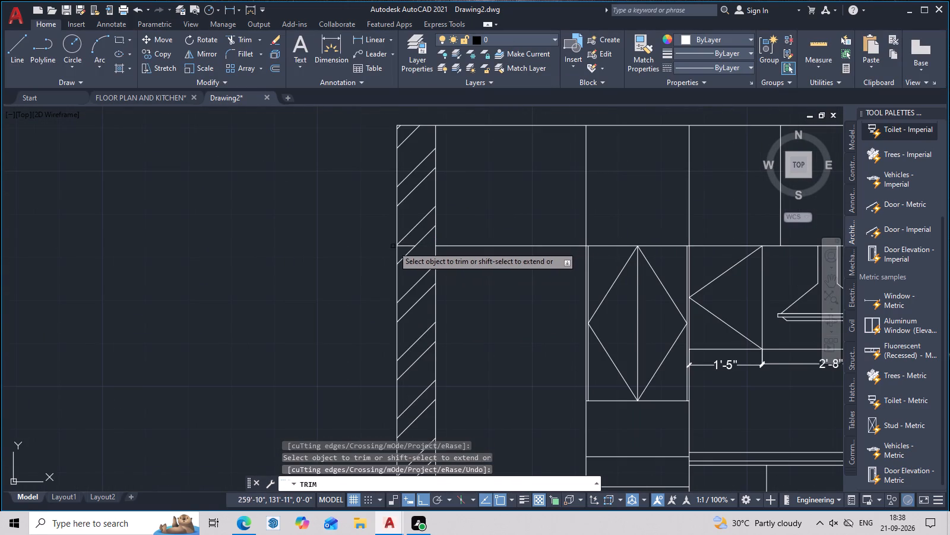
click(404, 246)
scroll(442, 252, down, 2)
middle_drag(470, 284, 430, 307)
key(Escape)
Examine the kitchen elevation's cabinets, hatched walls and dimensions.
middle_drag(584, 319, 584, 265)
middle_drag(722, 307, 688, 338)
scroll(662, 319, up, 2)
middle_drag(661, 311, 707, 306)
scroll(686, 305, down, 1)
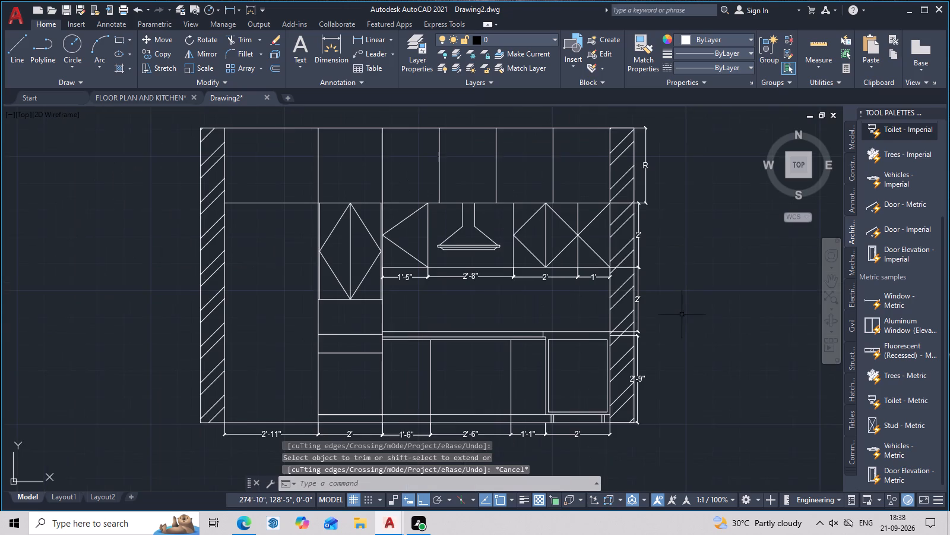
middle_drag(683, 325, 688, 340)
middle_drag(673, 359, 673, 320)
middle_drag(648, 344, 653, 325)
middle_drag(604, 383, 607, 383)
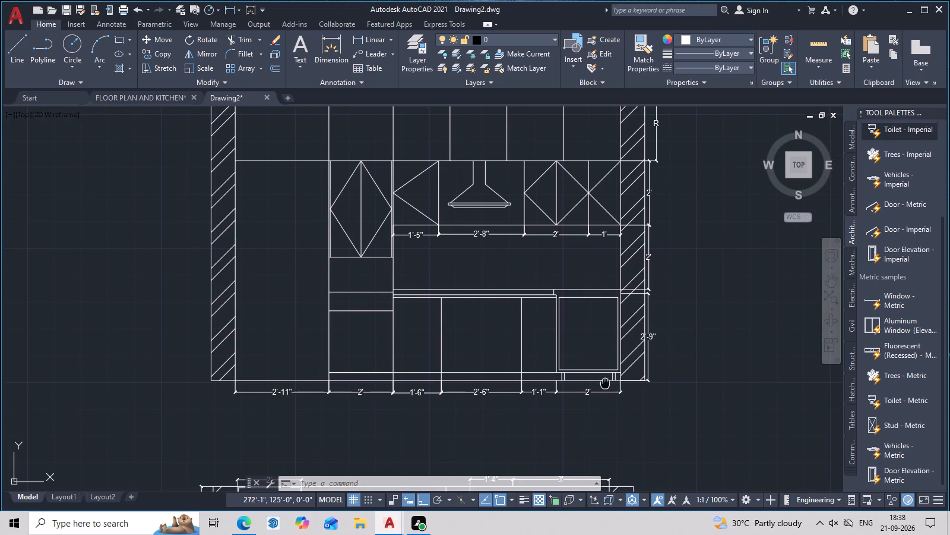
middle_drag(607, 383, 723, 381)
middle_drag(720, 374, 726, 396)
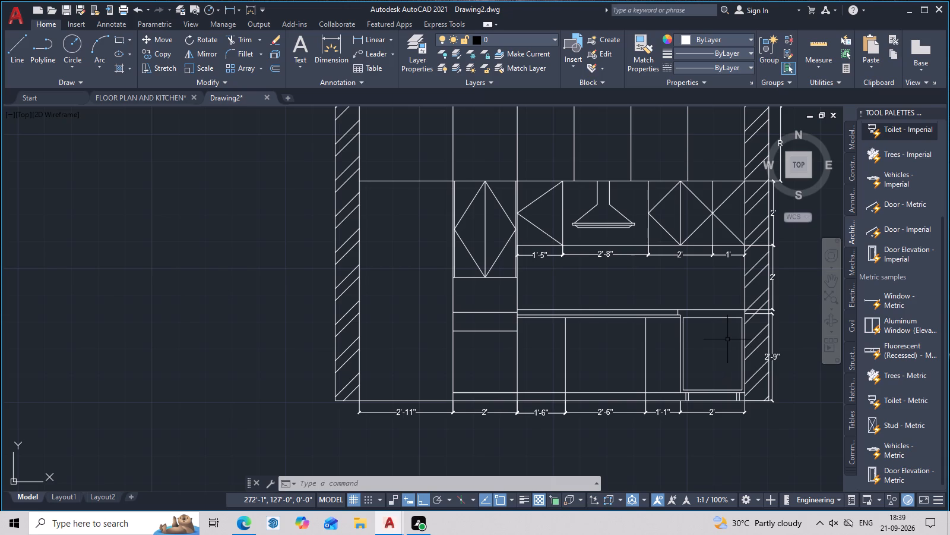
middle_drag(686, 325, 698, 419)
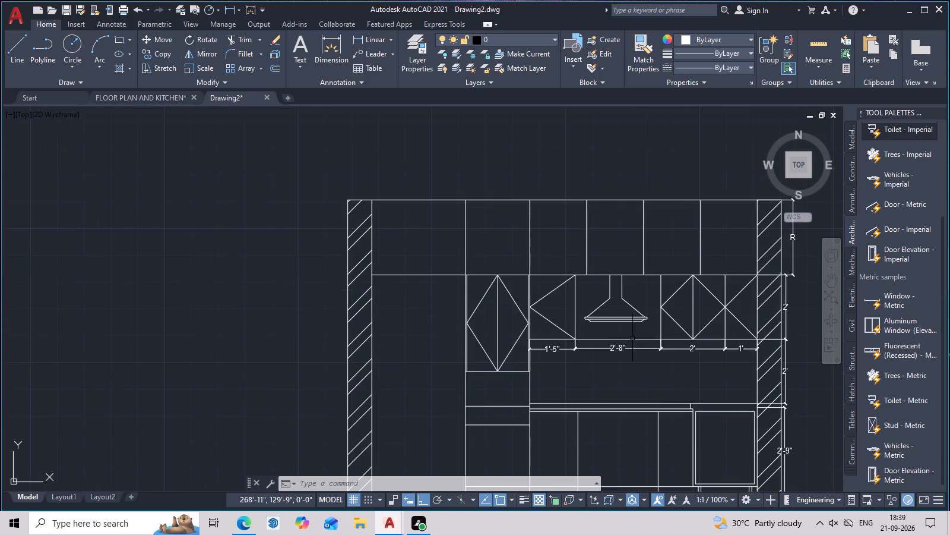
middle_drag(597, 297, 579, 350)
Dimension the combined width of the four top compartments beside the right wall, placing the dimension above the elevation's top line.
click(369, 40)
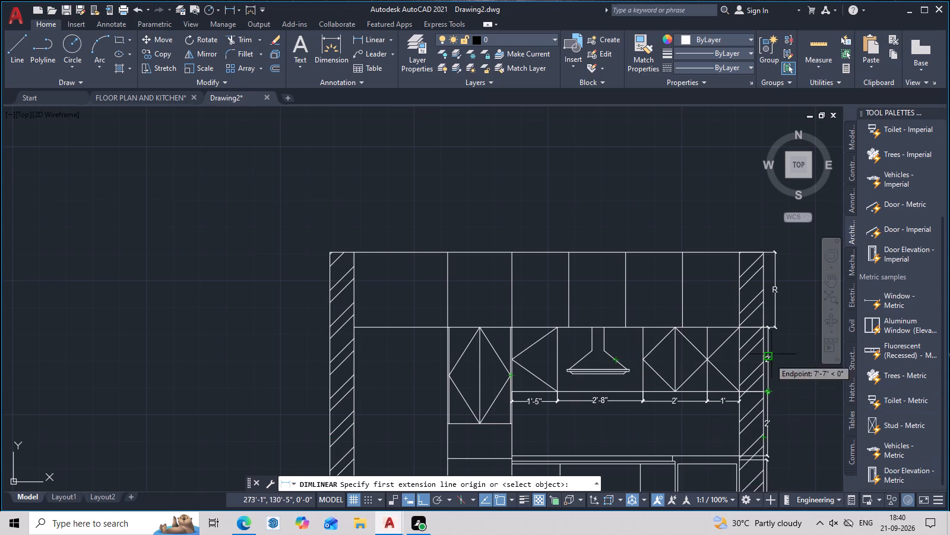
scroll(877, 253, up, 2)
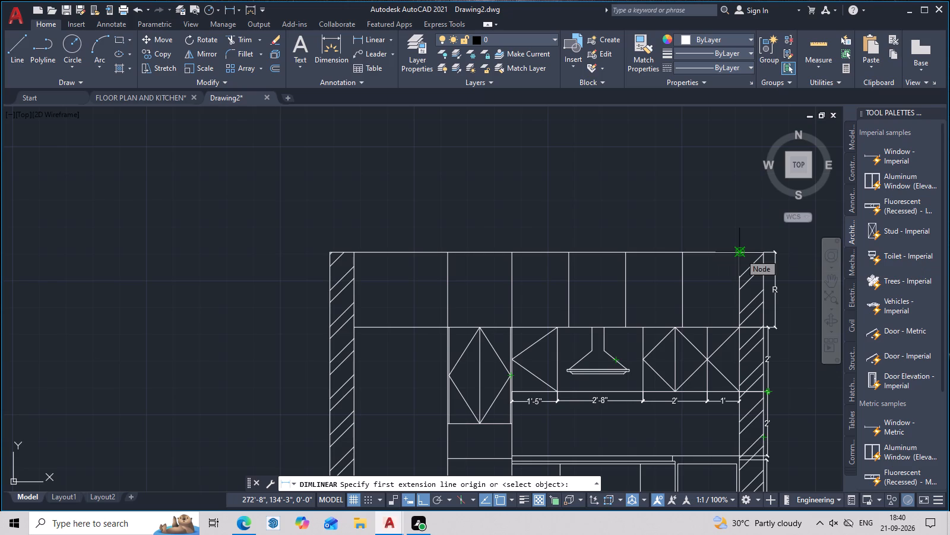
click(740, 254)
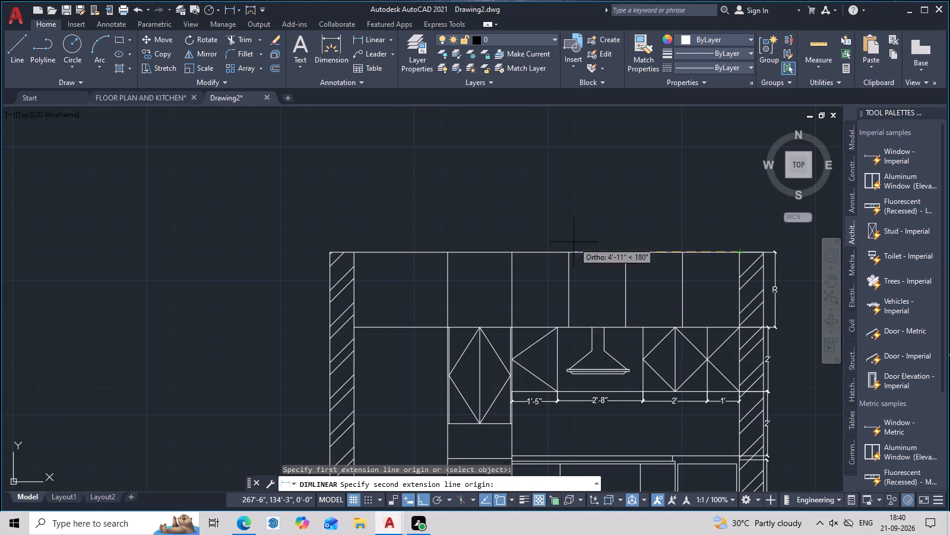
click(509, 254)
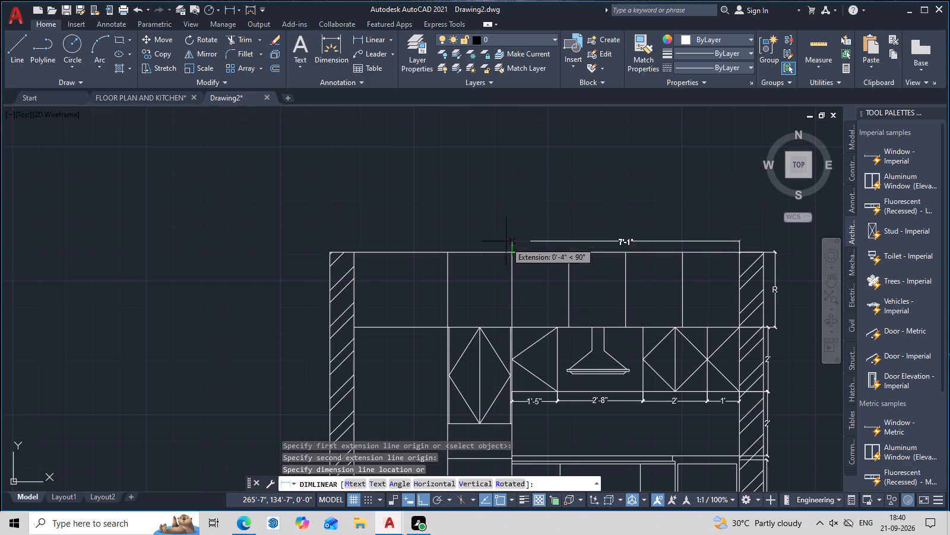
click(505, 236)
Replace the text of the overall dimension above the four top compartments with "4 eq parts".
scroll(609, 235, up, 2)
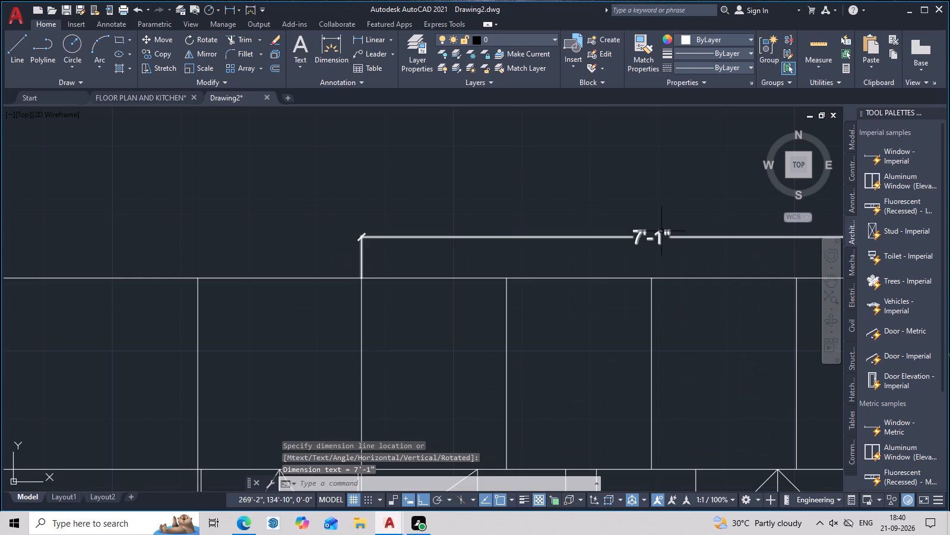
double_click(661, 231)
key(Delete)
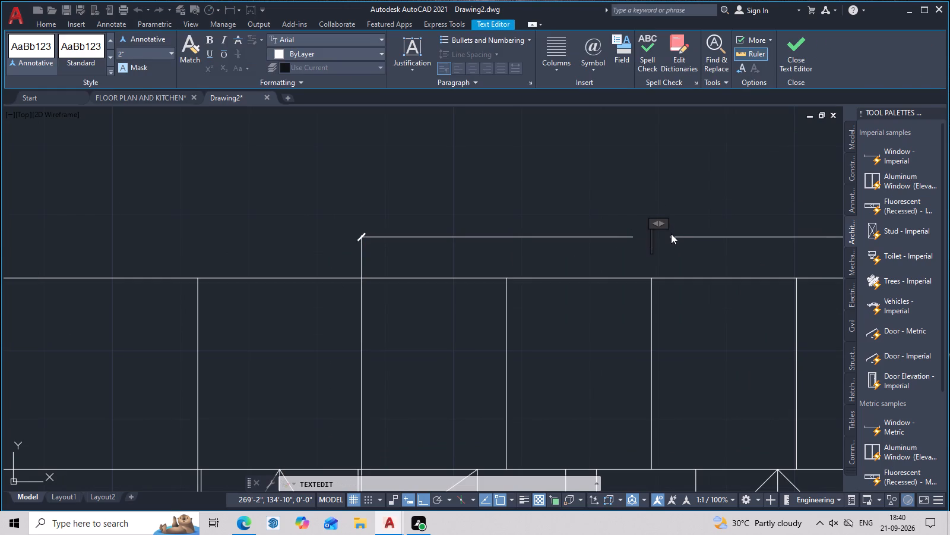
key(4)
key(space)
key(p)
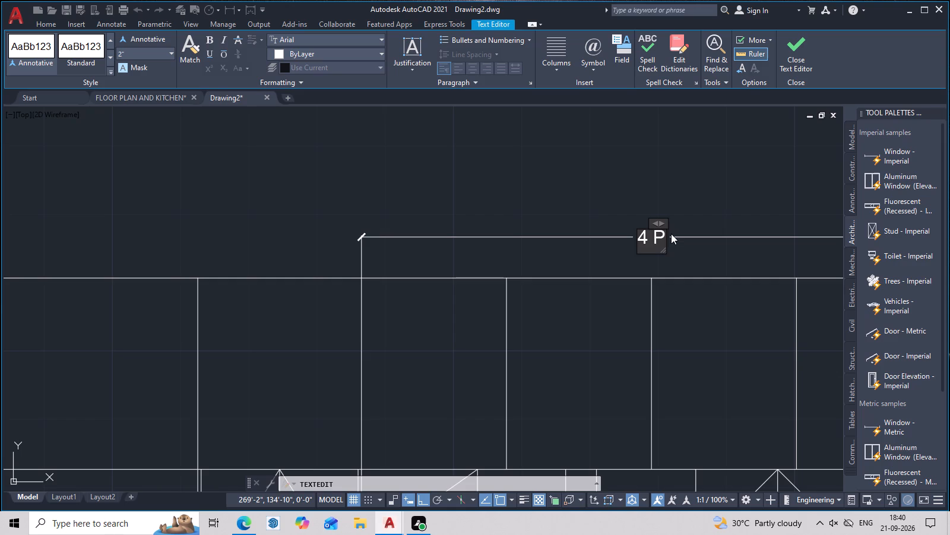
key(BackSpace)
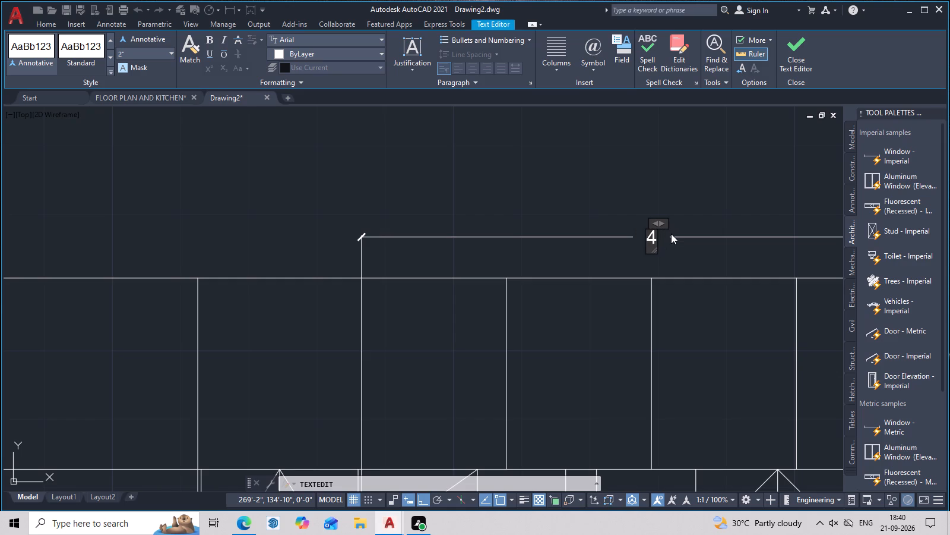
text(er)
key(BackSpace)
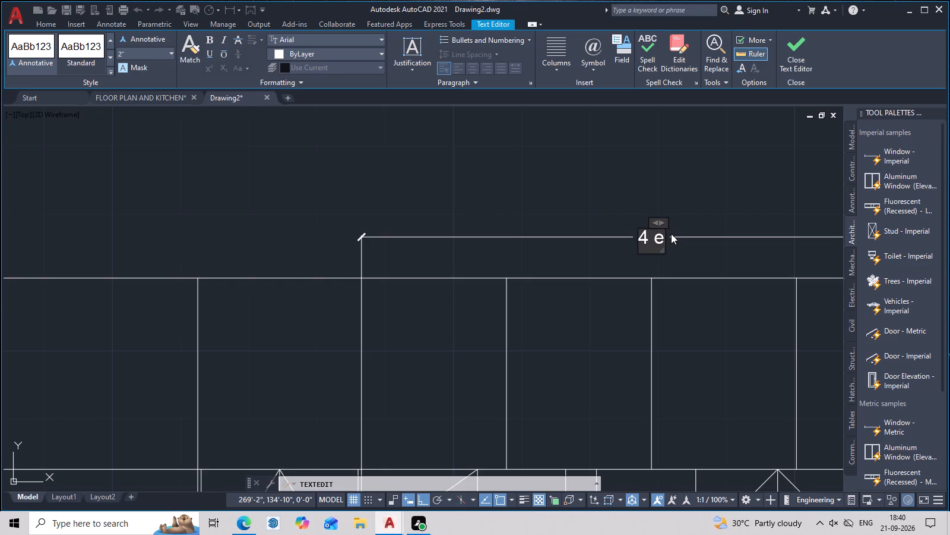
text(q)
key(space)
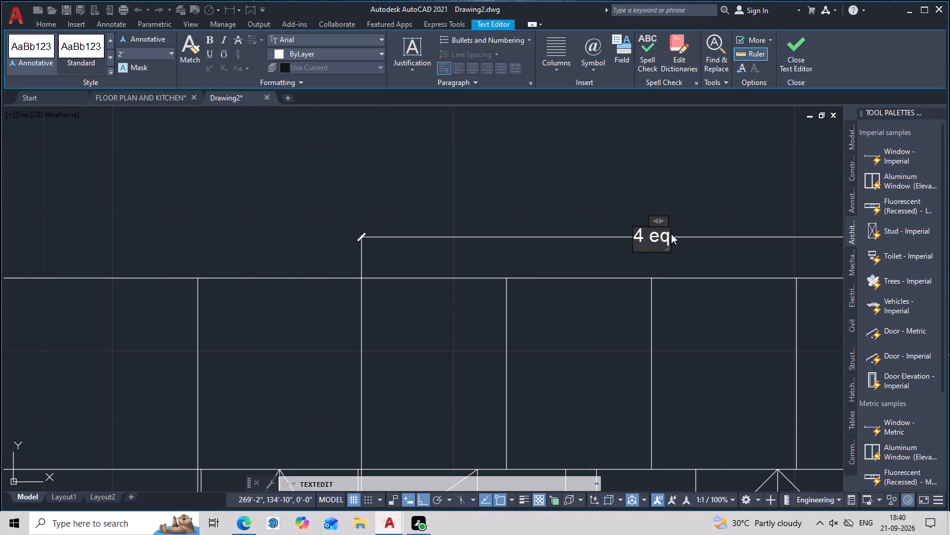
text(part)
key(s)
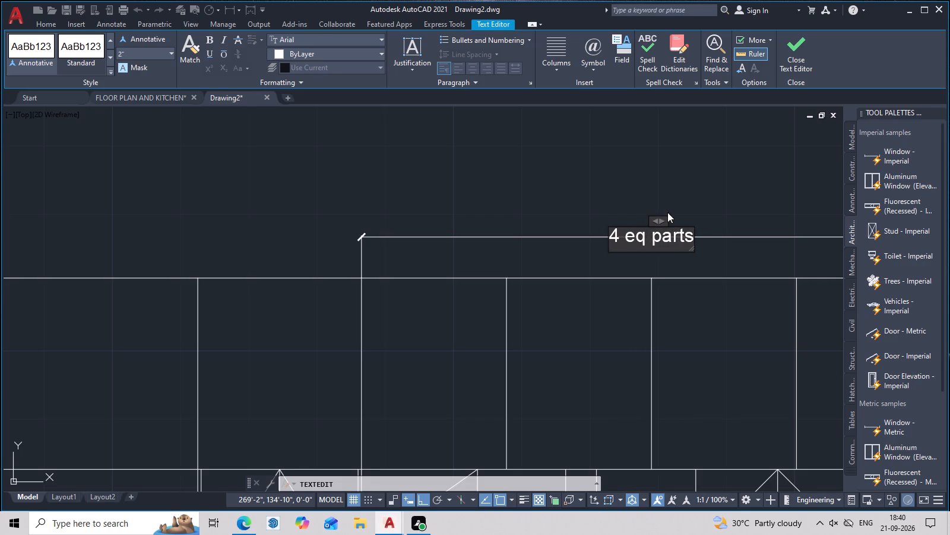
click(676, 197)
scroll(678, 233, down, 2)
middle_drag(679, 285, 664, 348)
middle_drag(648, 350, 671, 344)
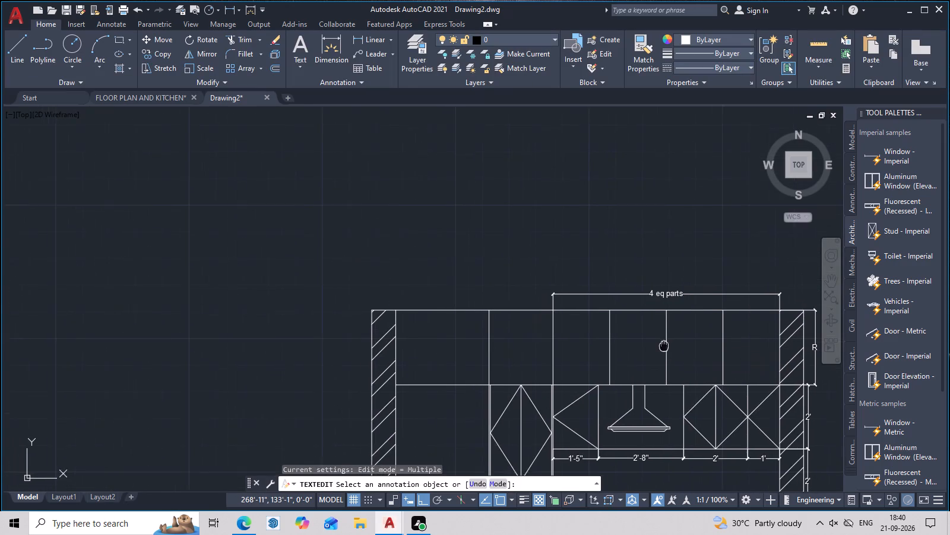
middle_drag(671, 344, 679, 342)
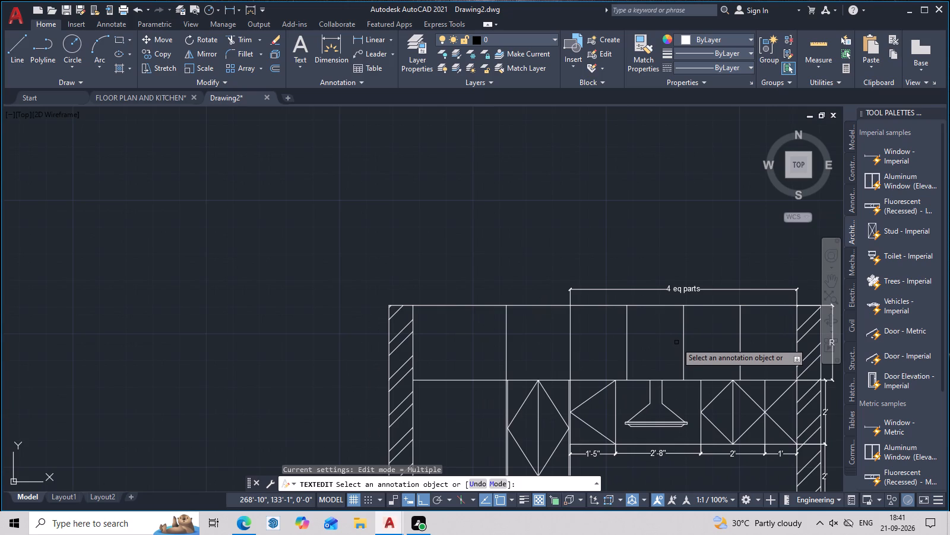
middle_drag(672, 322, 712, 358)
key(Escape)
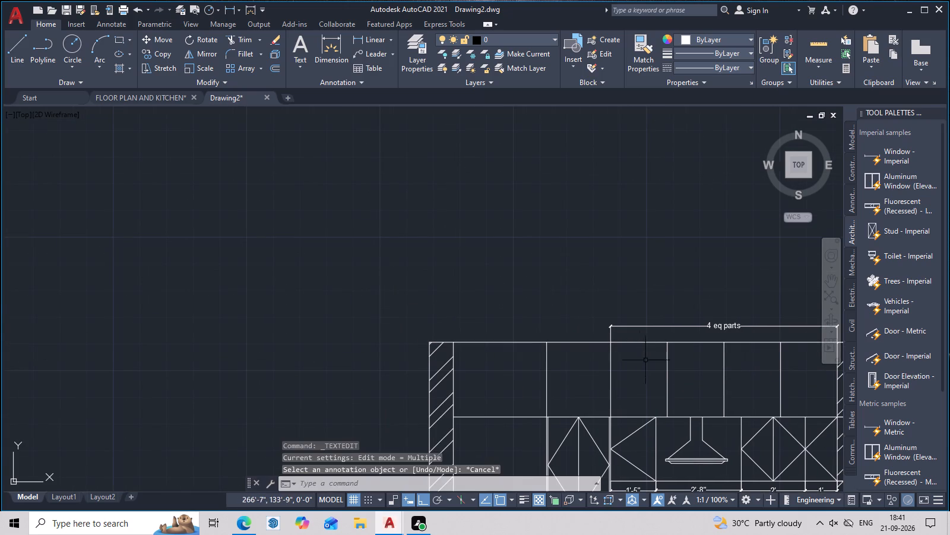
Dimension the width of the top compartment immediately left of the four equal ones, aligned with the existing dimension line above the elevation.
text(dli)
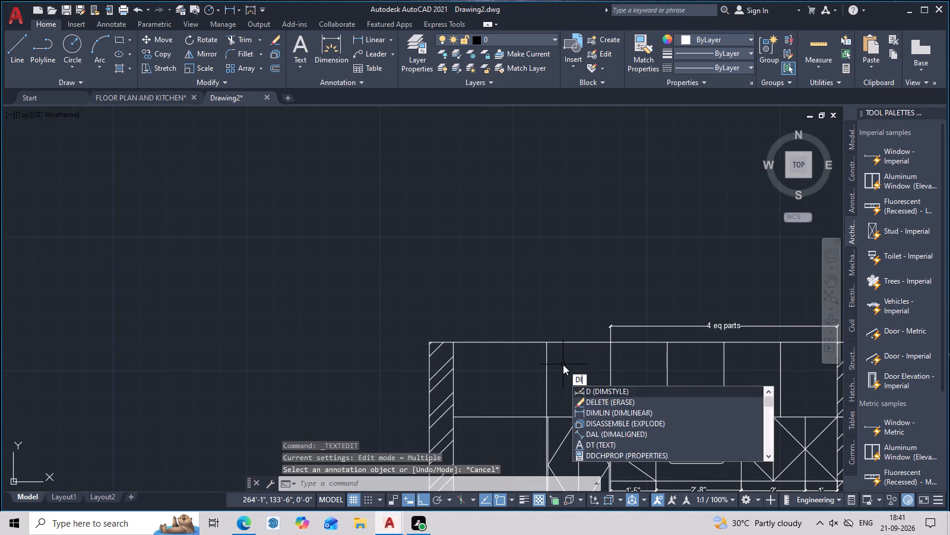
key(space)
scroll(650, 329, up, 2)
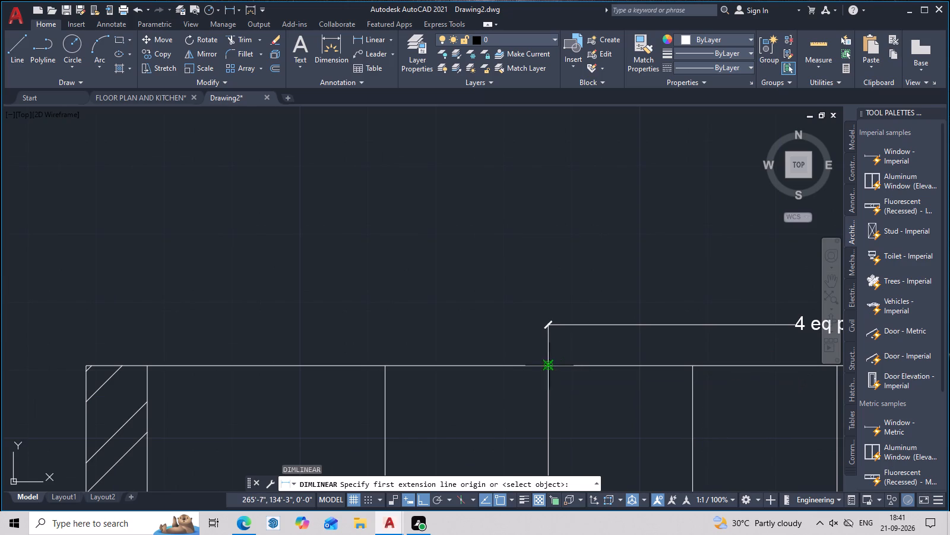
click(549, 366)
click(383, 368)
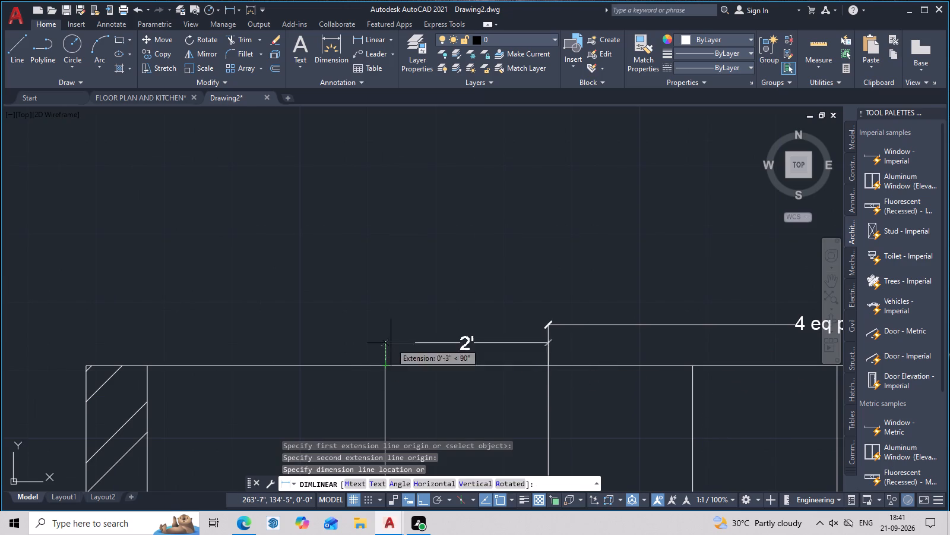
click(394, 326)
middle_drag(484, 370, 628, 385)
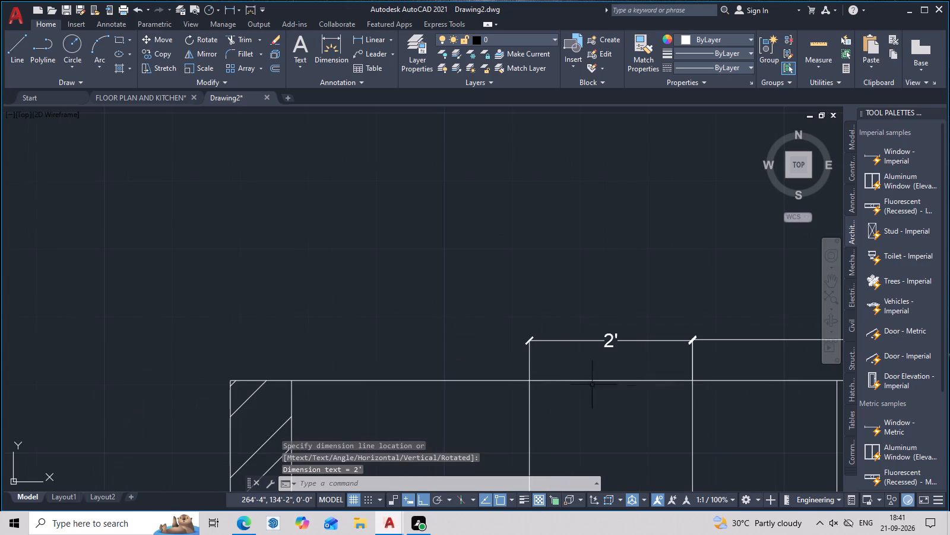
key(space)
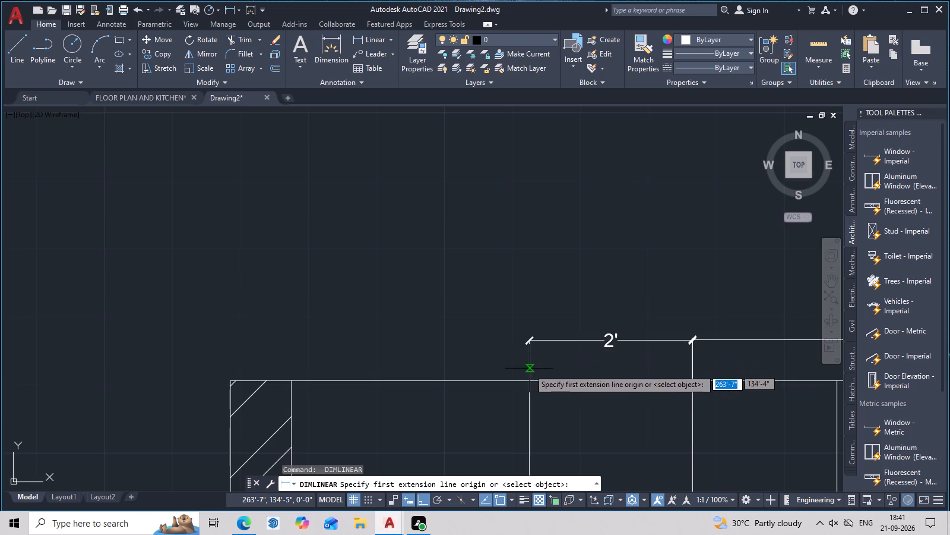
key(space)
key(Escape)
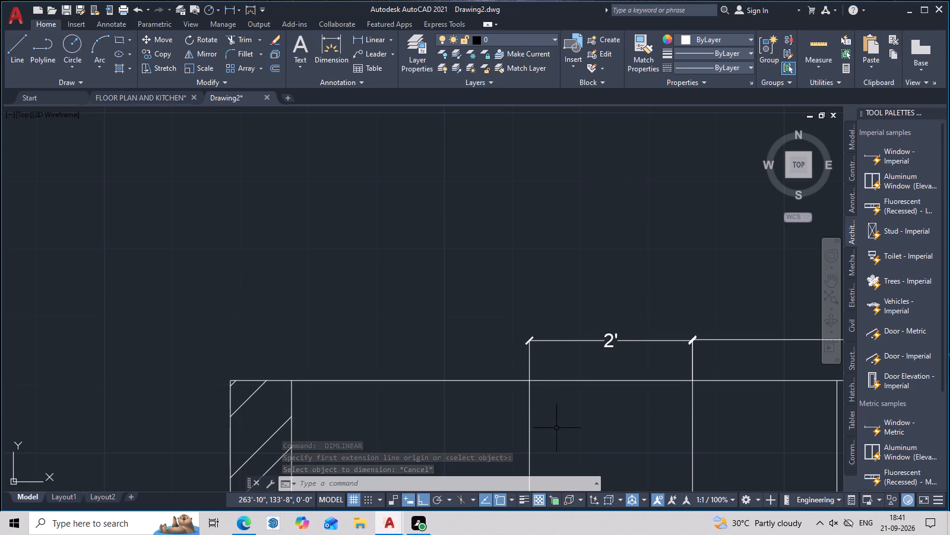
Dimension the top compartment width from the left wall's inner face to the start of the 2' compartment, in line with the dimensions above.
text(dli)
key(space)
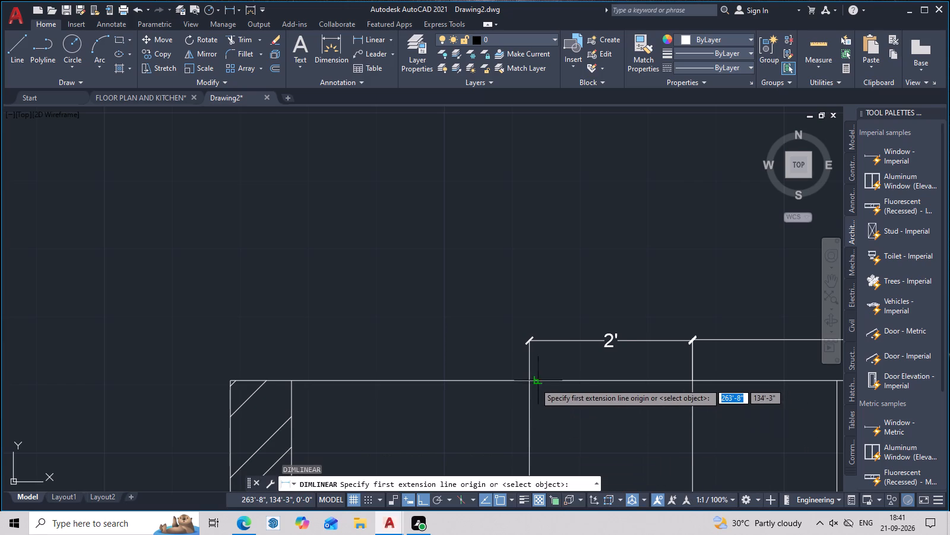
click(529, 383)
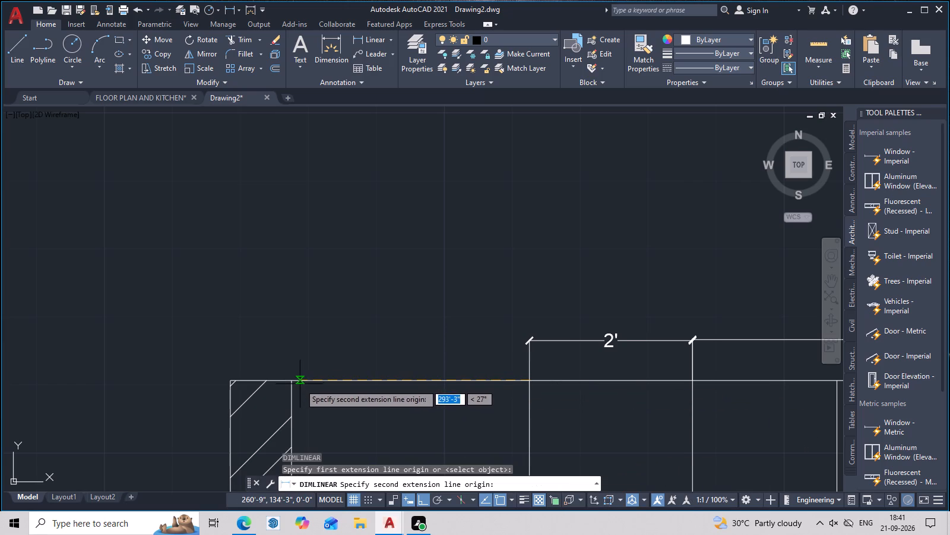
click(290, 382)
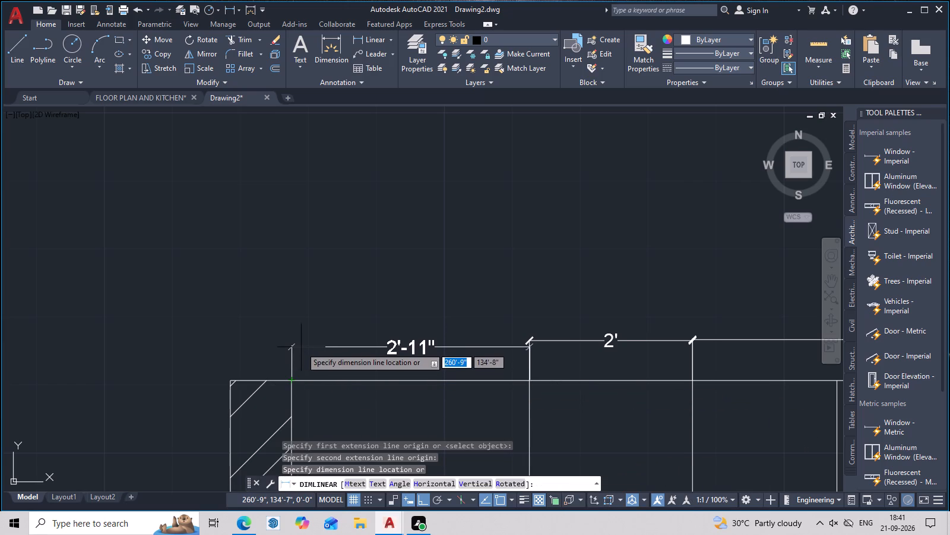
click(302, 341)
Replace the text of the top dimension beside the left wall with "2 eq parts".
middle_drag(421, 377, 529, 404)
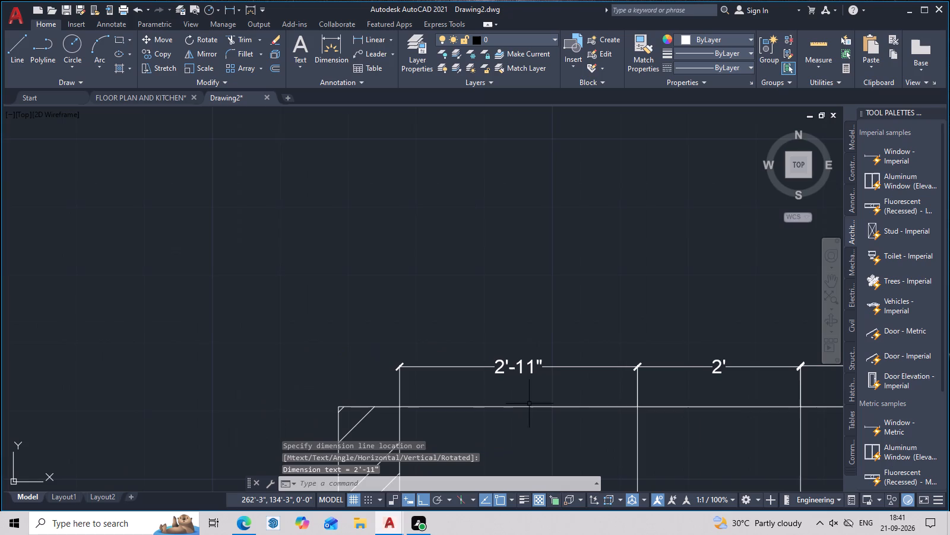
triple_click(536, 367)
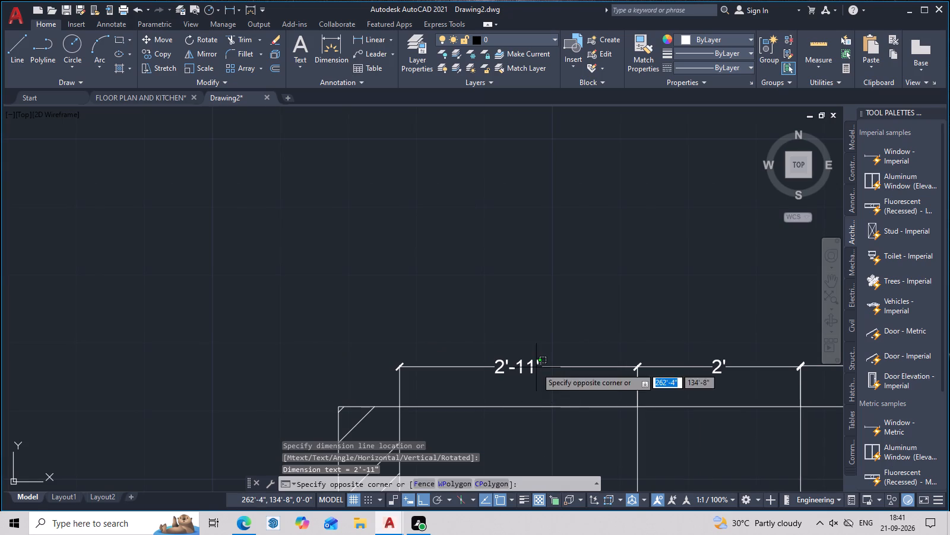
double_click(531, 367)
scroll(531, 367, up, 3)
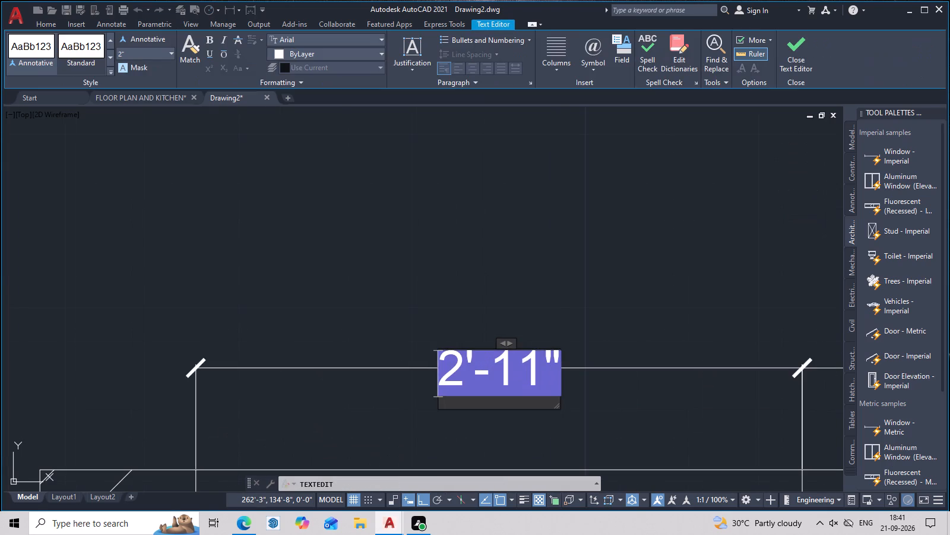
key(Delete)
text(2)
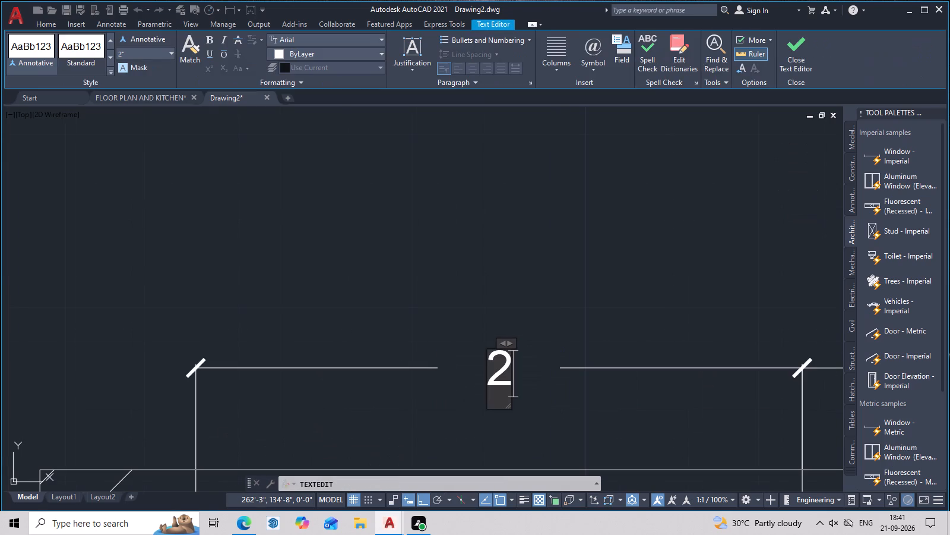
key(space)
key(e)
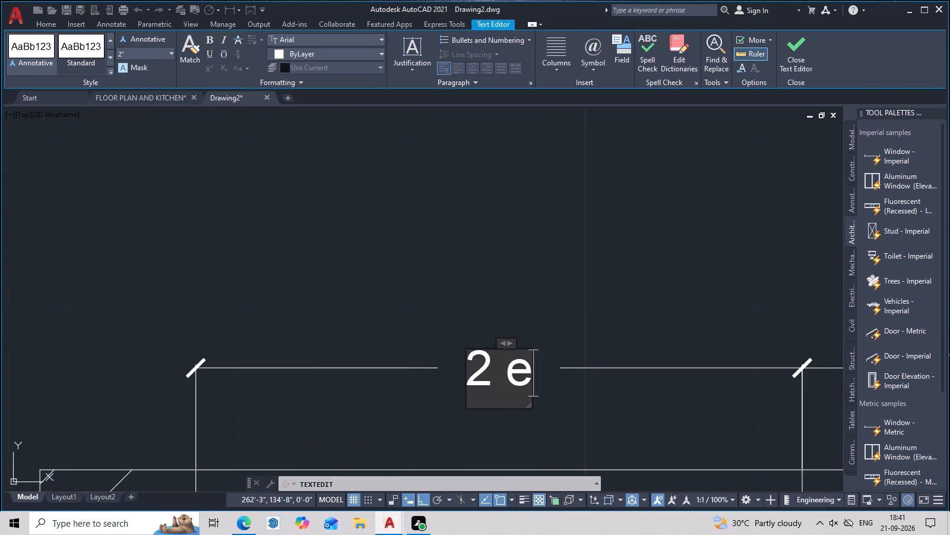
text(q)
key(space)
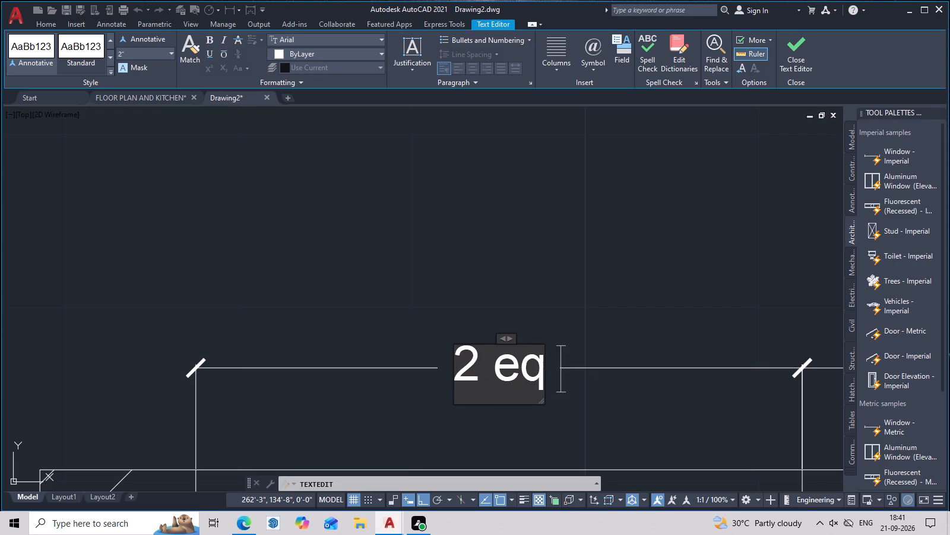
key(p)
text(ar)
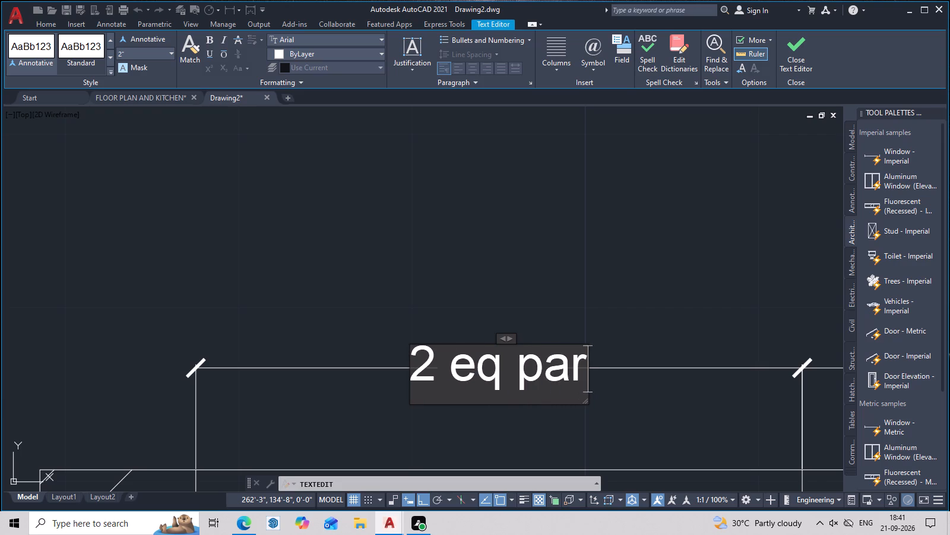
key(t)
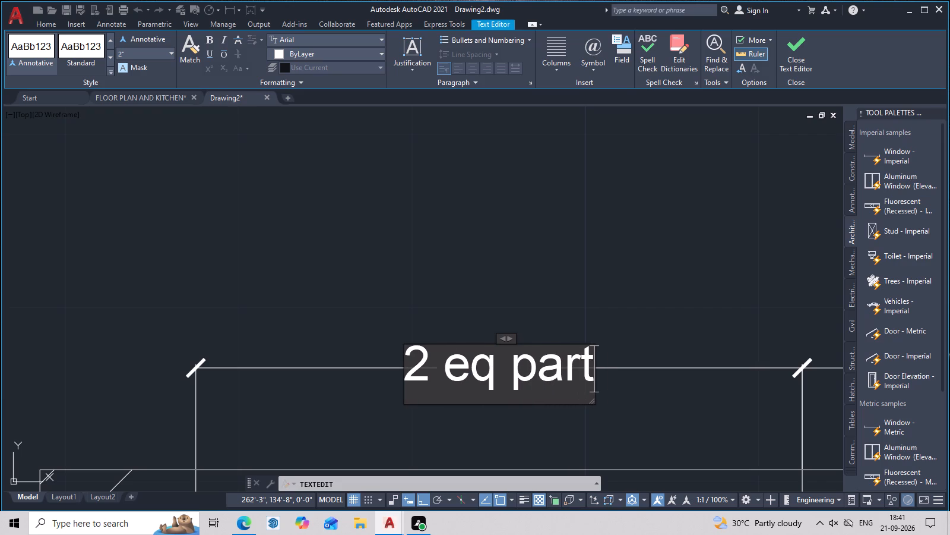
key(s)
click(628, 301)
Examine the dimensioned kitchen elevation and the labels on the annotated elevation below it.
scroll(620, 304, down, 3)
middle_drag(625, 323, 616, 363)
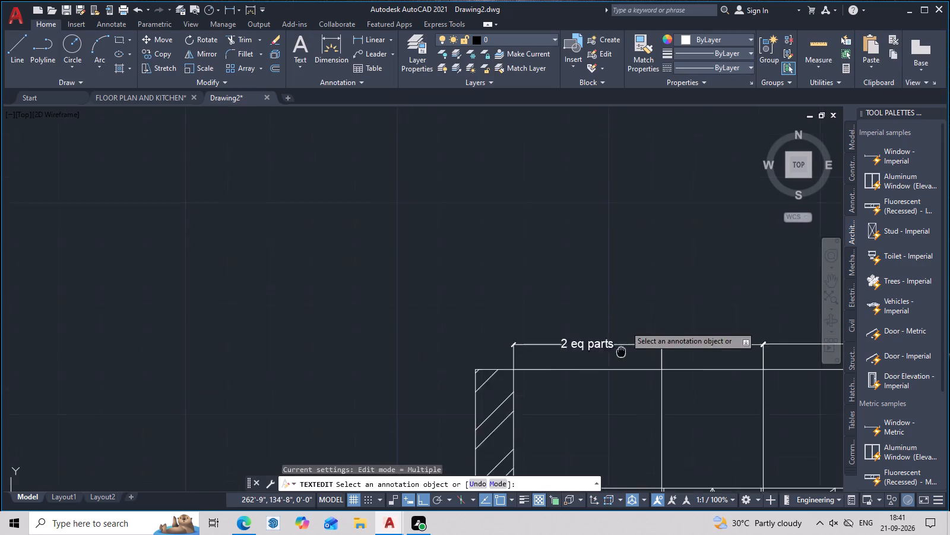
middle_drag(616, 363, 526, 403)
middle_drag(498, 328, 495, 275)
middle_drag(586, 343, 459, 250)
scroll(466, 244, down, 2)
middle_drag(522, 300, 515, 285)
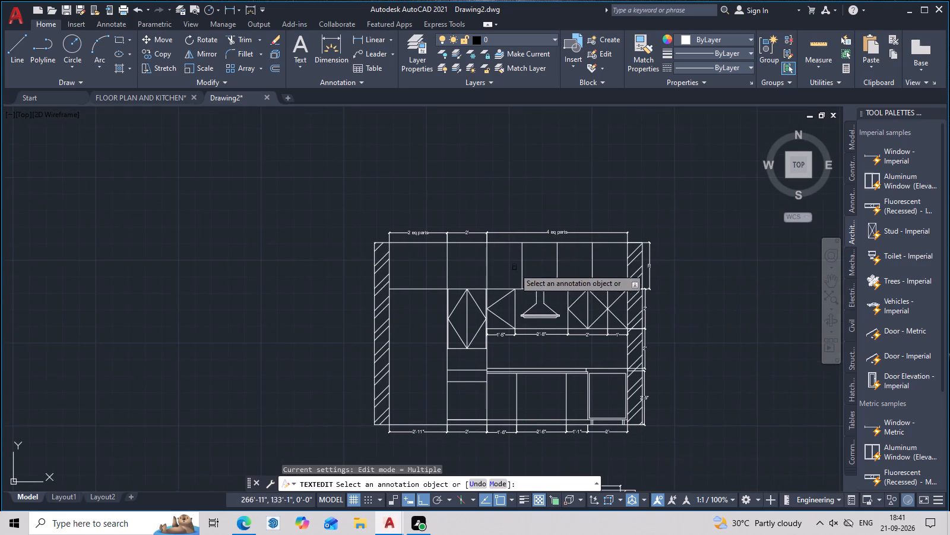
scroll(521, 309, up, 2)
middle_drag(525, 313, 530, 277)
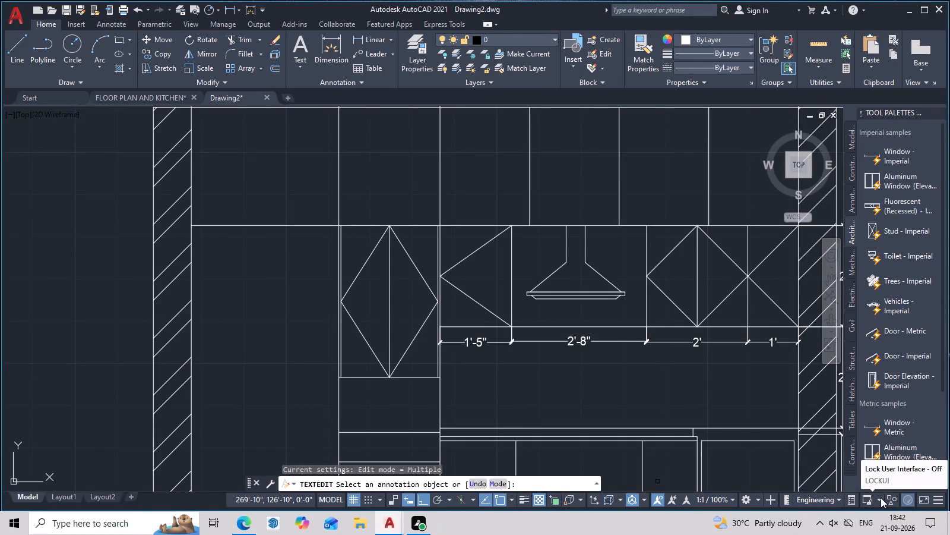
key(Escape)
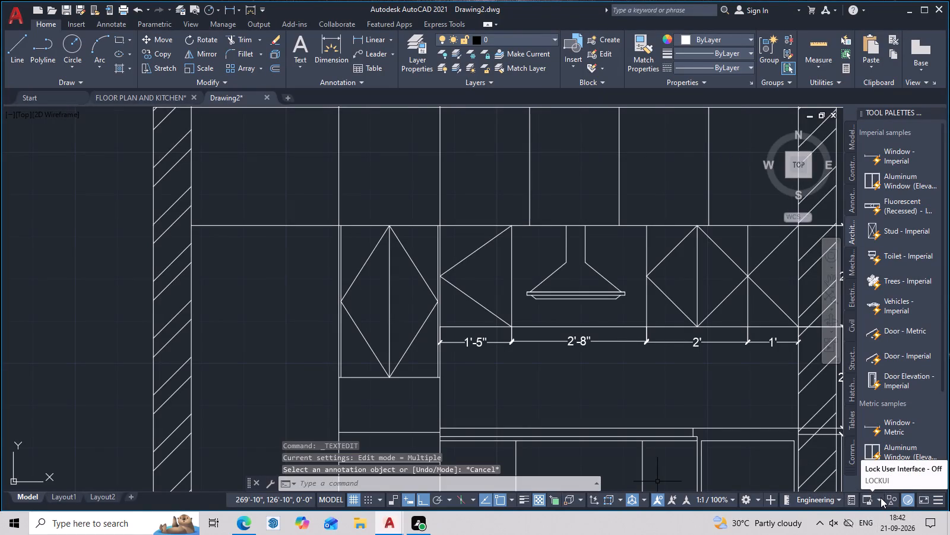
scroll(876, 492, down, 3)
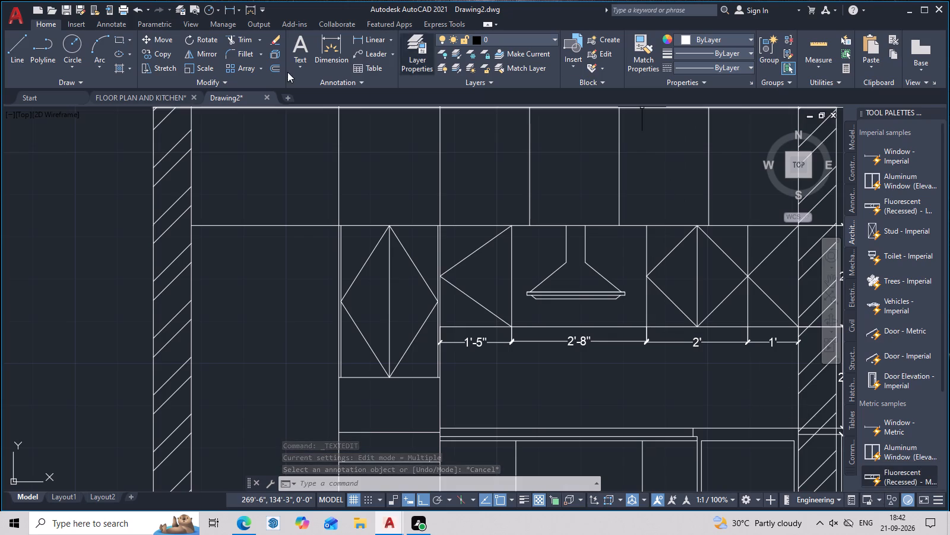
scroll(315, 260, down, 3)
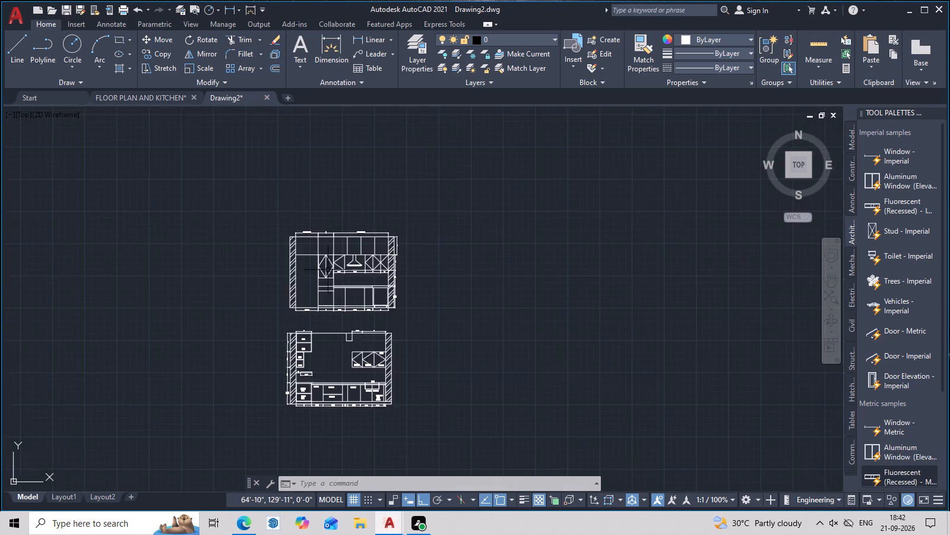
scroll(328, 270, down, 3)
middle_drag(361, 291, 388, 240)
scroll(373, 263, up, 5)
middle_drag(413, 288, 493, 341)
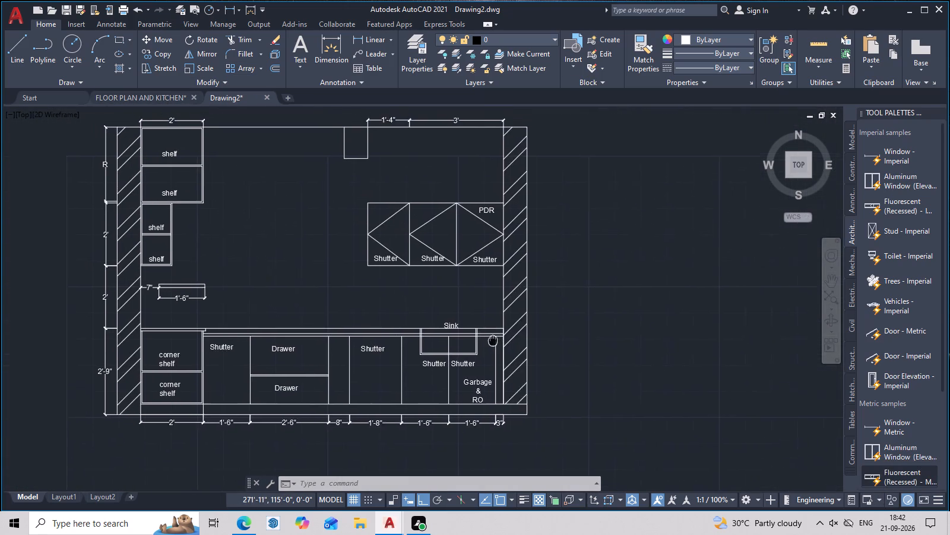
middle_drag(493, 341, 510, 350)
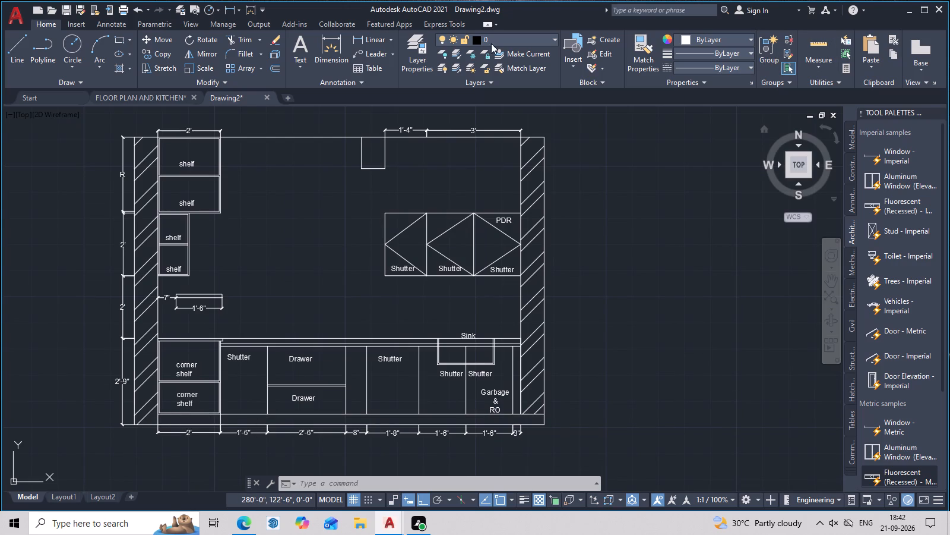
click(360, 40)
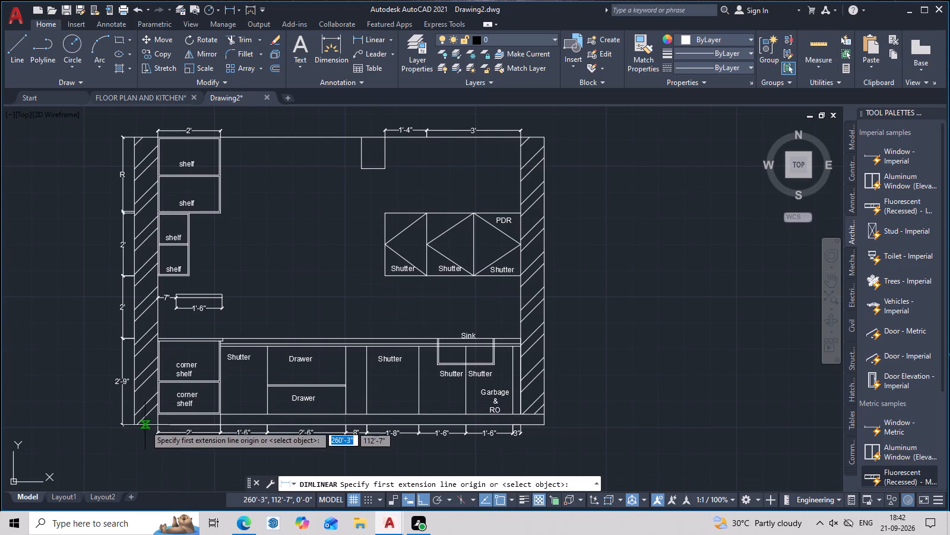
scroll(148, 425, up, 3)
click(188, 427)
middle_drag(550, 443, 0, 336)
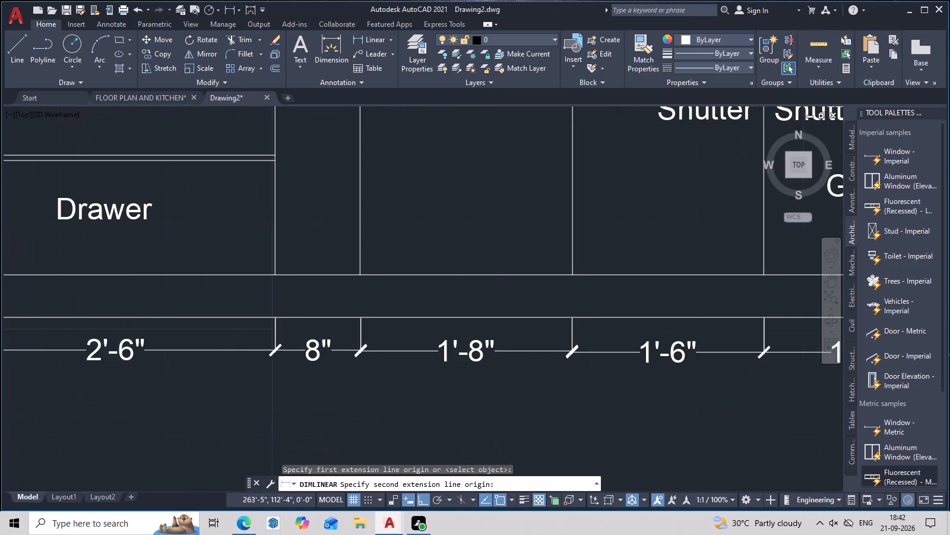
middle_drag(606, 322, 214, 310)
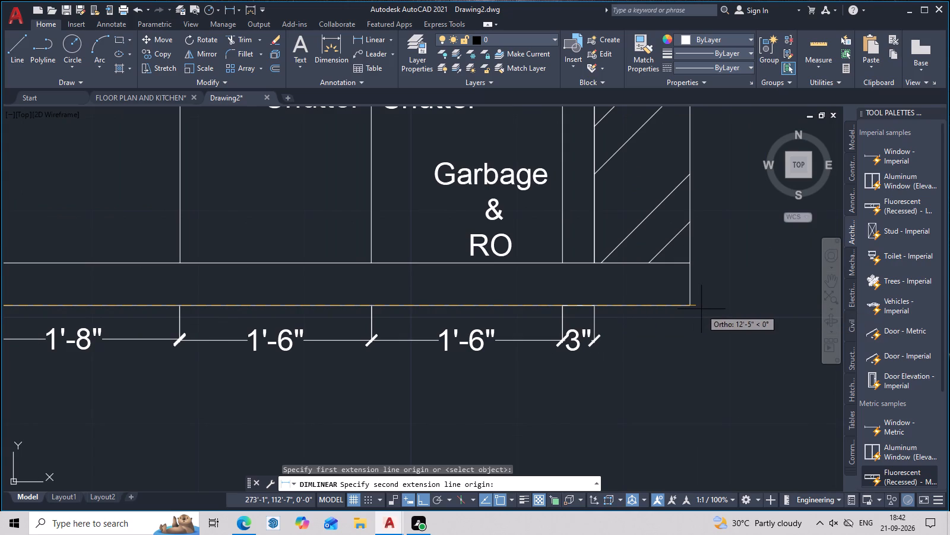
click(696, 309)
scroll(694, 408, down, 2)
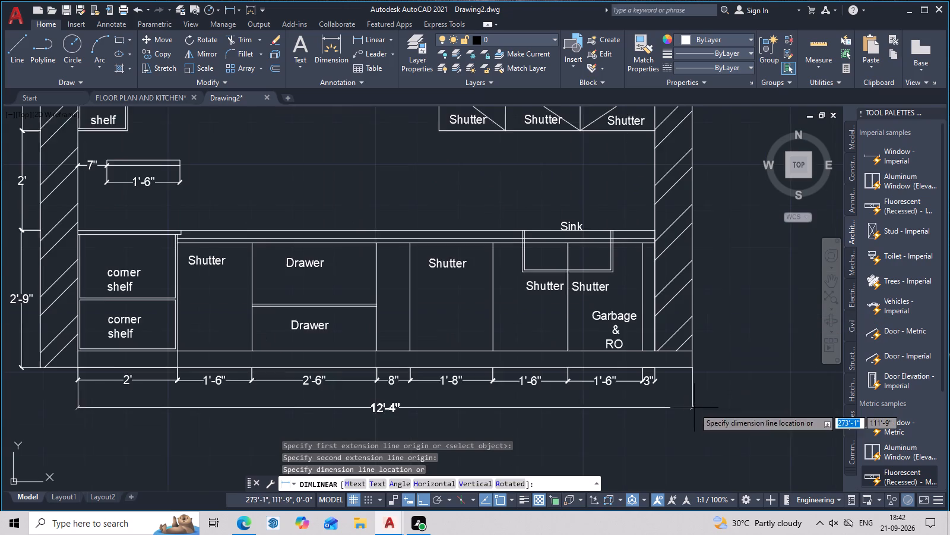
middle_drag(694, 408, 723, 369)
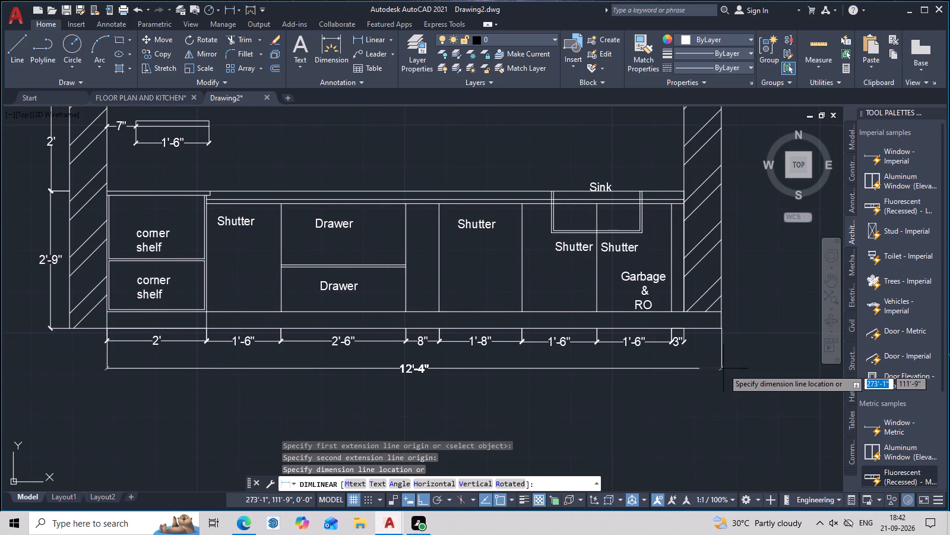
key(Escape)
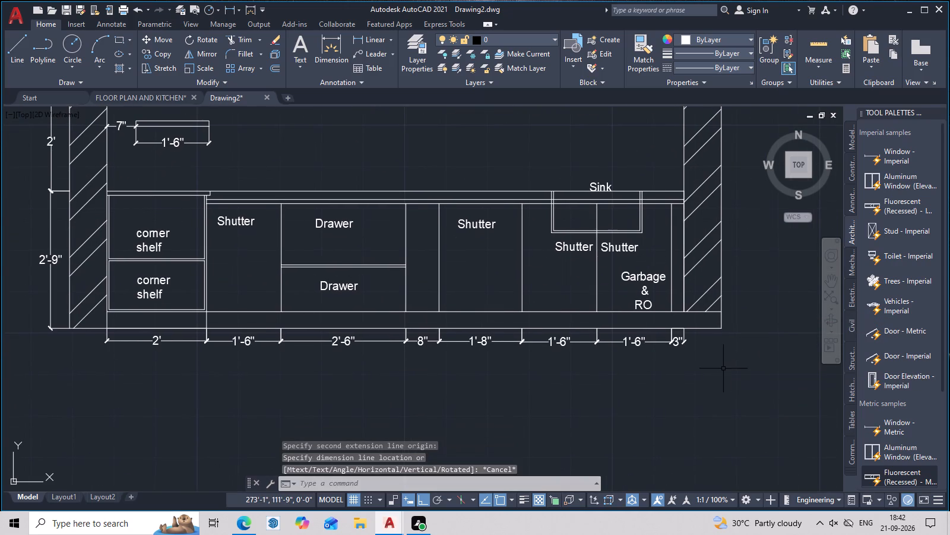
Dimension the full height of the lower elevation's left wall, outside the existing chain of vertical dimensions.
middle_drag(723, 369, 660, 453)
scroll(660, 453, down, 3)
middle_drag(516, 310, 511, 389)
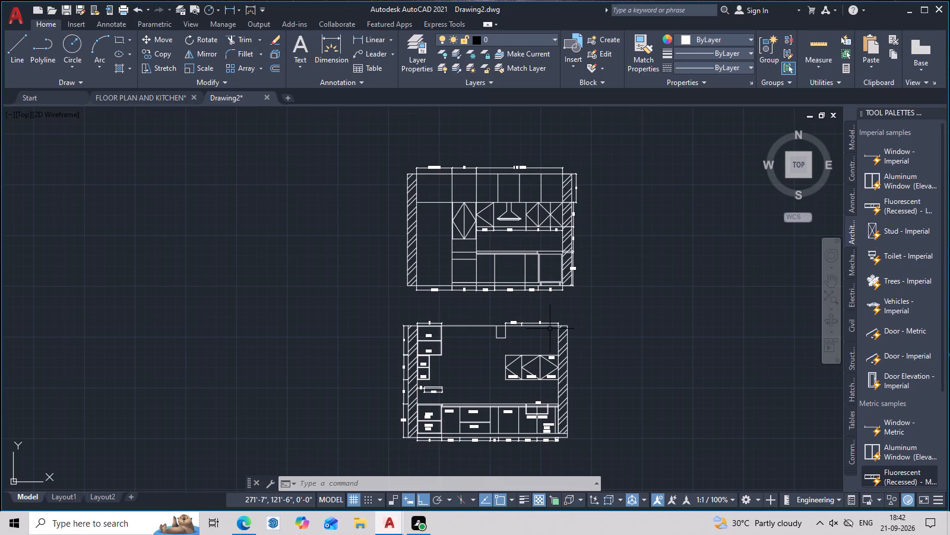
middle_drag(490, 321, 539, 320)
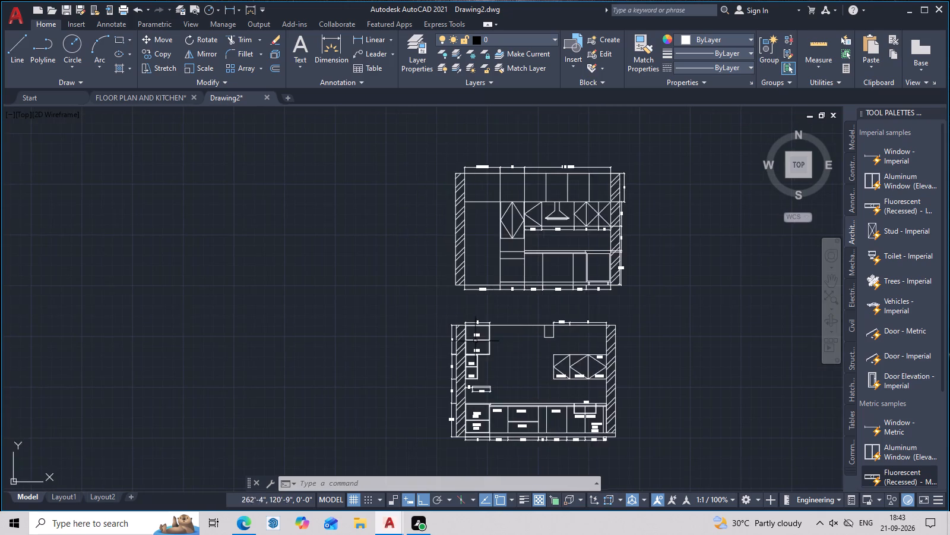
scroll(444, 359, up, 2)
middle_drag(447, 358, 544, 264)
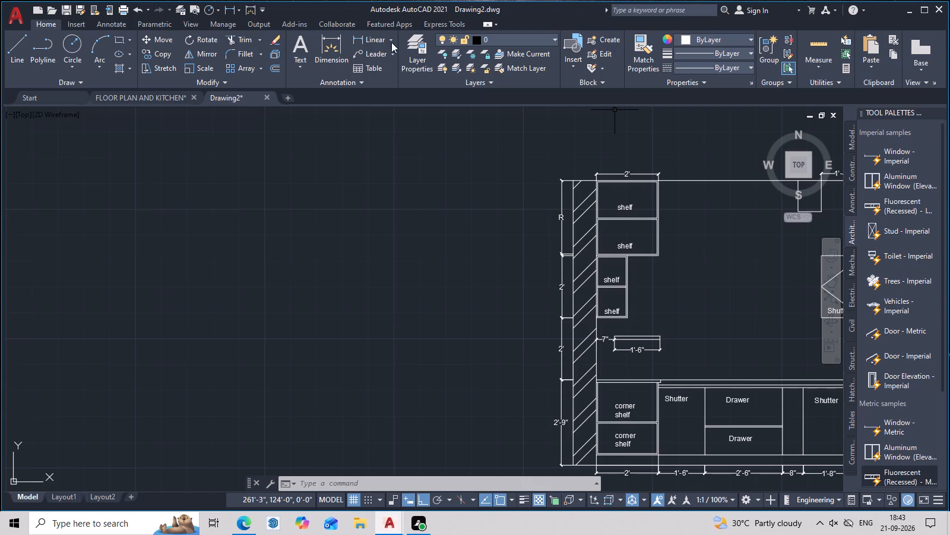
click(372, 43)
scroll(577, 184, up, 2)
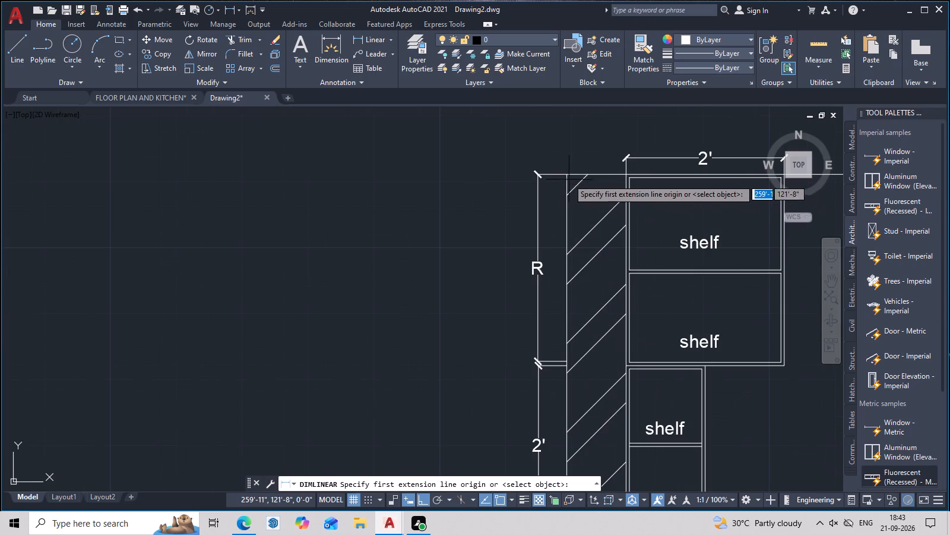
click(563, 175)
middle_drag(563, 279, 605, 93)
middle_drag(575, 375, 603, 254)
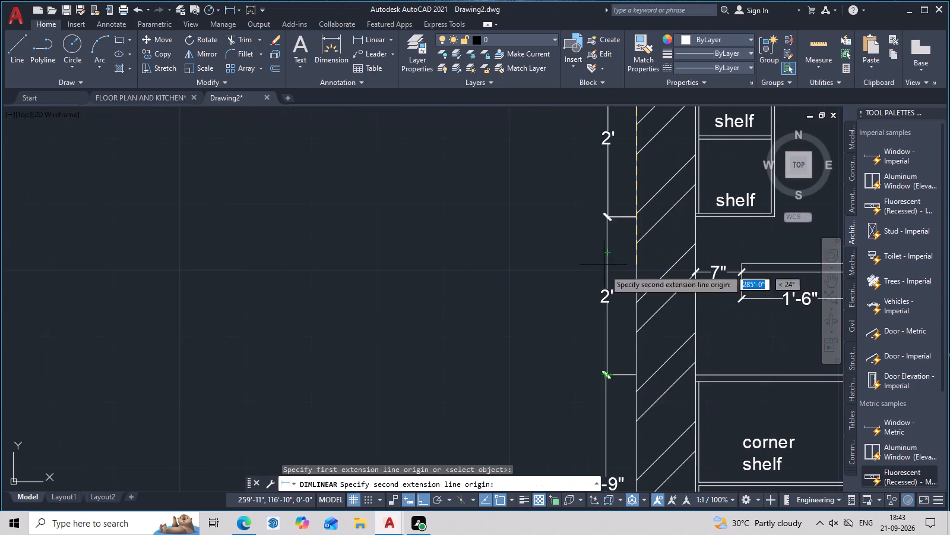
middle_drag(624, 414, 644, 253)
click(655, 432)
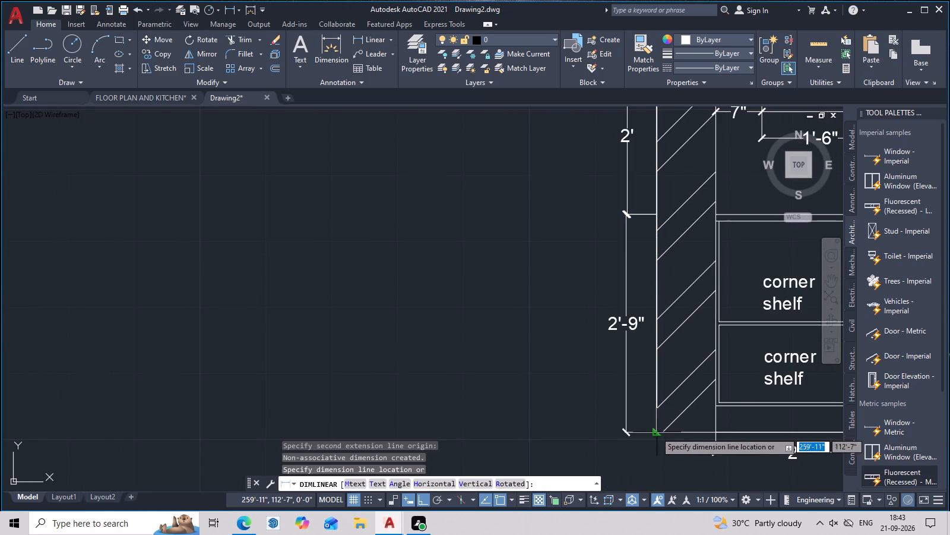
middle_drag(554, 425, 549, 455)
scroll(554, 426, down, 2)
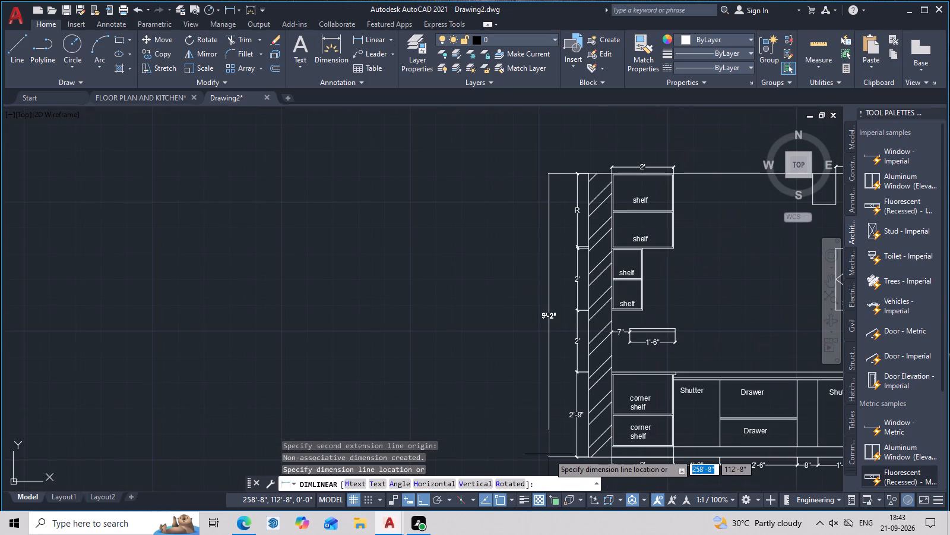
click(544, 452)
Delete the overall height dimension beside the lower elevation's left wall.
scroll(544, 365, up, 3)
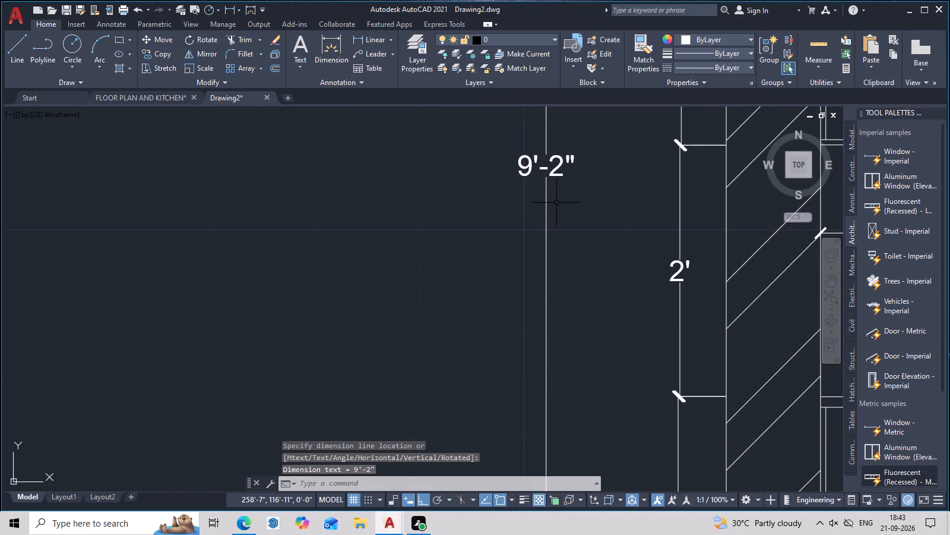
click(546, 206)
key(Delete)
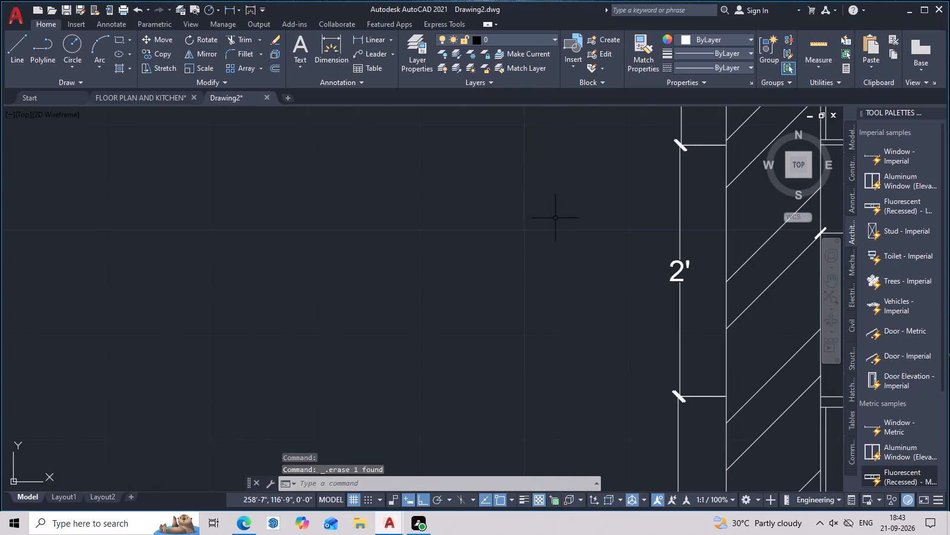
Examine the labelled lower elevation and the upper elevation's cabinets, counter and dimensions for missing details.
scroll(555, 219, down, 3)
middle_drag(561, 225, 544, 289)
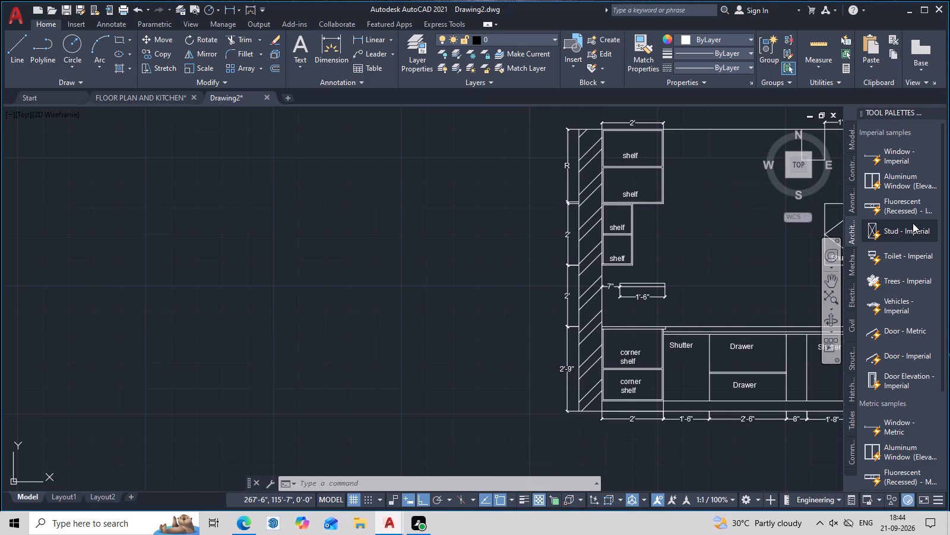
middle_drag(916, 210, 876, 157)
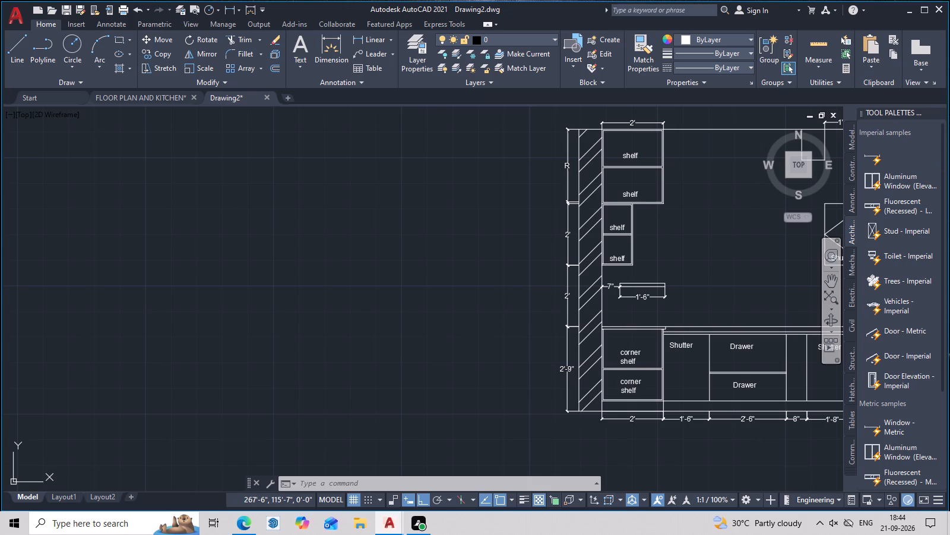
scroll(634, 409, up, 3)
middle_drag(575, 392, 543, 379)
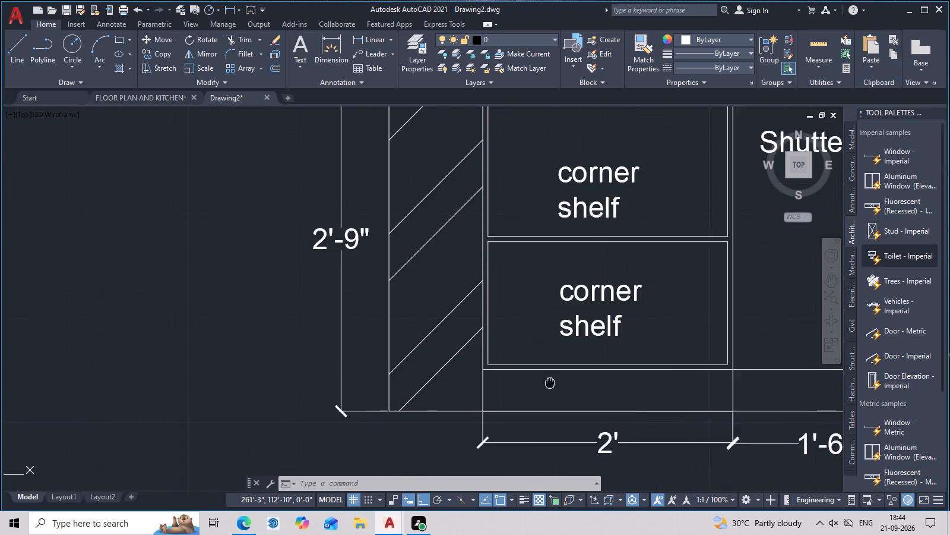
middle_drag(543, 379, 378, 298)
scroll(381, 297, up, 1)
scroll(529, 287, down, 8)
middle_drag(547, 288, 515, 340)
scroll(530, 253, up, 4)
middle_click(540, 250)
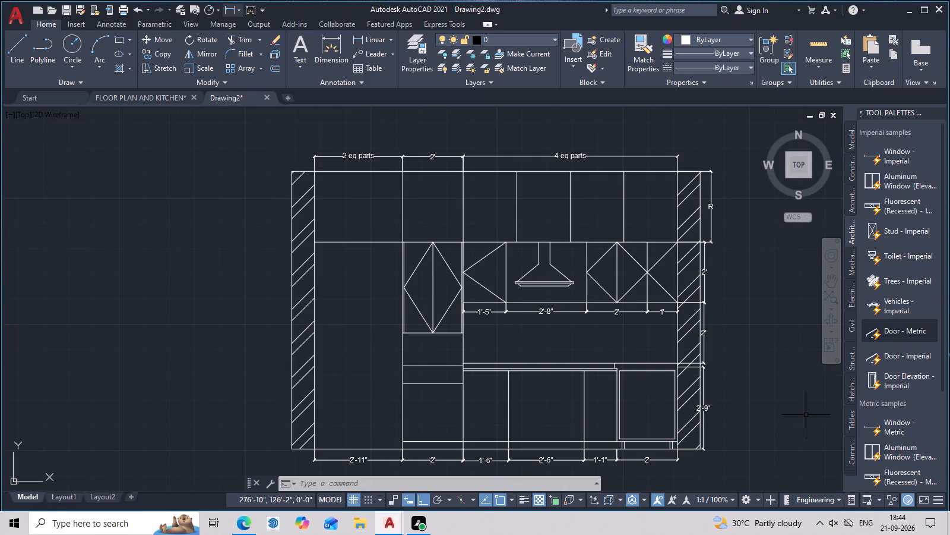
middle_drag(460, 369, 490, 331)
scroll(509, 336, up, 2)
middle_drag(532, 353, 527, 300)
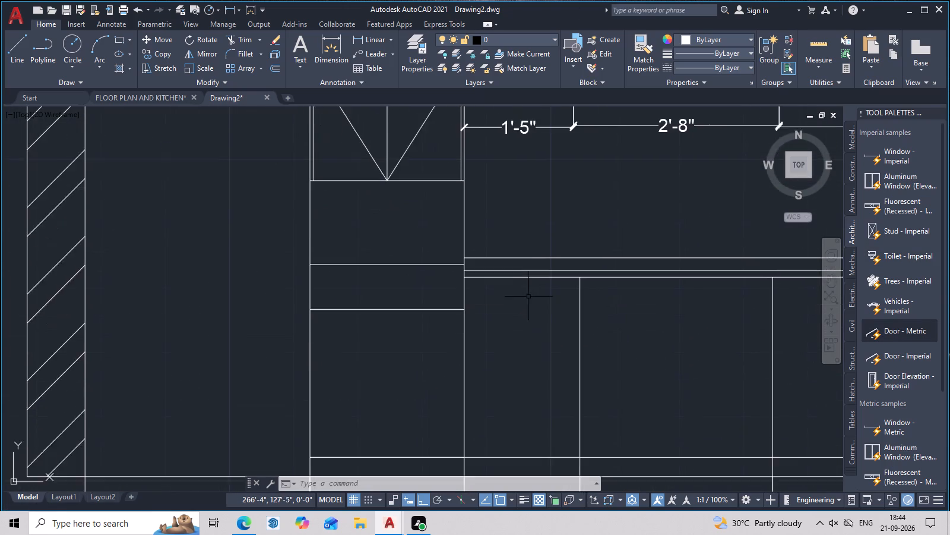
scroll(532, 305, down, 2)
middle_drag(616, 366, 484, 263)
middle_drag(508, 312, 460, 243)
scroll(449, 254, down, 2)
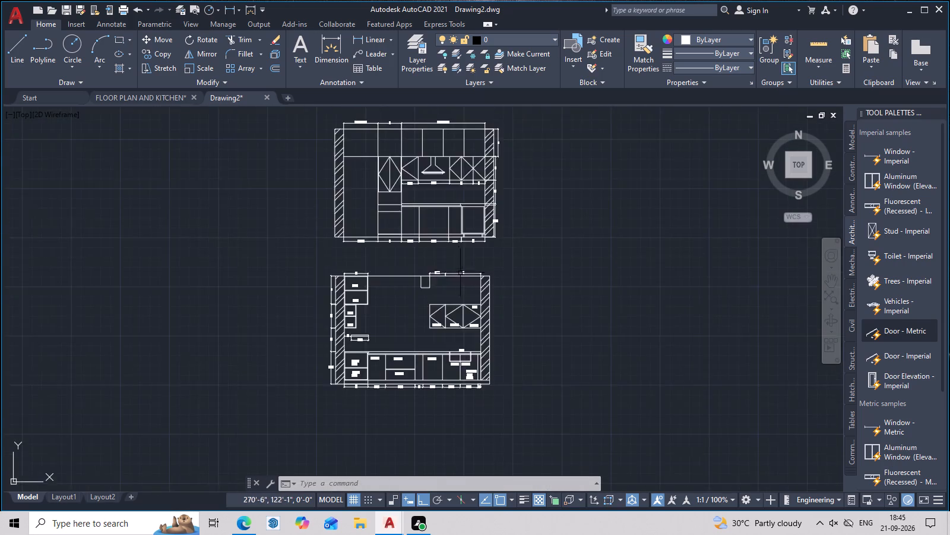
middle_drag(463, 279, 478, 456)
middle_drag(480, 452, 491, 377)
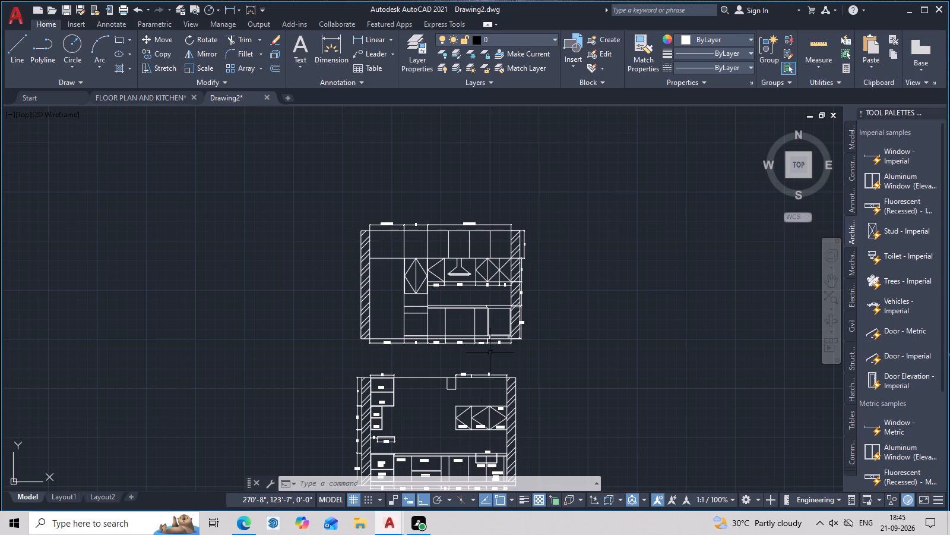
middle_click(484, 307)
scroll(482, 306, up, 3)
middle_drag(492, 307, 566, 366)
middle_drag(428, 360, 532, 360)
scroll(521, 363, up, 2)
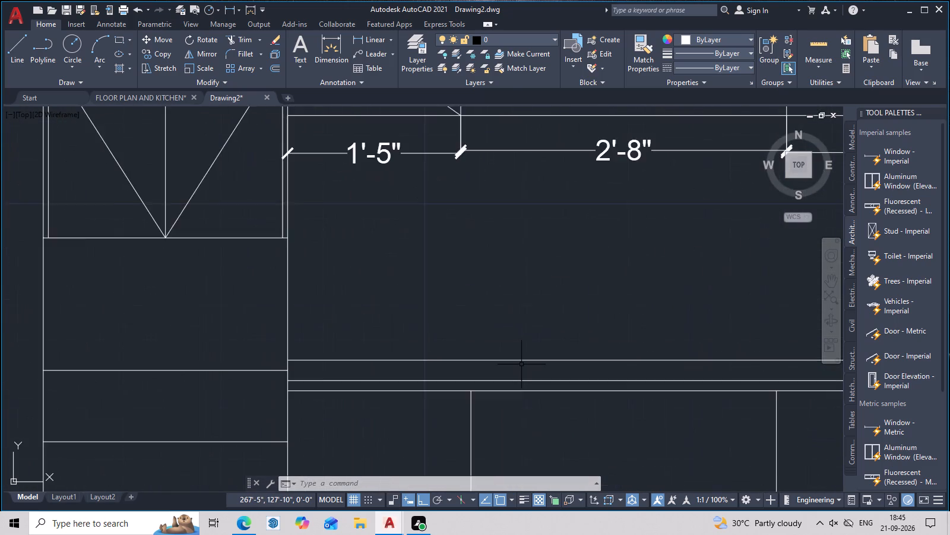
scroll(521, 367, down, 3)
middle_drag(556, 437, 553, 359)
scroll(565, 368, up, 2)
middle_drag(605, 401, 588, 235)
scroll(588, 244, down, 2)
middle_drag(603, 278, 604, 389)
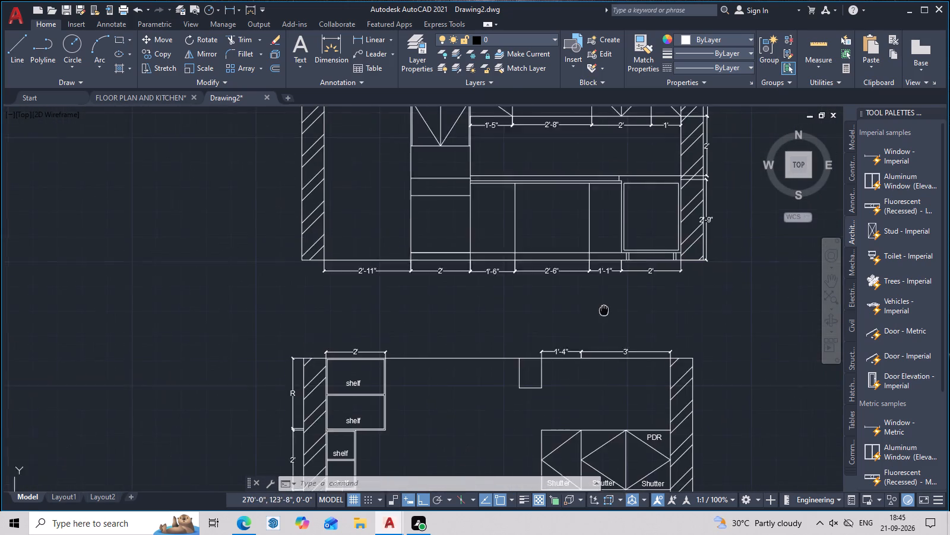
middle_drag(604, 389, 603, 424)
scroll(666, 377, up, 3)
middle_drag(667, 362, 666, 516)
scroll(642, 364, down, 2)
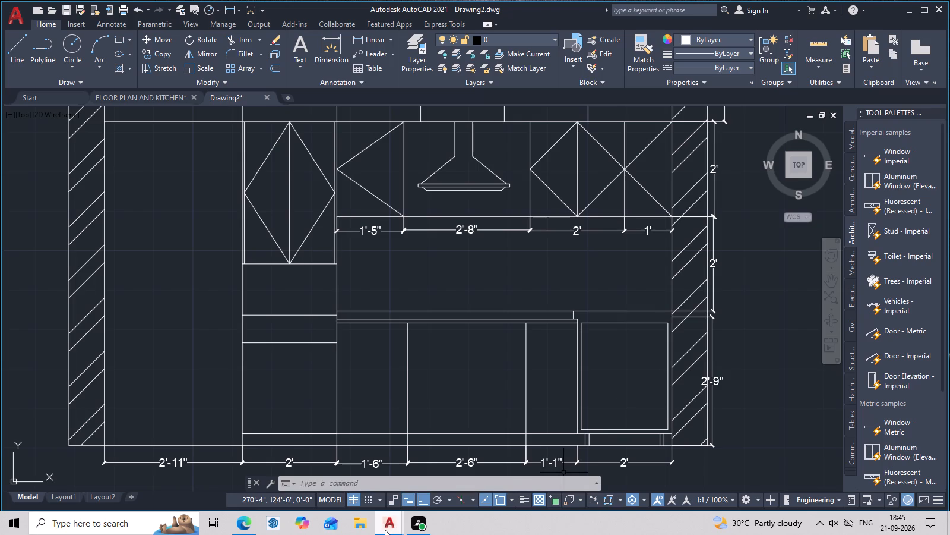
scroll(457, 301, down, 2)
middle_drag(467, 301, 532, 384)
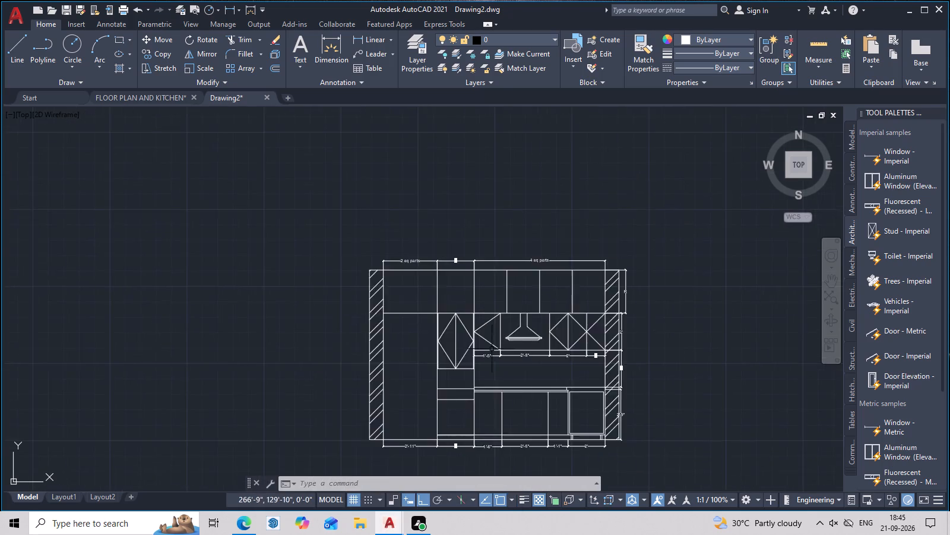
Draw a horizontal line at mid-height of the top compartments, from the left wall's inner face across the "2 eq parts" and 2' compartments.
scroll(480, 341, up, 2)
middle_drag(476, 331, 570, 386)
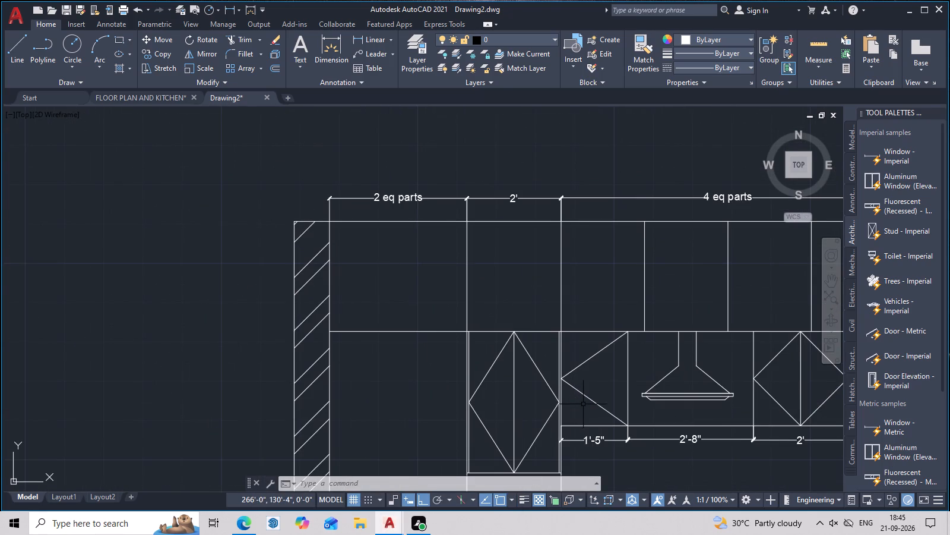
key(l)
key(space)
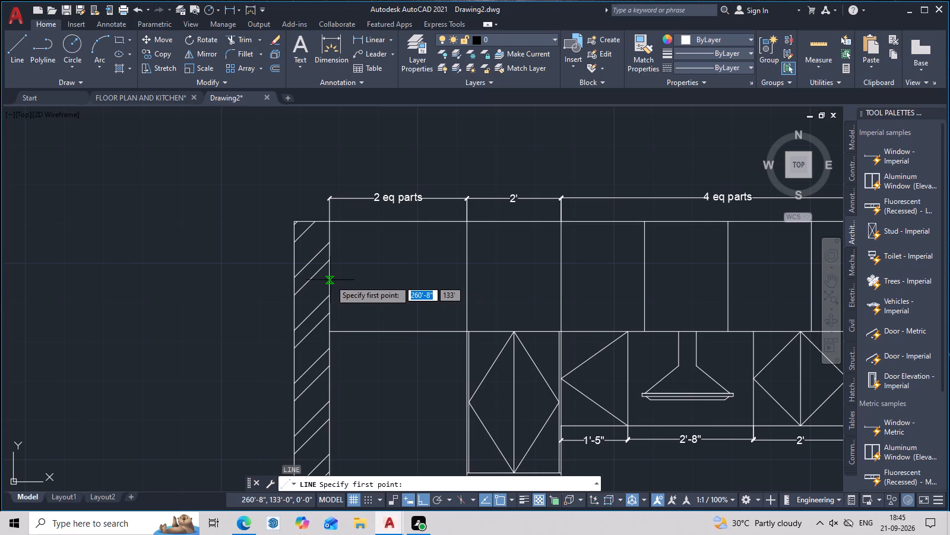
key(Escape)
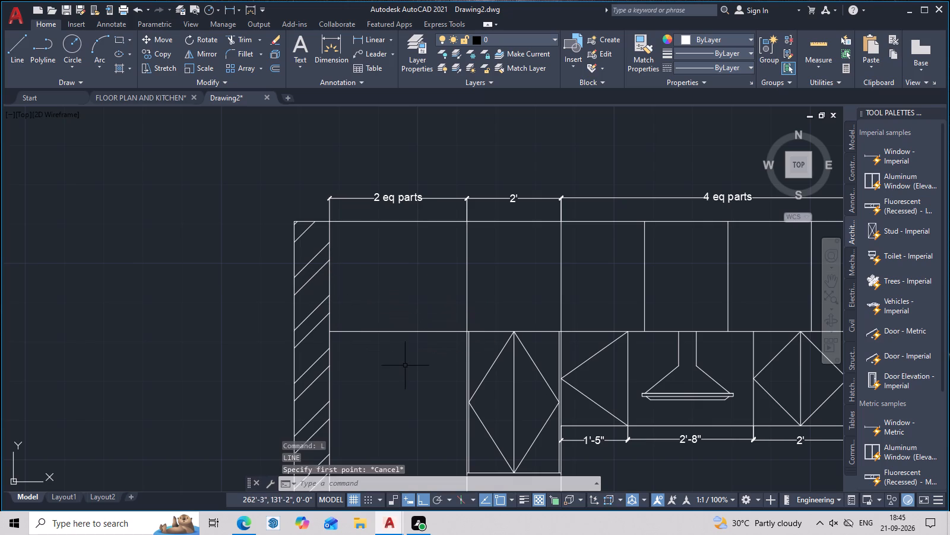
key(l)
key(space)
text(m2)
key(p)
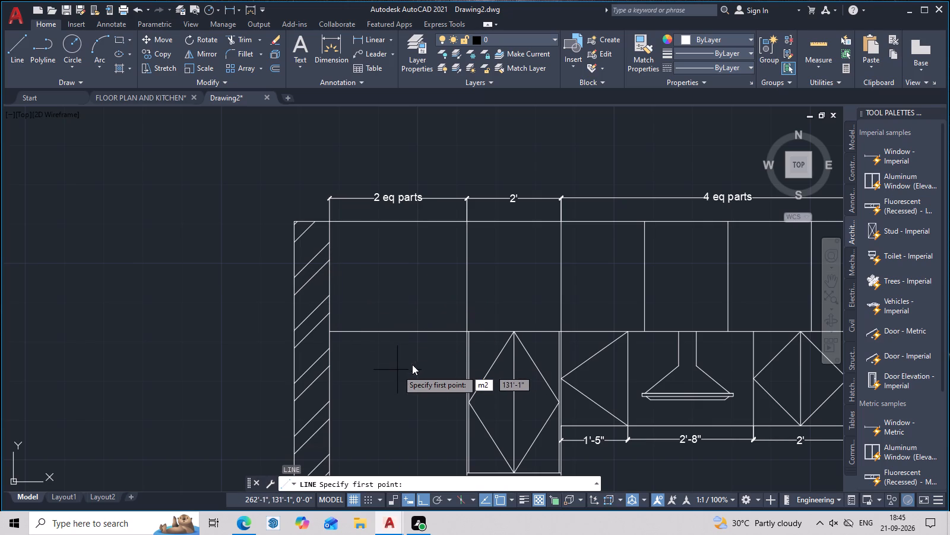
key(space)
click(329, 331)
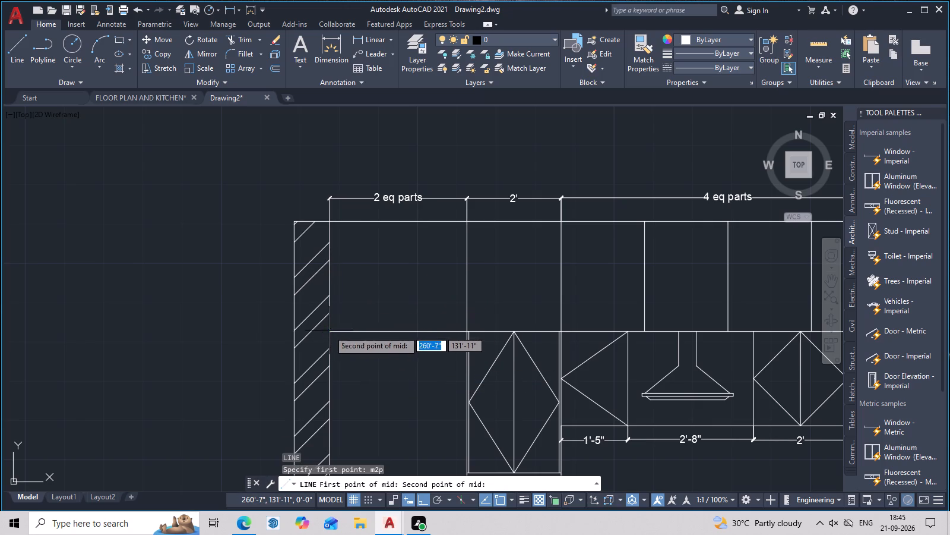
click(328, 224)
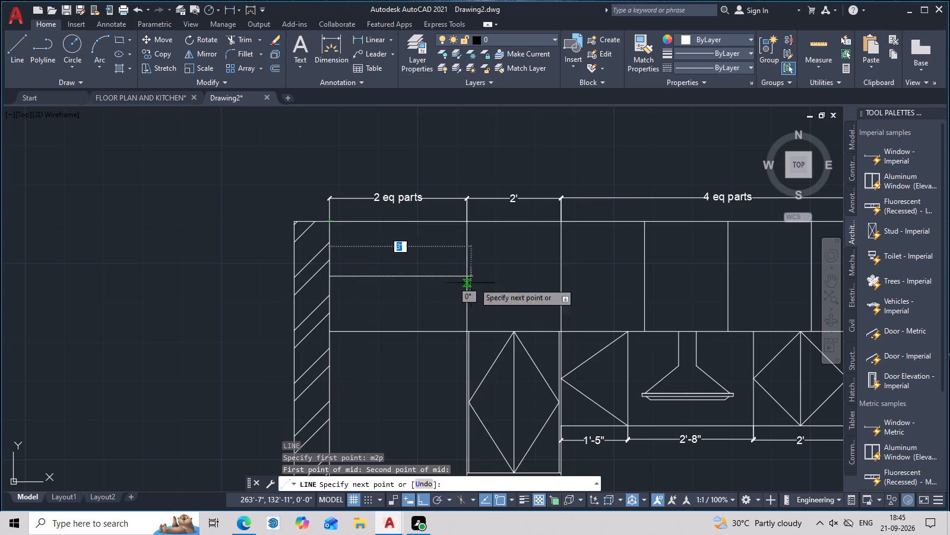
click(559, 275)
key(Escape)
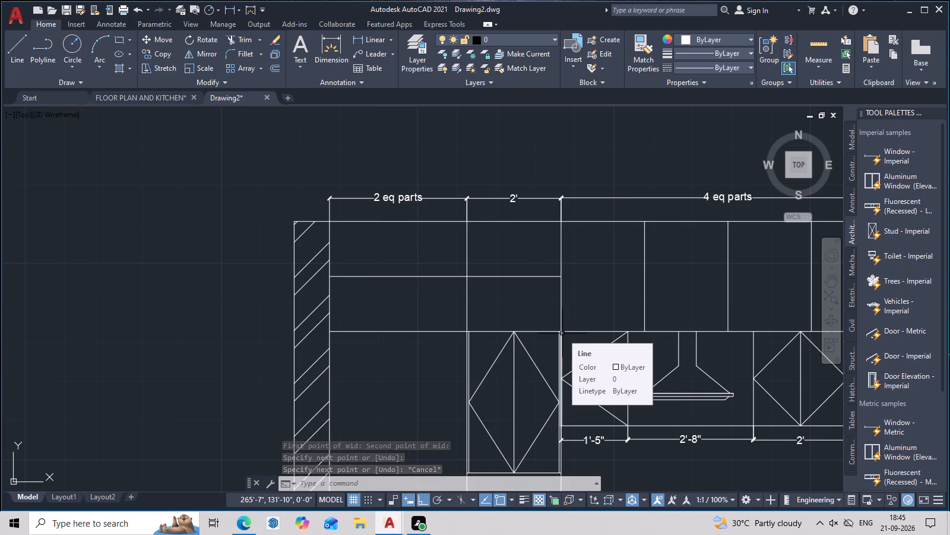
key(Escape)
Offset the mid-height line of the "2 eq parts" and 2' compartments by 0.5" both above and below.
key(o)
key(space)
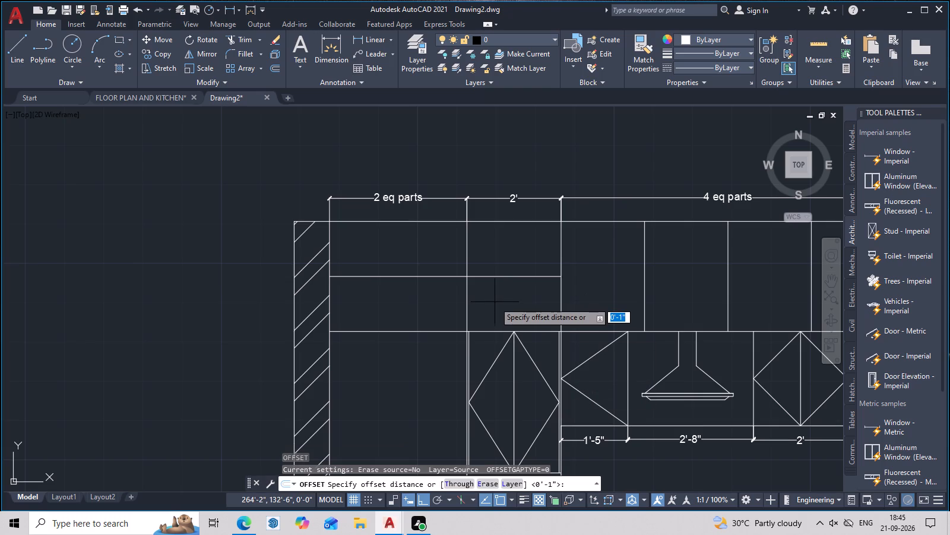
text(.5)
key(space)
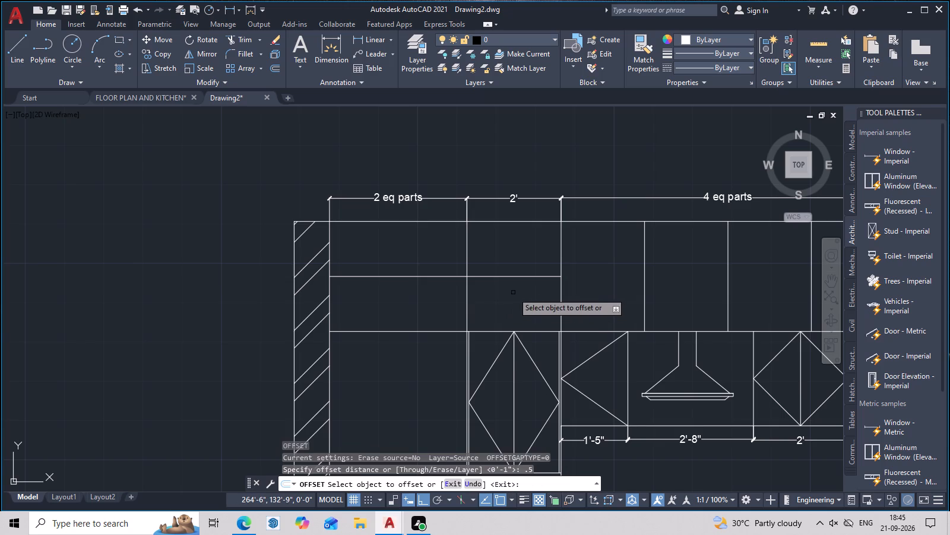
scroll(515, 288, up, 1)
double_click(527, 270)
click(528, 239)
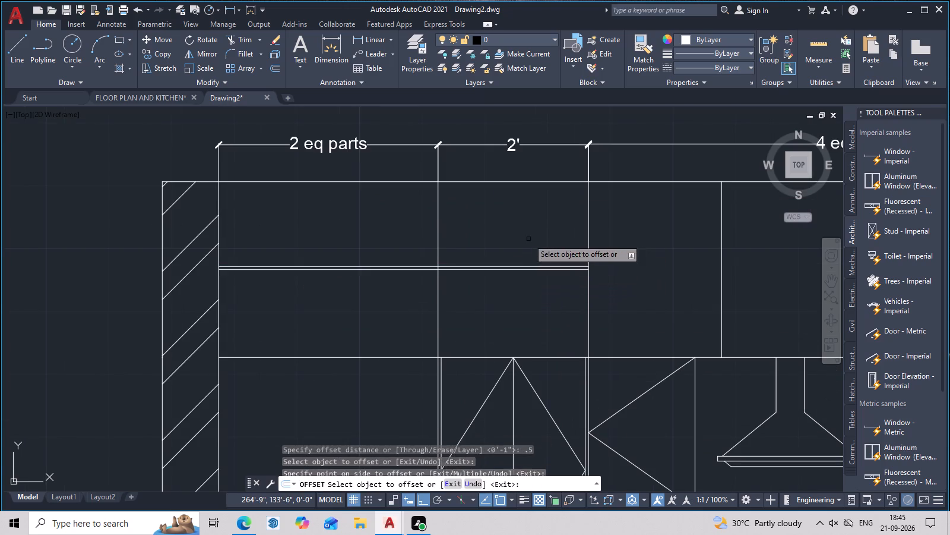
scroll(532, 270, up, 2)
click(534, 269)
click(534, 297)
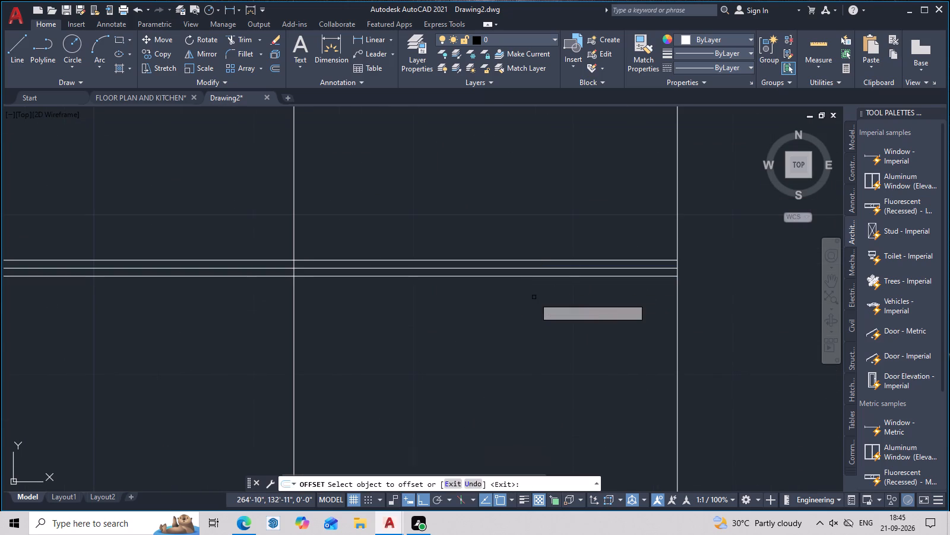
key(Escape)
Delete the original centre line between the two mid-height offset lines.
click(550, 268)
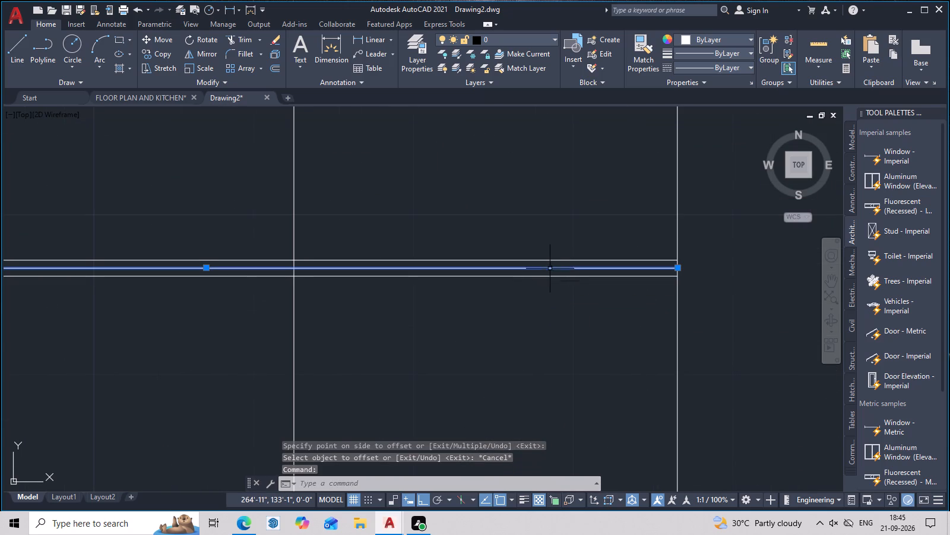
key(Delete)
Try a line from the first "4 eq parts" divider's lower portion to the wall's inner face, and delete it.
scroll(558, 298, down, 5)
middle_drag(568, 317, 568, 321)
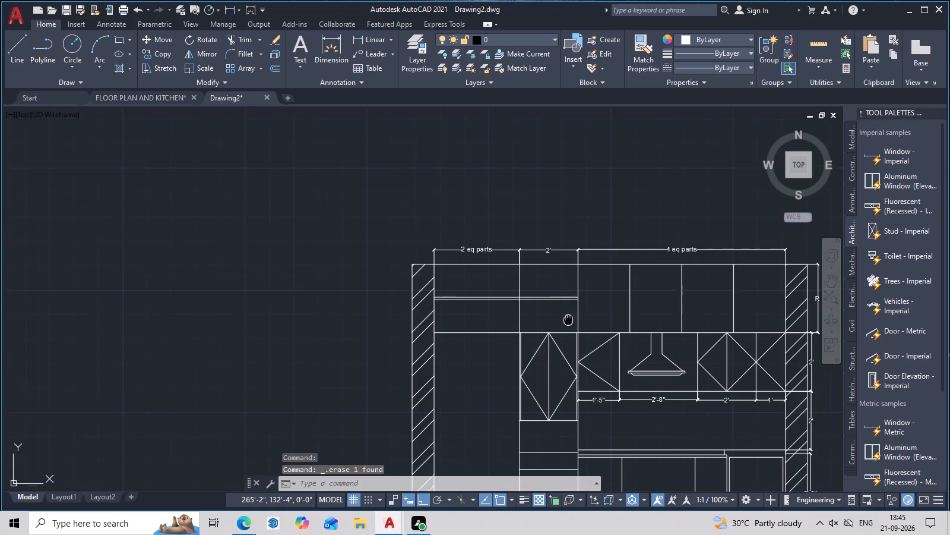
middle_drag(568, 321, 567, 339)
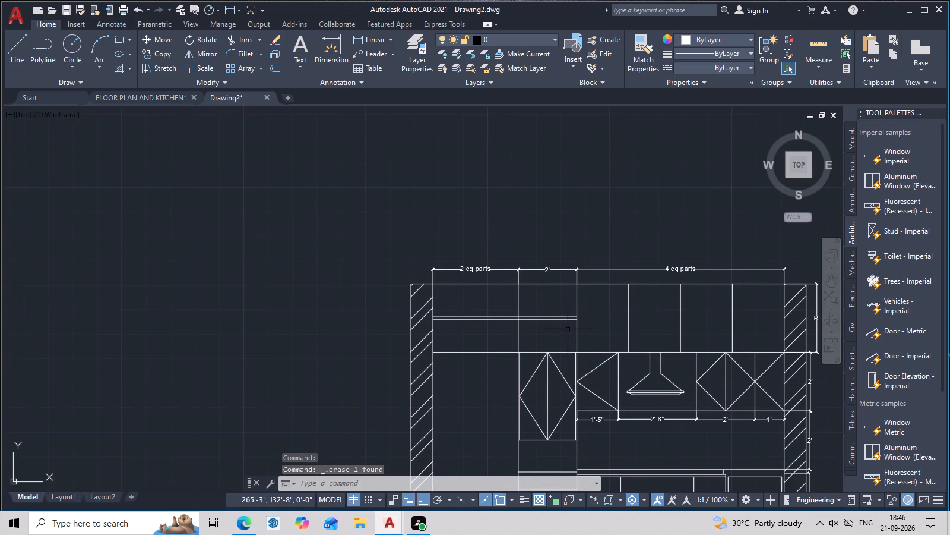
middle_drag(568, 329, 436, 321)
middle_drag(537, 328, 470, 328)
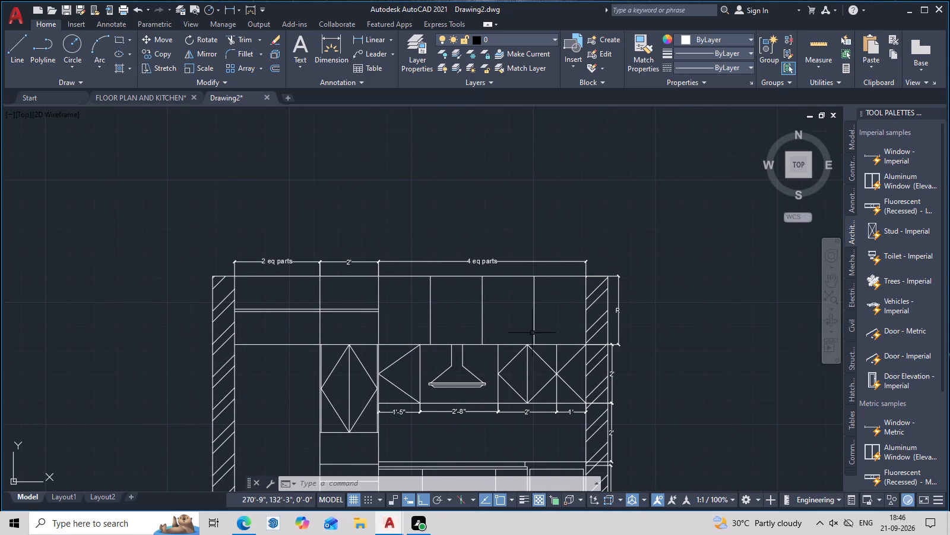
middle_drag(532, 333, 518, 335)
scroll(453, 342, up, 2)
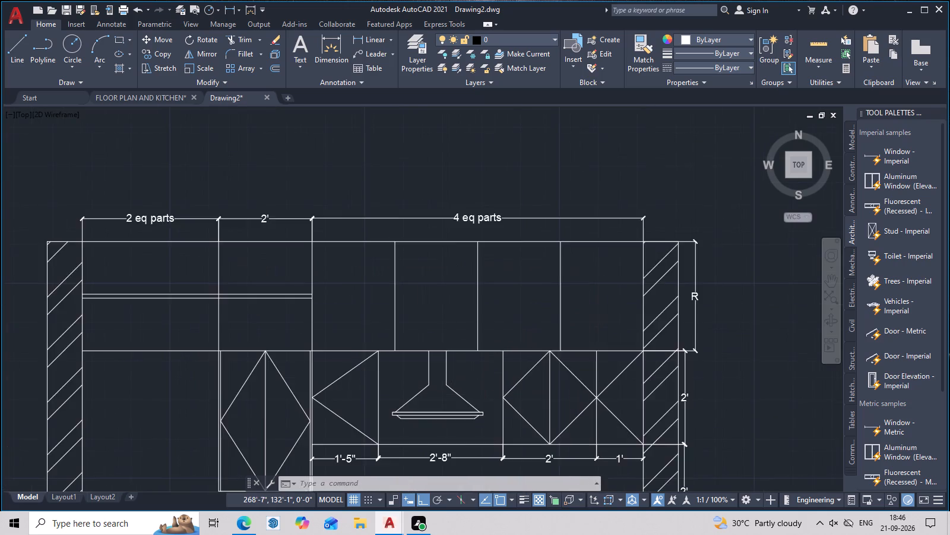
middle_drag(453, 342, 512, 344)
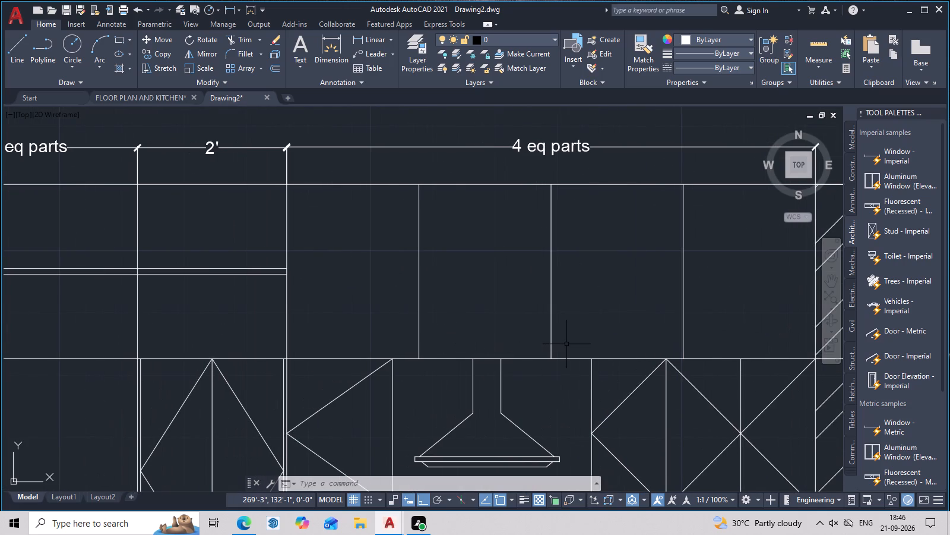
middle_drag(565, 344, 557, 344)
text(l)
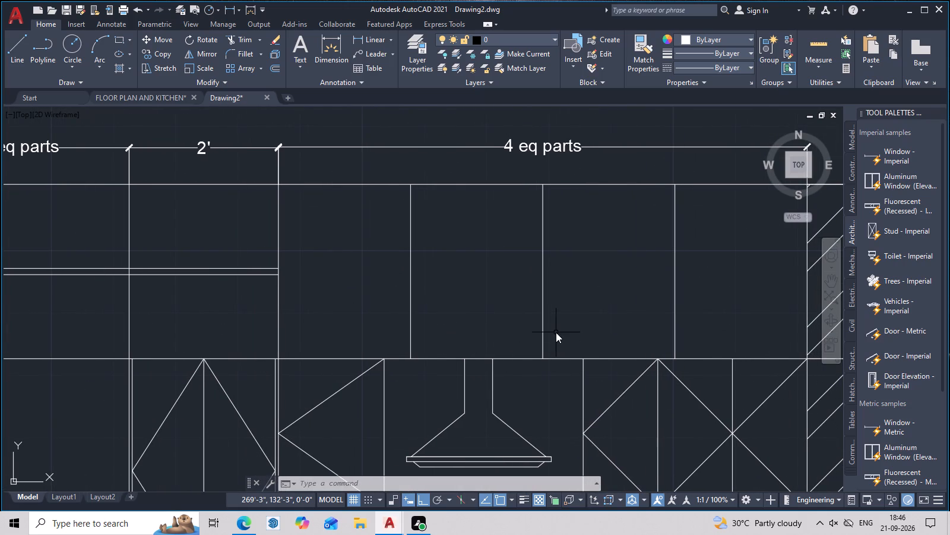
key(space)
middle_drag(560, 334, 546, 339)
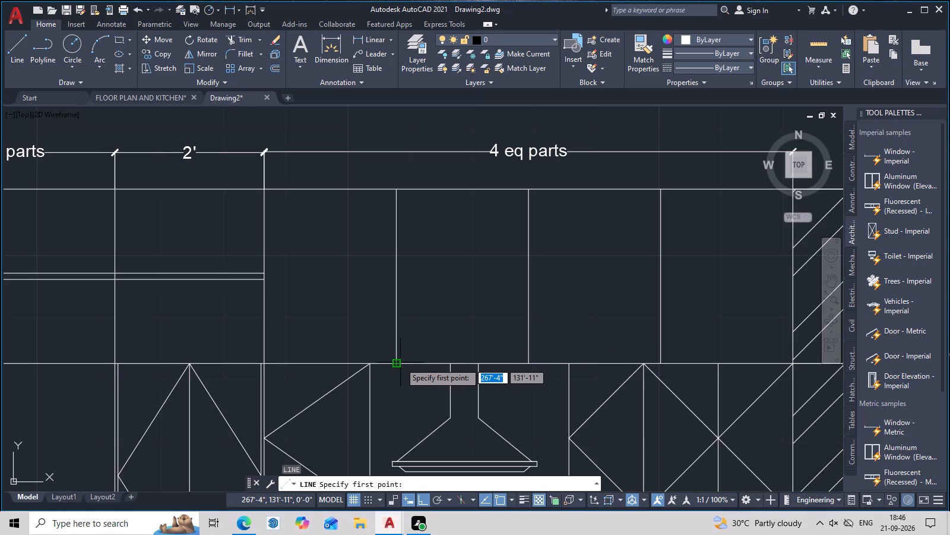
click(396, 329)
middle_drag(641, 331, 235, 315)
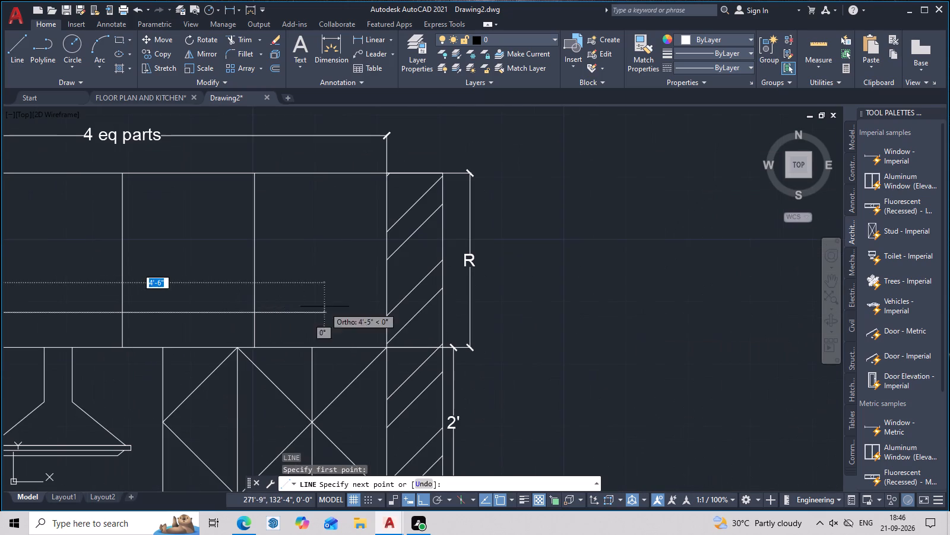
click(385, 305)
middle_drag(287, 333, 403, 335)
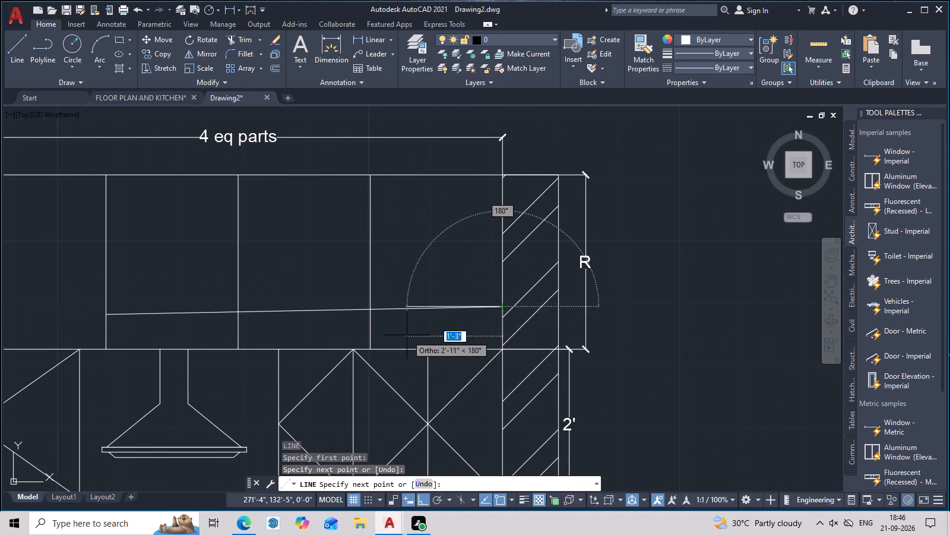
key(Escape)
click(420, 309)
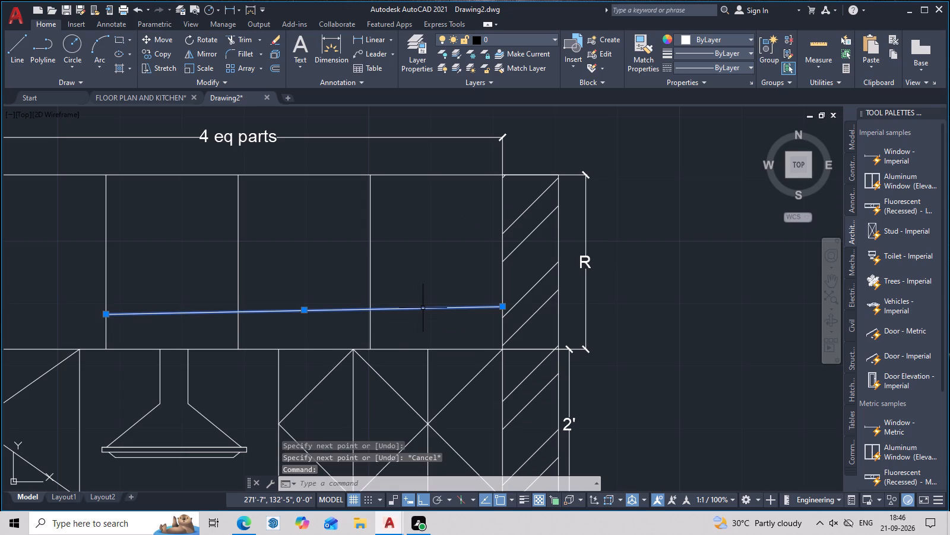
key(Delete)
Draw a horizontal line near the bottom of the "4 eq parts" compartments, from the first divider to the right wall's inner face.
text(l)
key(space)
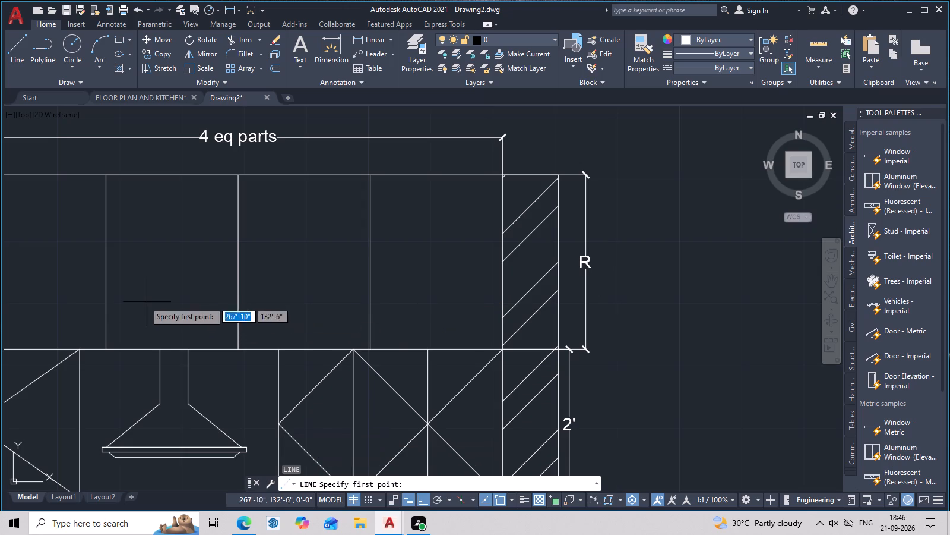
double_click(109, 316)
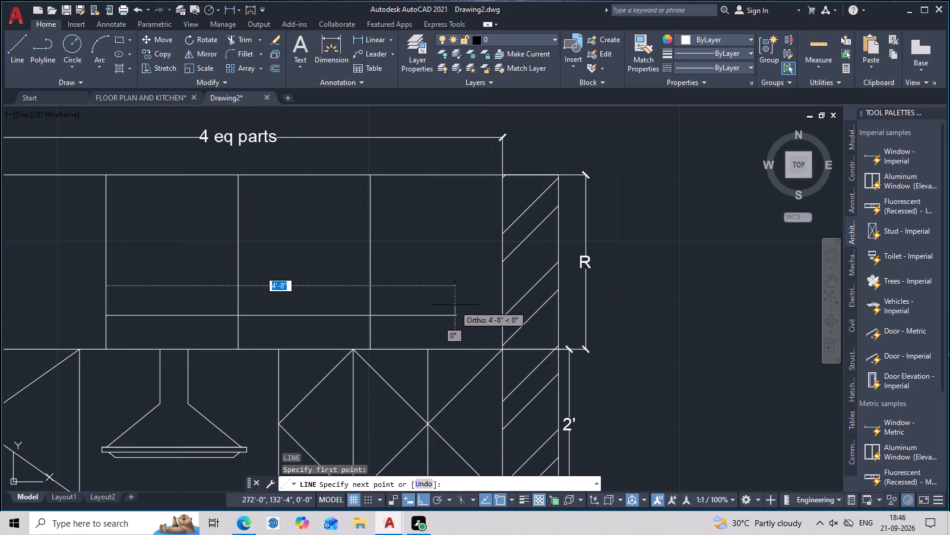
click(501, 313)
key(Escape)
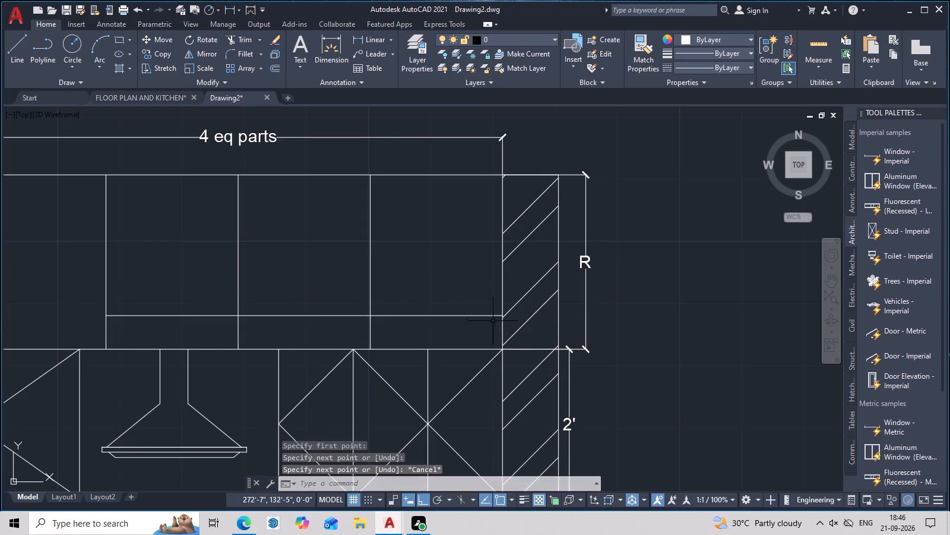
Offset the new horizontal line 0.5" downward and the first "4 eq parts" divider 0.5" toward the right wall.
middle_drag(477, 332, 654, 324)
scroll(510, 333, up, 1)
text(o 1)
key(BackSpace)
text(.5)
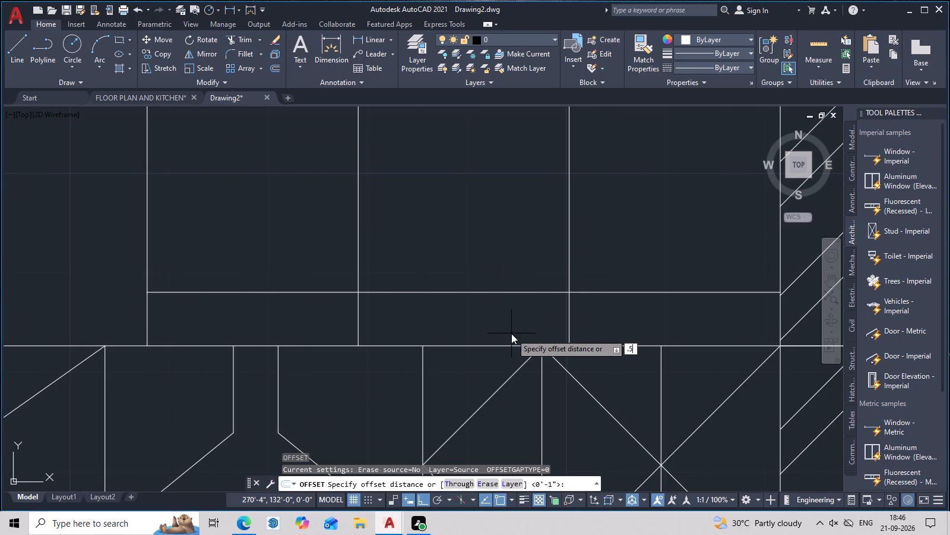
key(space)
click(529, 293)
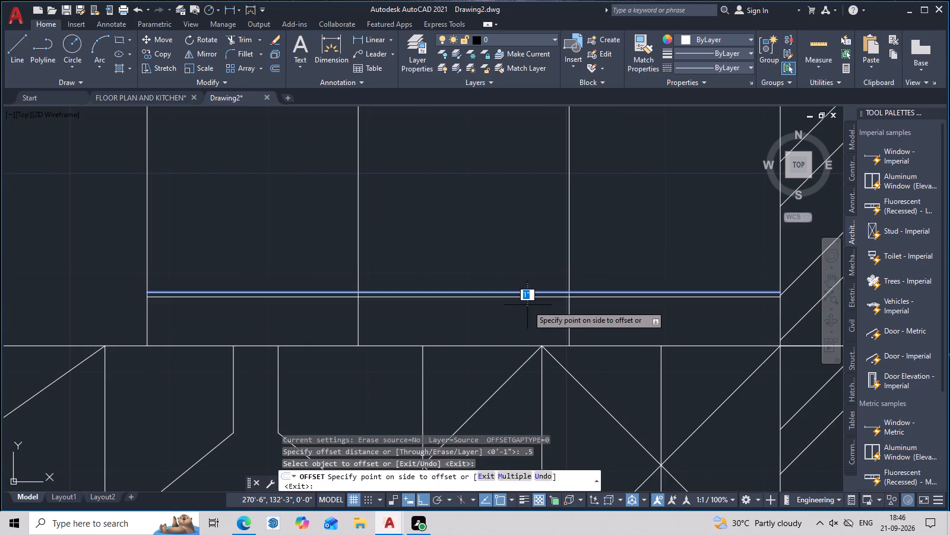
click(527, 305)
click(147, 314)
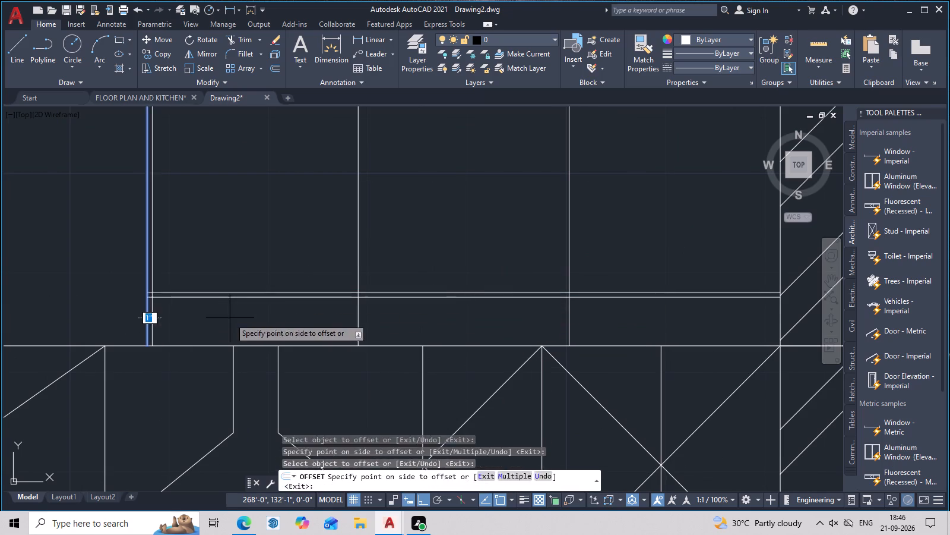
click(230, 318)
key(Escape)
Trim the first divider's offset copy back to the lower of the two horizontal lines.
key(y)
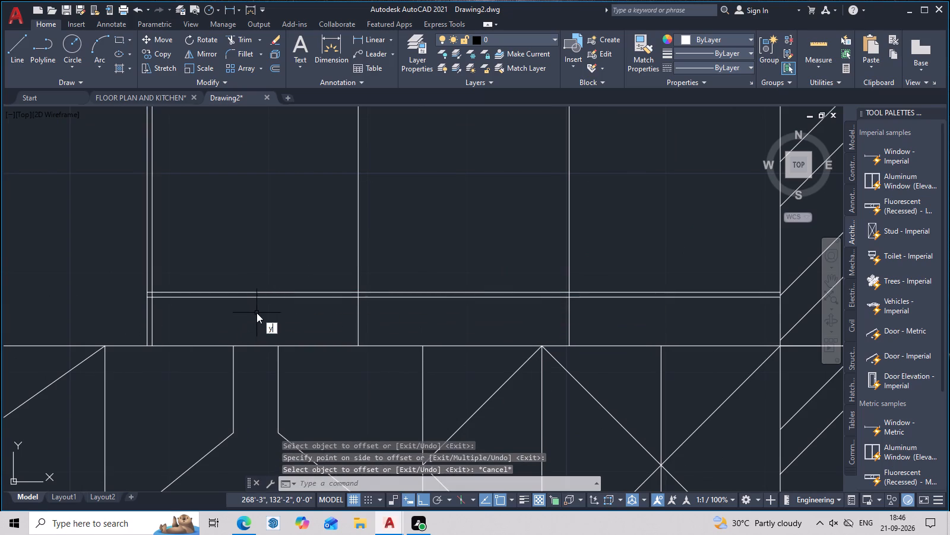
key(Escape)
text(tr)
key(space)
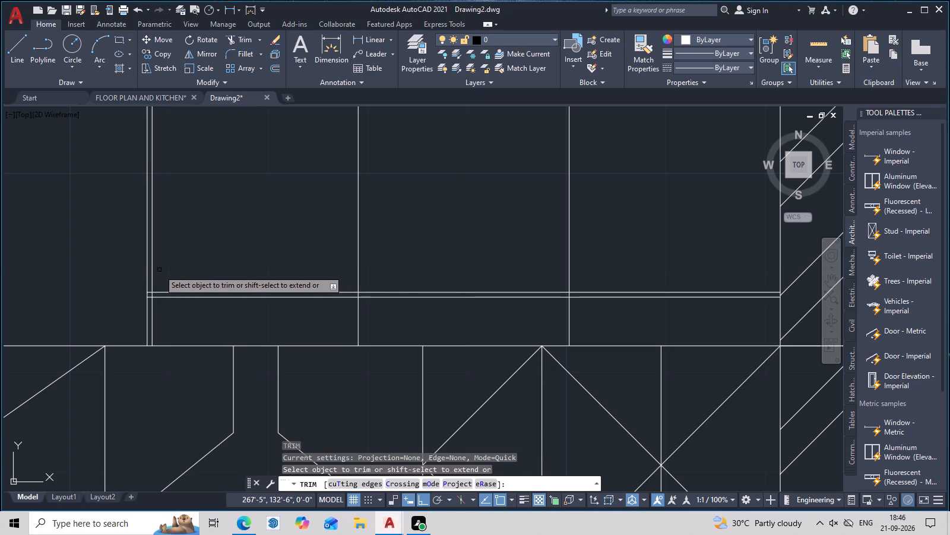
click(153, 263)
scroll(160, 297, up, 3)
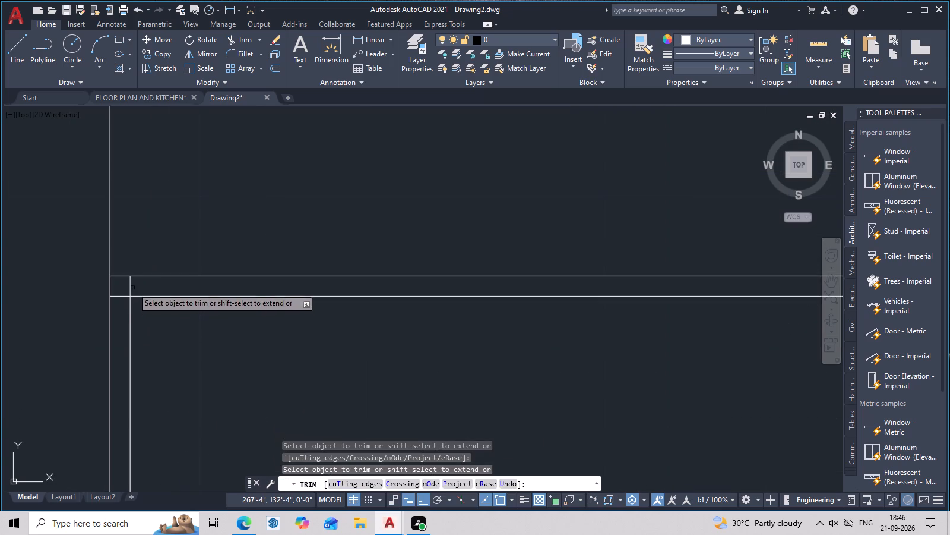
drag(132, 286, 121, 286)
click(117, 287)
drag(119, 292, 119, 303)
scroll(121, 303, down, 2)
key(Escape)
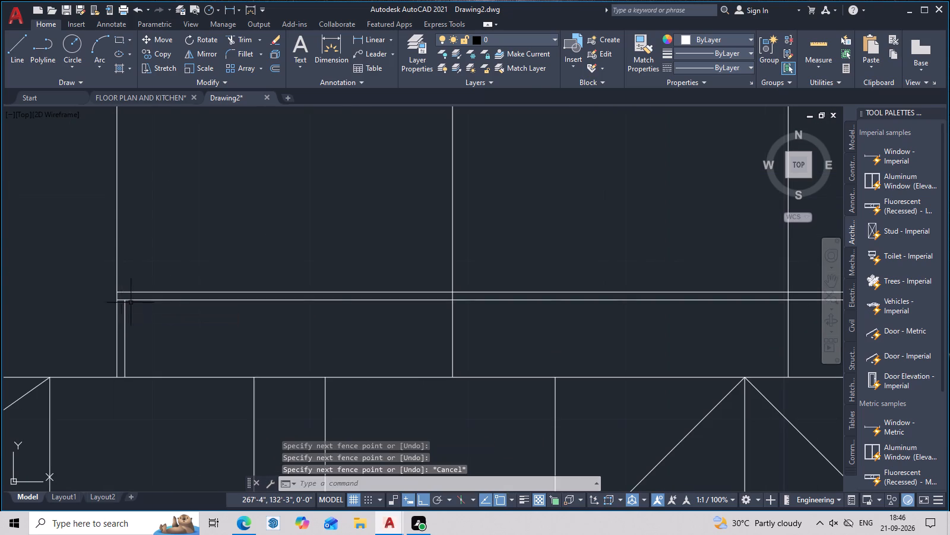
Trim the lower horizontal line's end between the first divider and its offset copy to form a clean inner corner.
scroll(156, 303, down, 2)
scroll(151, 303, up, 3)
middle_drag(161, 302, 370, 300)
text(tr)
key(space)
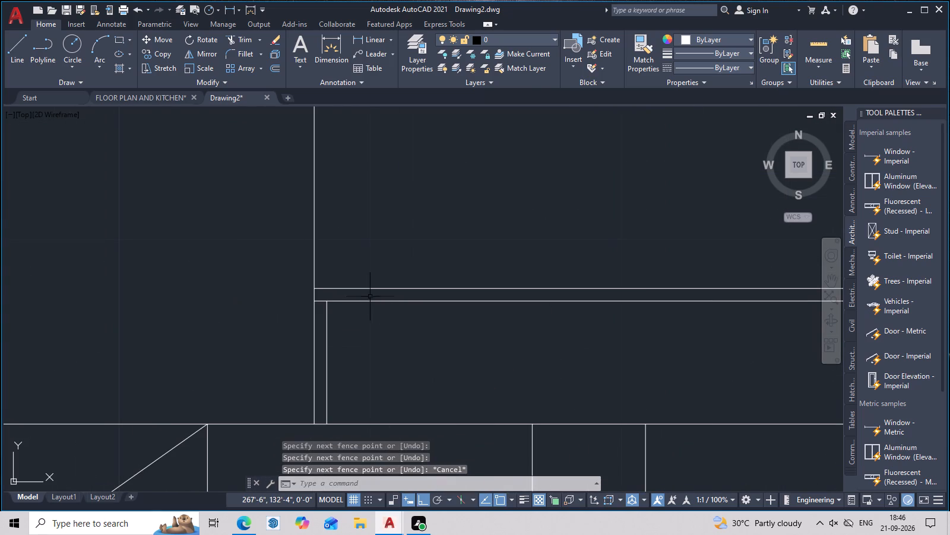
scroll(290, 283, up, 3)
drag(410, 337, 408, 382)
scroll(403, 382, down, 6)
middle_drag(417, 384, 419, 284)
key(Escape)
Examine the upper elevation's "4 eq parts" compartments and the hood and wall cabinets below them for remaining details.
middle_drag(534, 309, 544, 364)
middle_drag(544, 355, 525, 269)
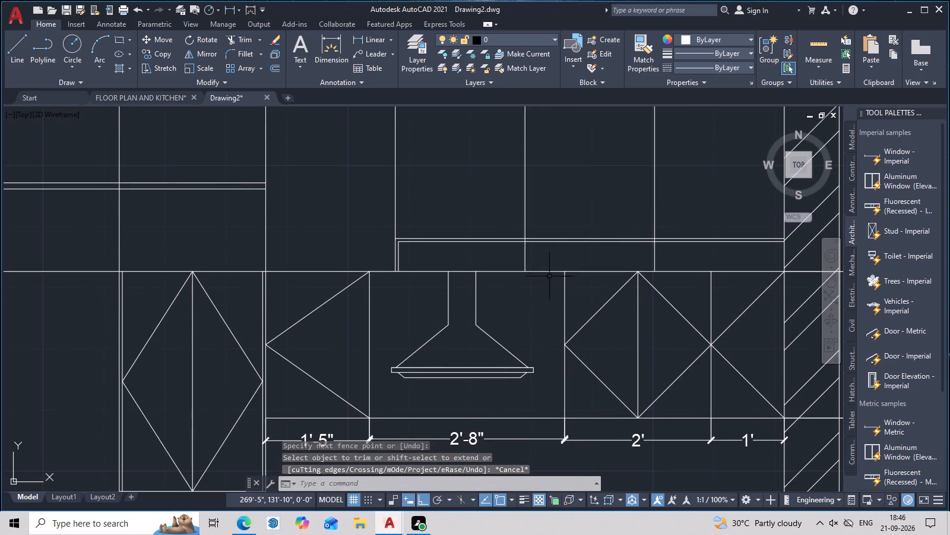
middle_drag(530, 284, 502, 314)
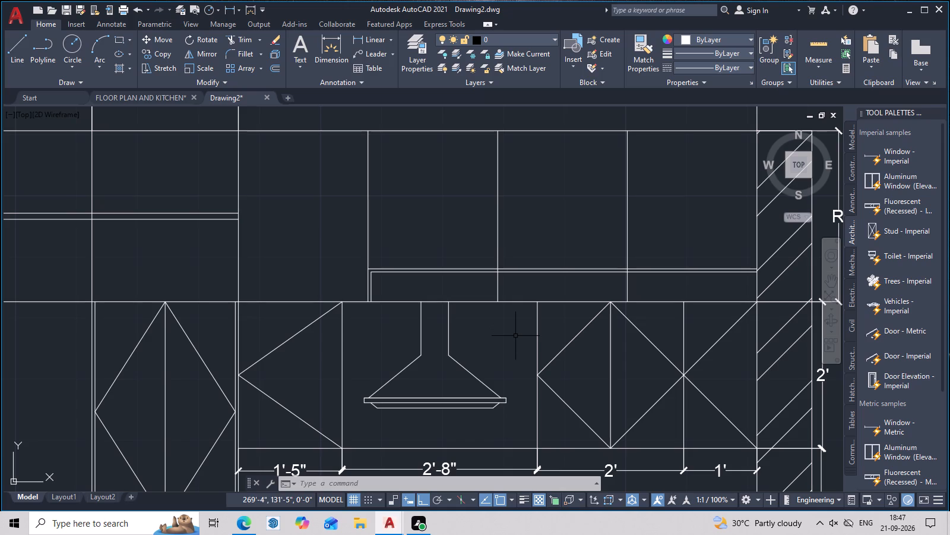
middle_drag(512, 336, 480, 336)
scroll(481, 318, down, 1)
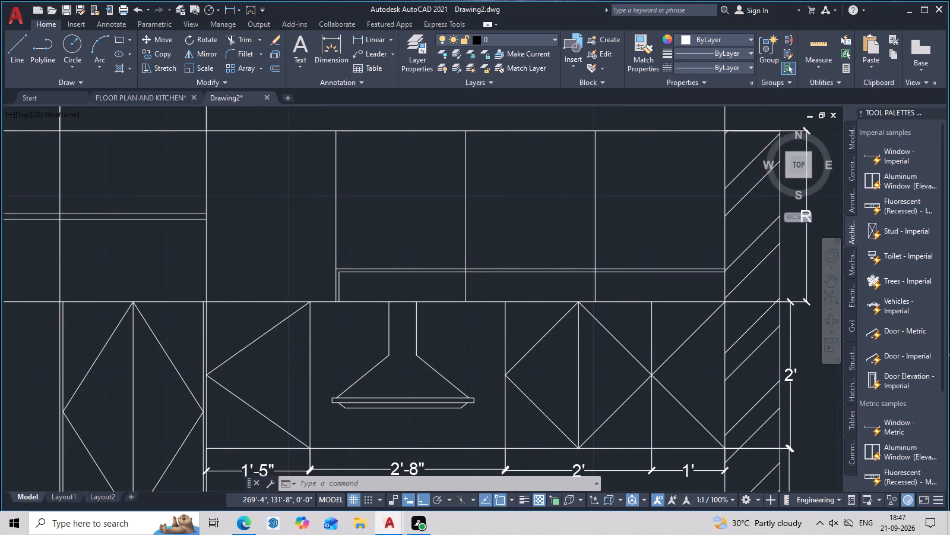
scroll(481, 318, down, 1)
middle_drag(481, 318, 492, 334)
scroll(492, 334, up, 2)
middle_drag(492, 334, 553, 333)
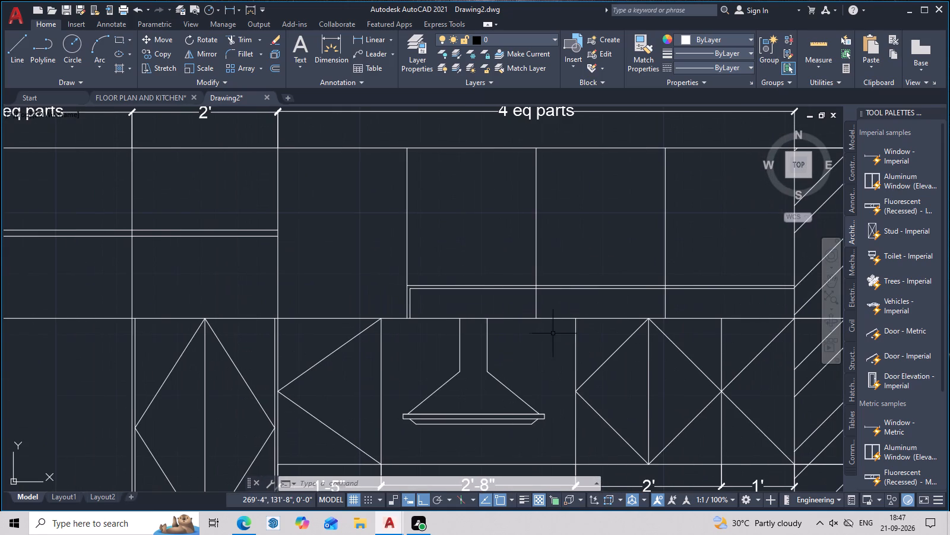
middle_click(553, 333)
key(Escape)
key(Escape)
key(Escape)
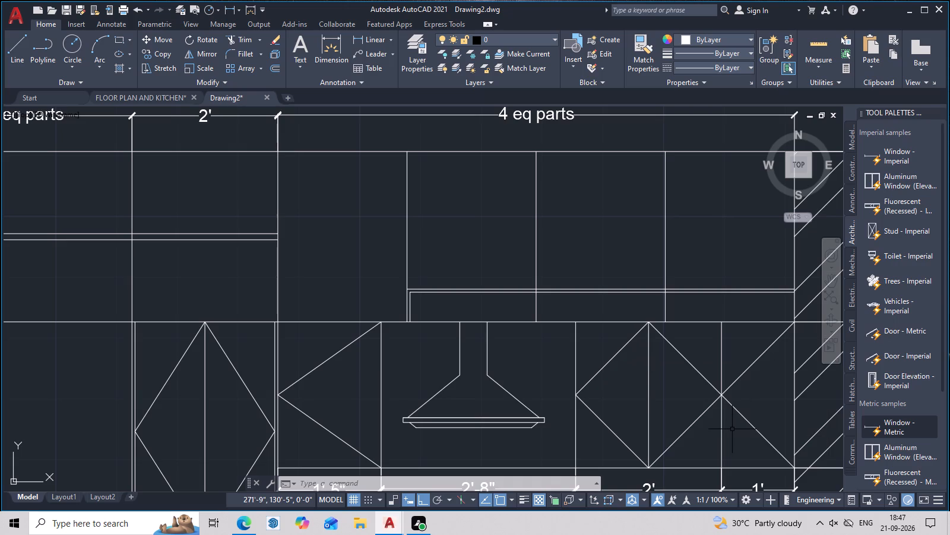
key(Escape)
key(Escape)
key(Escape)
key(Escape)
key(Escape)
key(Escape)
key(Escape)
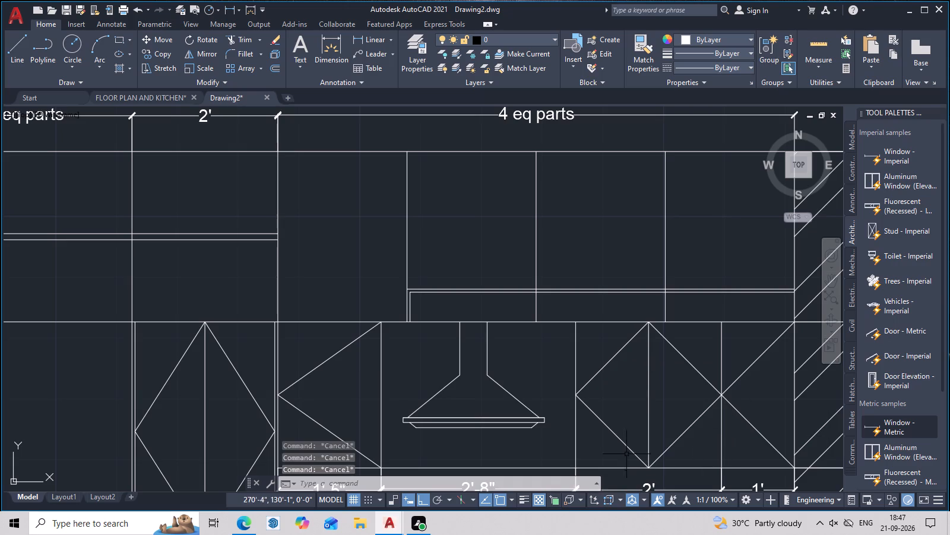
Examine the upper elevation's tall unit, base cabinets and top compartments for missing details.
scroll(273, 284, down, 3)
middle_drag(296, 310, 422, 307)
scroll(404, 320, up, 1)
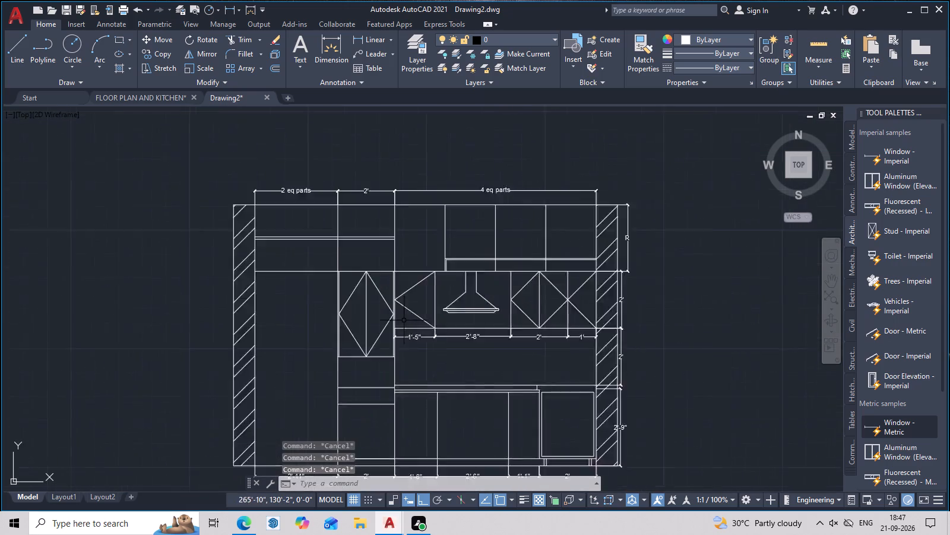
scroll(404, 320, up, 1)
middle_drag(404, 320, 562, 294)
middle_drag(525, 316, 511, 261)
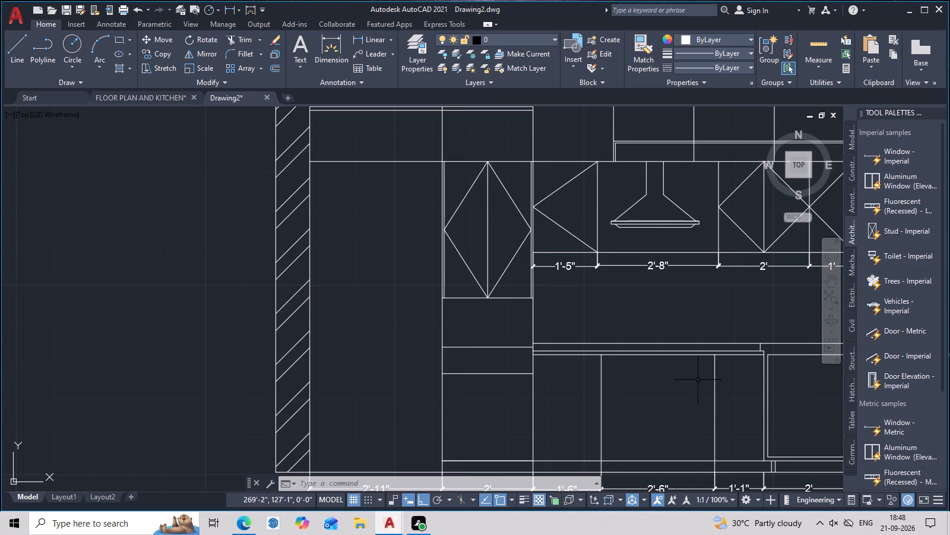
middle_drag(668, 394, 521, 492)
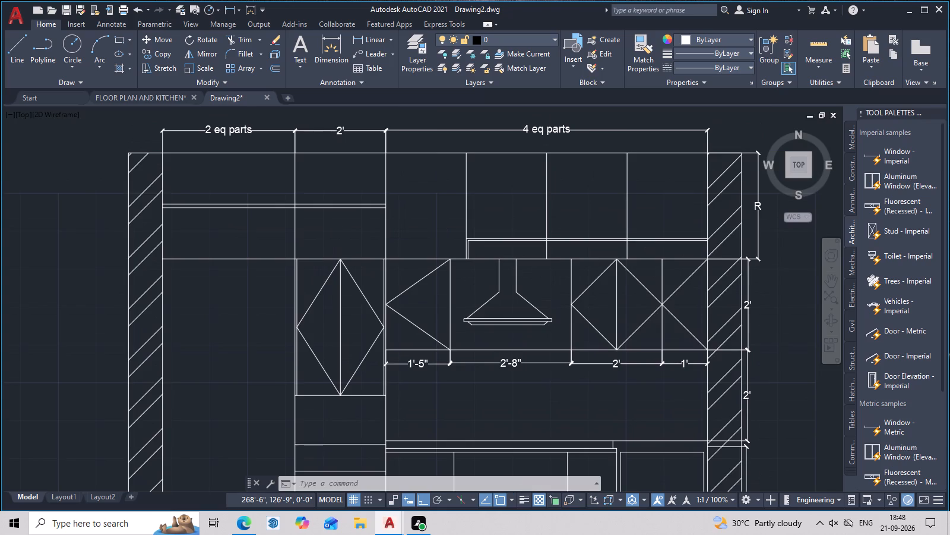
Mirror the "R" height dimension from the right wall to the left wall about the upper elevation's vertical centreline, keeping the original.
scroll(516, 265, up, 4)
scroll(515, 254, down, 3)
middle_drag(525, 288, 562, 407)
key(Escape)
middle_drag(460, 384, 479, 362)
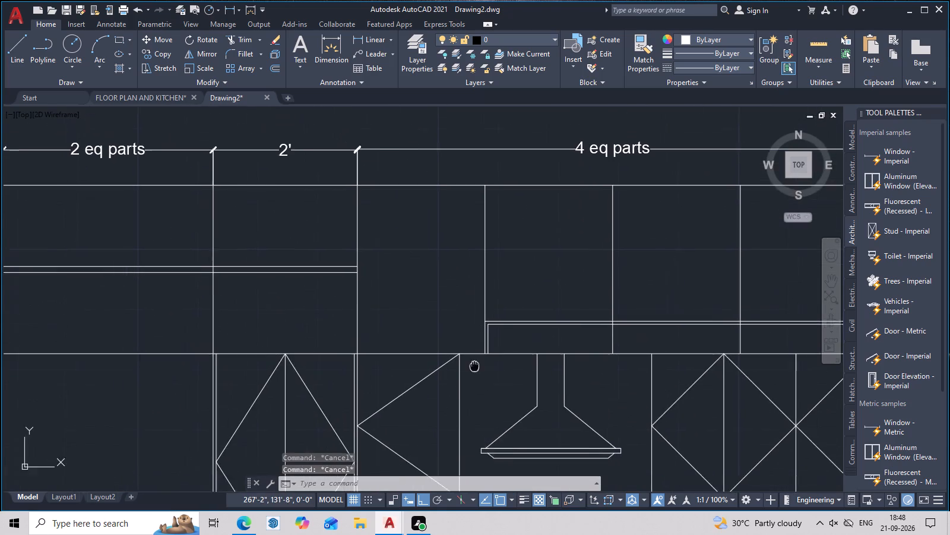
middle_drag(479, 362, 496, 347)
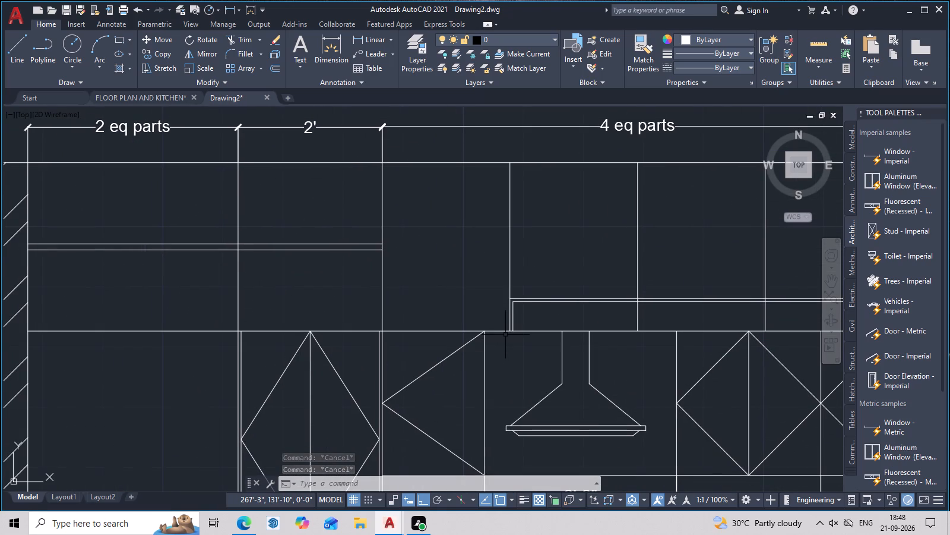
middle_drag(417, 313, 685, 317)
scroll(313, 87, down, 1)
middle_drag(337, 141, 406, 223)
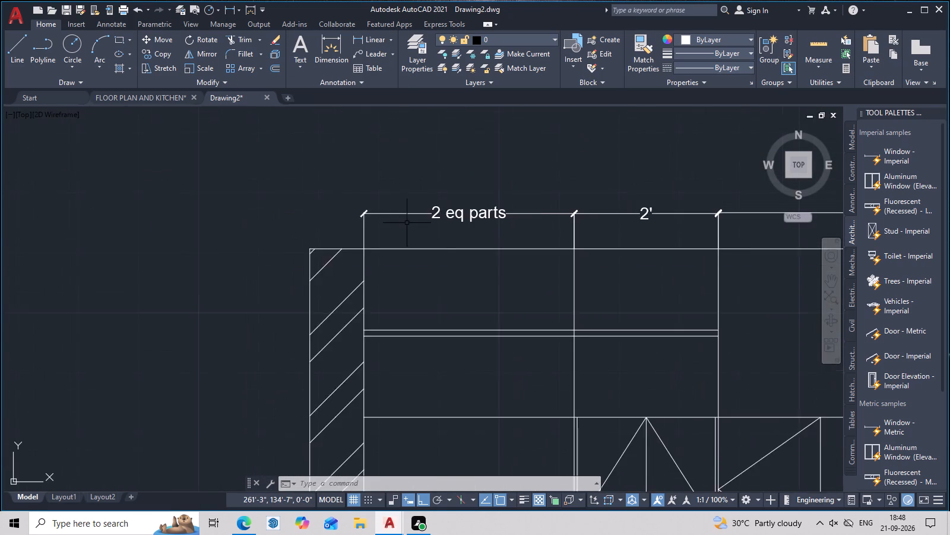
scroll(407, 223, down, 1)
middle_drag(463, 261, 473, 230)
middle_drag(501, 310, 213, 320)
click(693, 278)
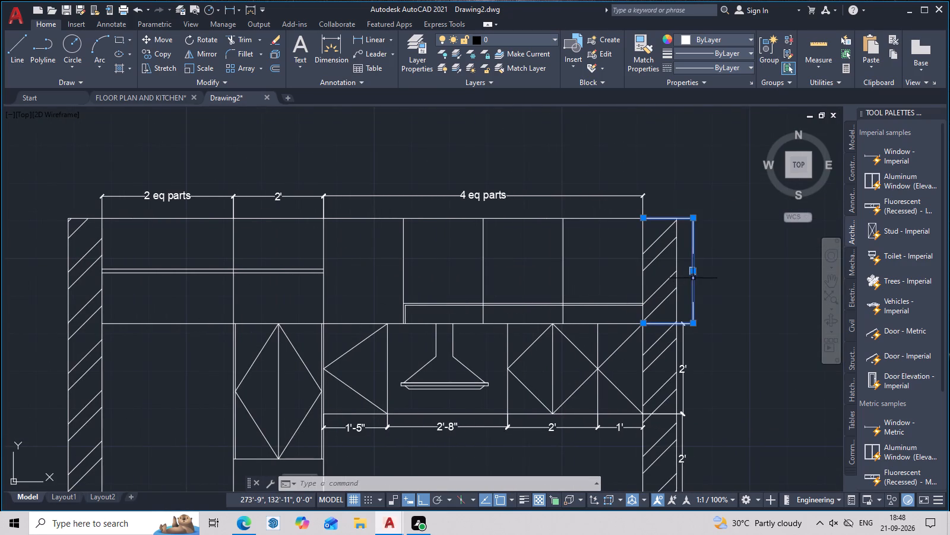
text(mi)
key(space)
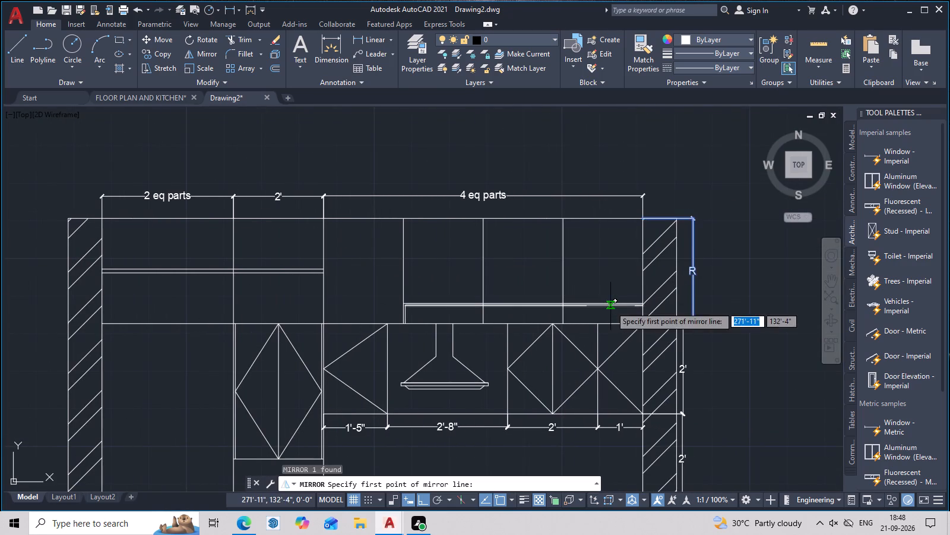
middle_drag(552, 294, 917, 307)
middle_drag(737, 244, 575, 228)
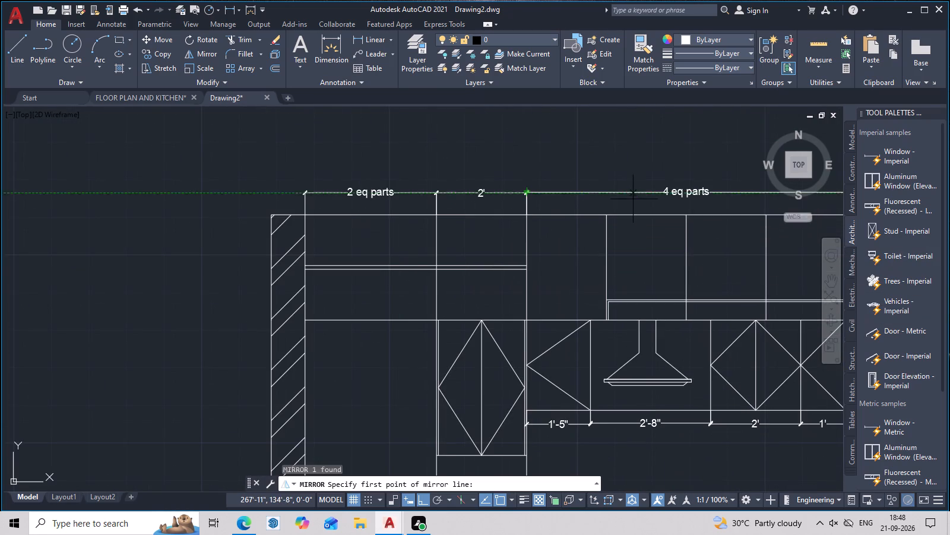
middle_drag(702, 215, 526, 198)
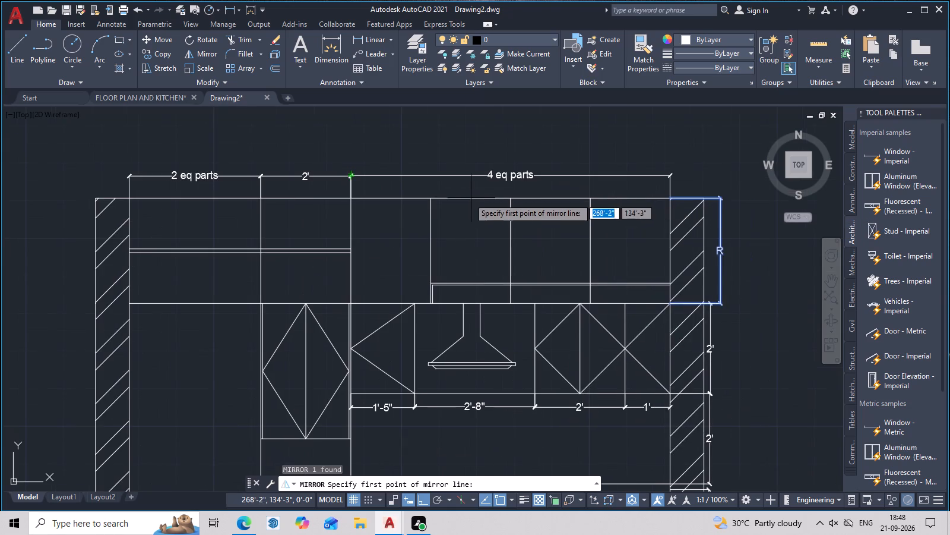
click(403, 198)
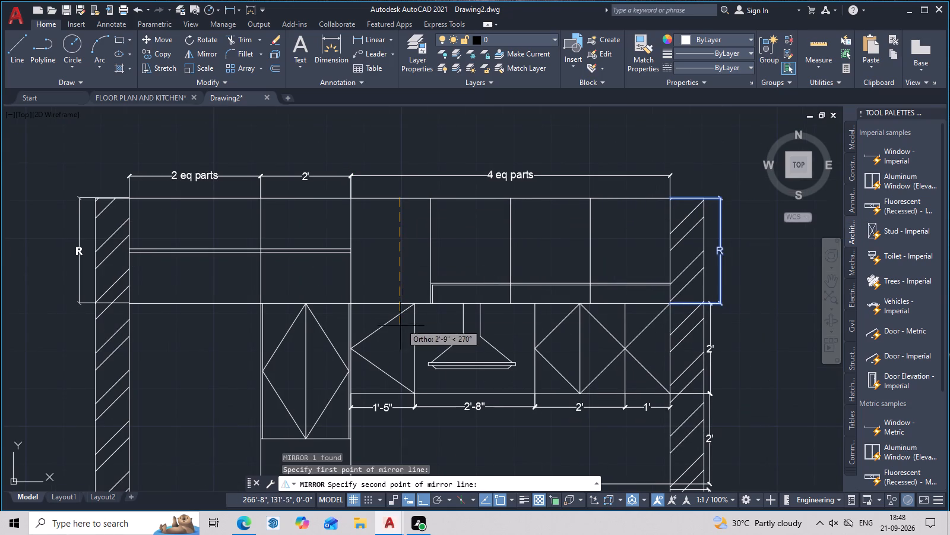
middle_drag(388, 369, 404, 136)
click(410, 215)
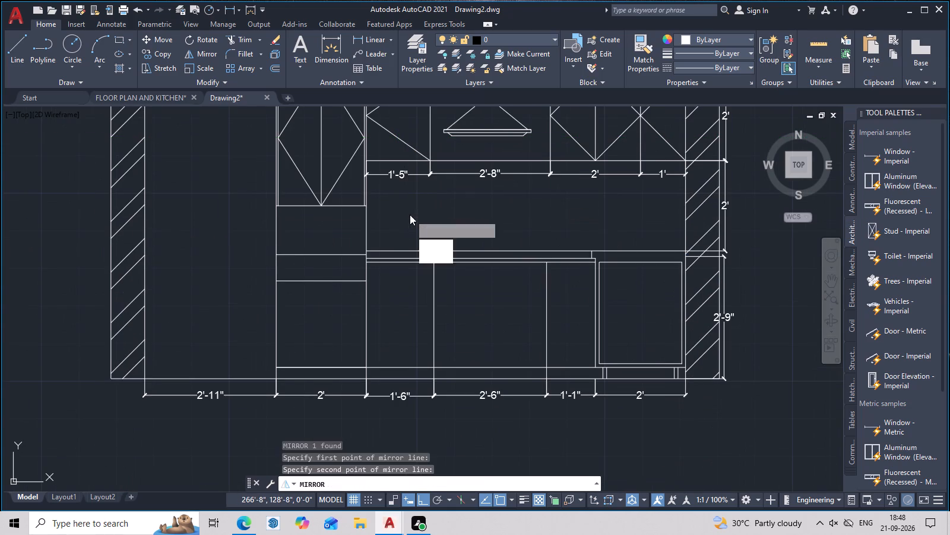
drag(443, 257, 410, 215)
Add a vertical linear dimension outside the upper elevation's left wall, from the top compartments' bottom line to the floor line.
scroll(420, 207, down, 2)
middle_drag(430, 201, 473, 288)
middle_drag(410, 212, 543, 238)
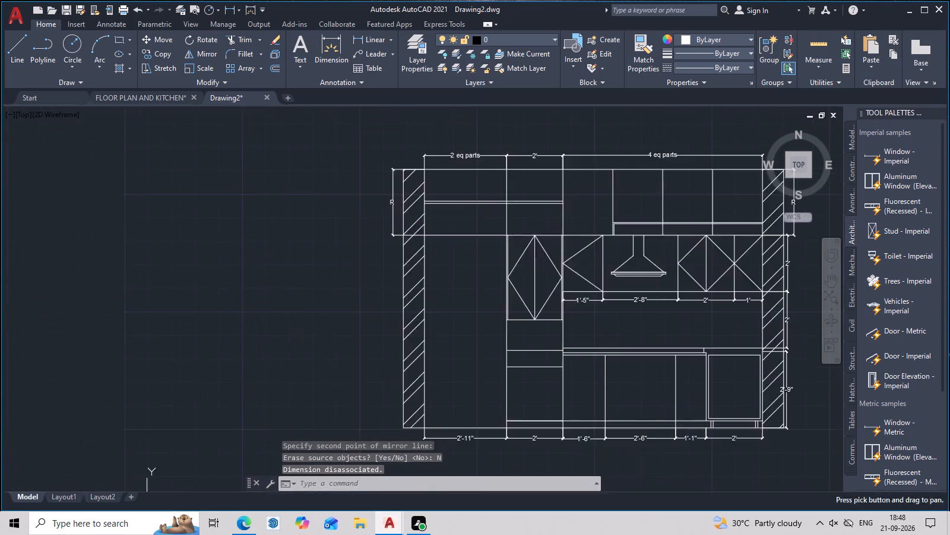
scroll(463, 204, up, 2)
middle_drag(480, 216, 591, 254)
middle_drag(582, 256, 566, 186)
scroll(566, 187, down, 2)
middle_drag(569, 253, 451, 255)
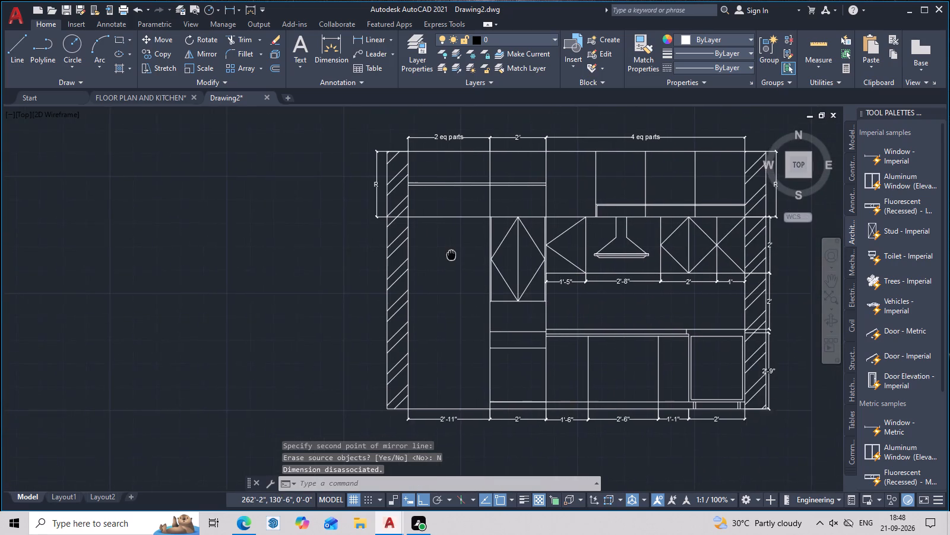
middle_drag(451, 255, 431, 256)
middle_drag(431, 256, 466, 263)
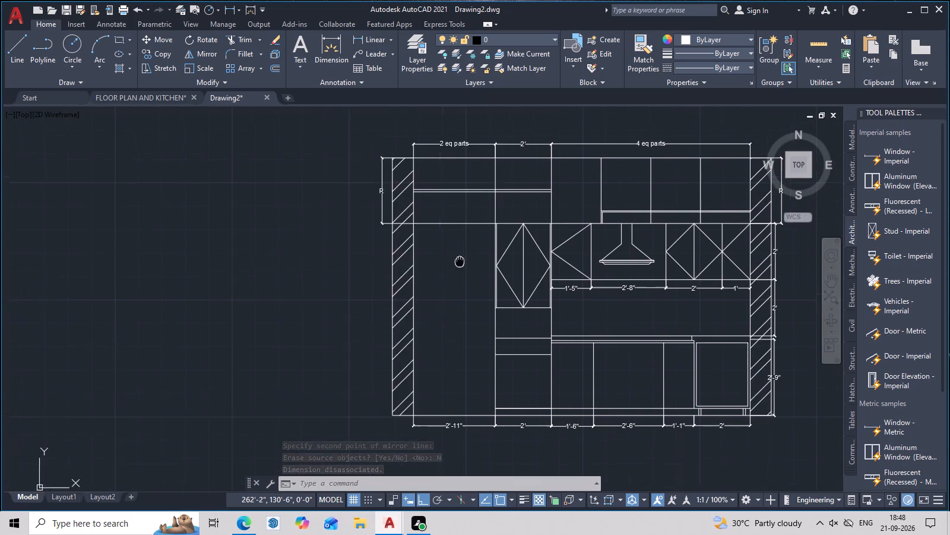
middle_drag(466, 263, 471, 263)
scroll(471, 263, up, 1)
middle_drag(473, 263, 540, 294)
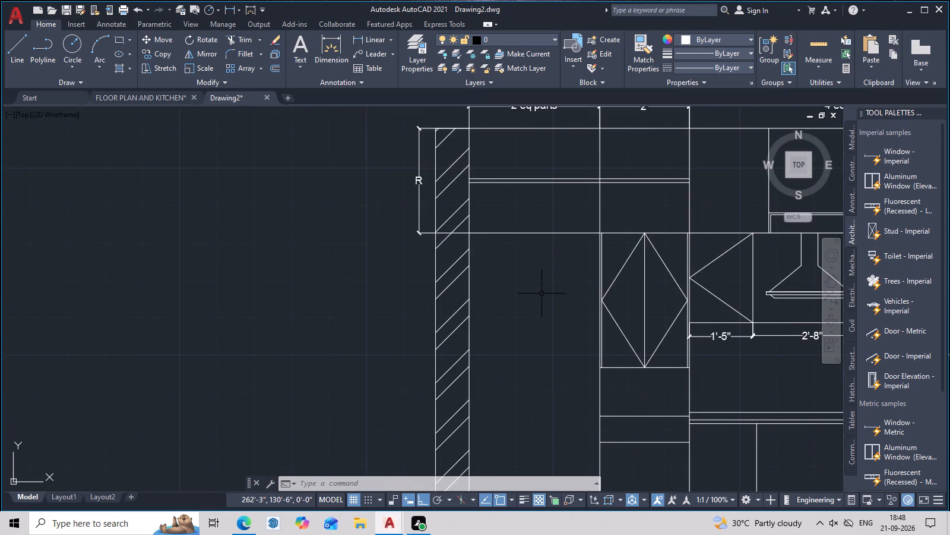
middle_drag(551, 292, 575, 286)
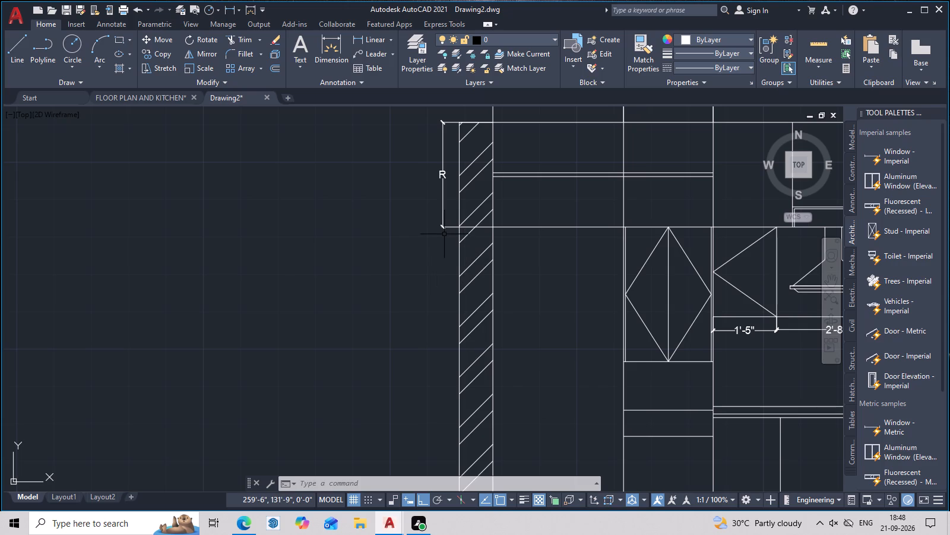
text(dl)
text(i)
key(space)
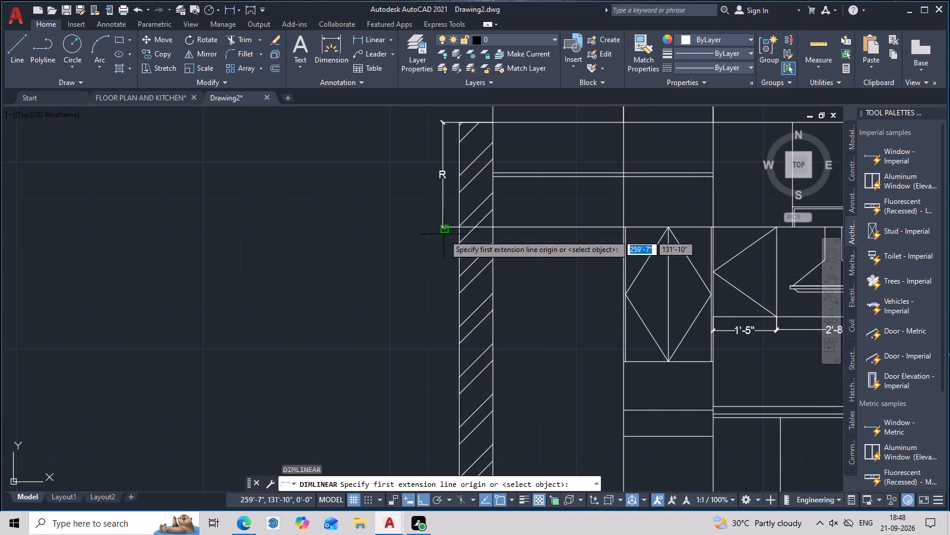
click(457, 225)
middle_drag(452, 269, 477, 140)
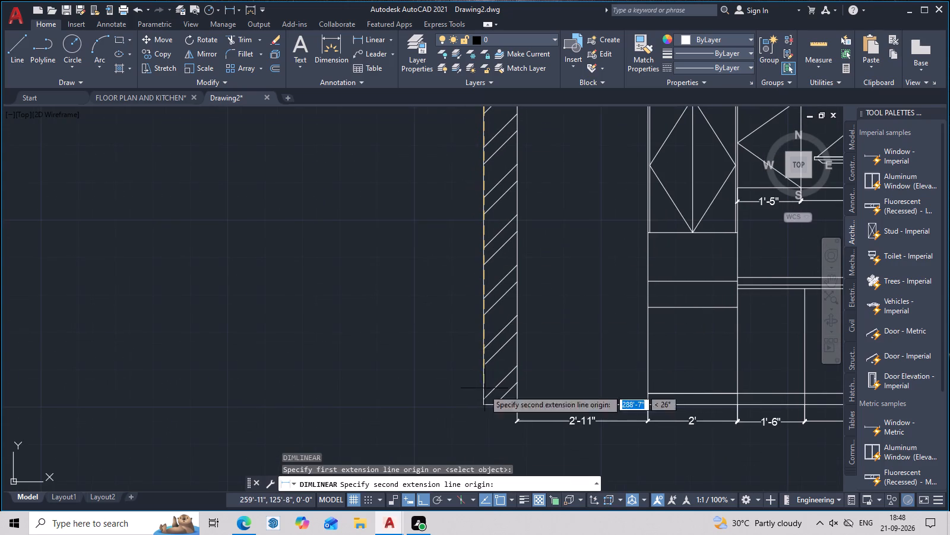
click(484, 404)
click(464, 398)
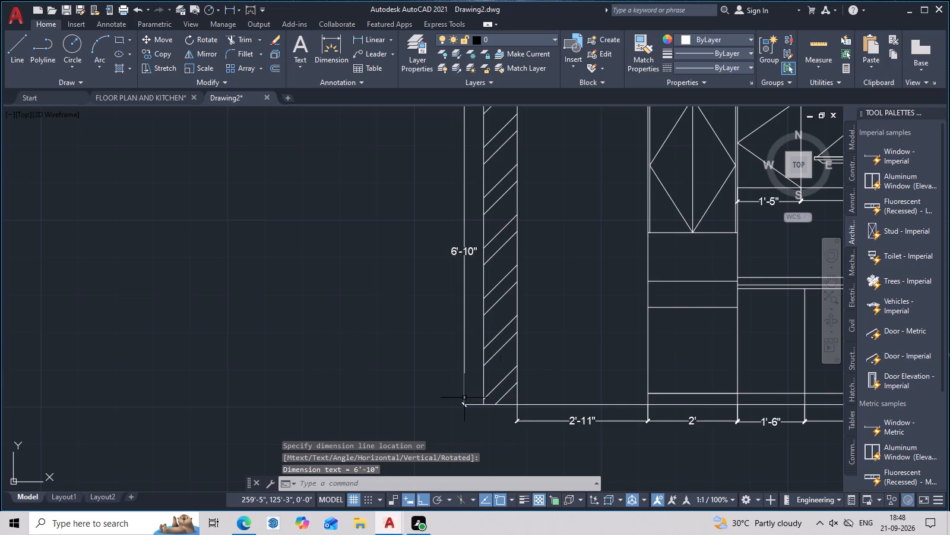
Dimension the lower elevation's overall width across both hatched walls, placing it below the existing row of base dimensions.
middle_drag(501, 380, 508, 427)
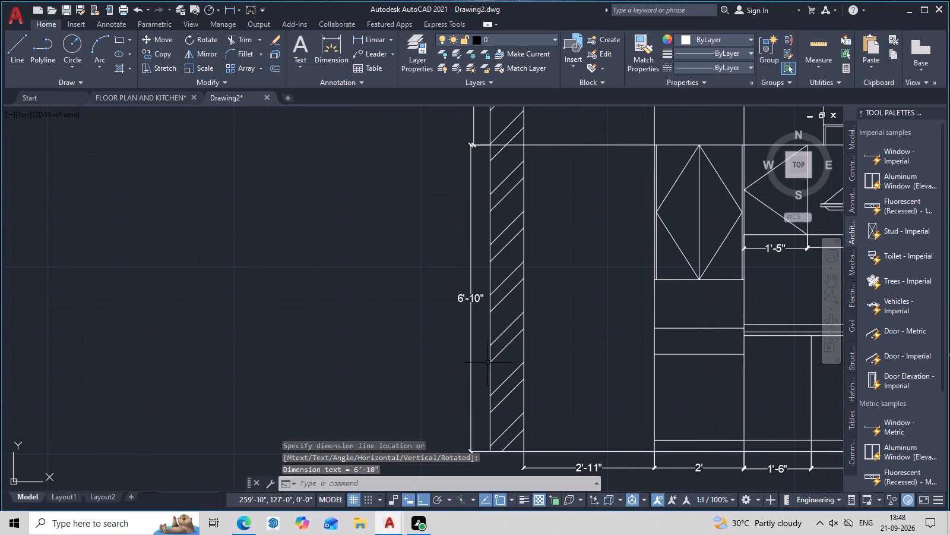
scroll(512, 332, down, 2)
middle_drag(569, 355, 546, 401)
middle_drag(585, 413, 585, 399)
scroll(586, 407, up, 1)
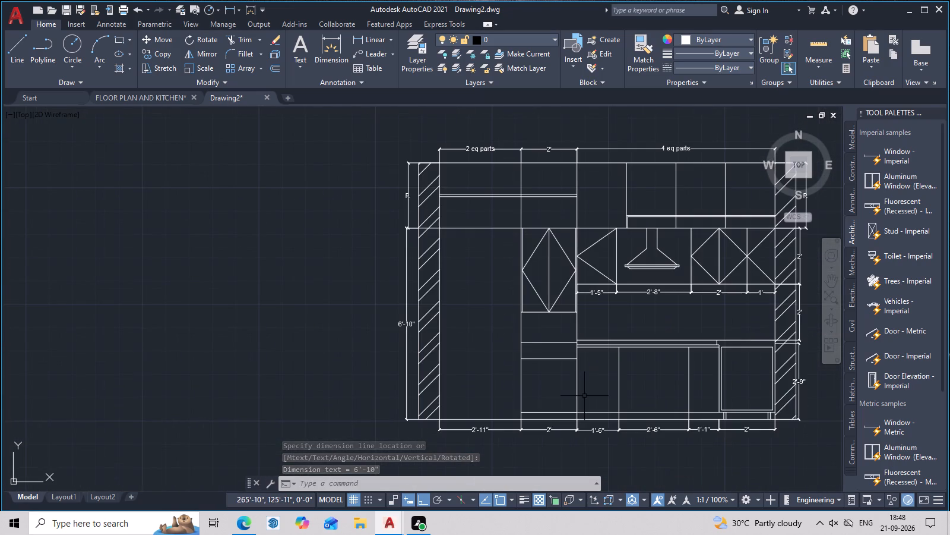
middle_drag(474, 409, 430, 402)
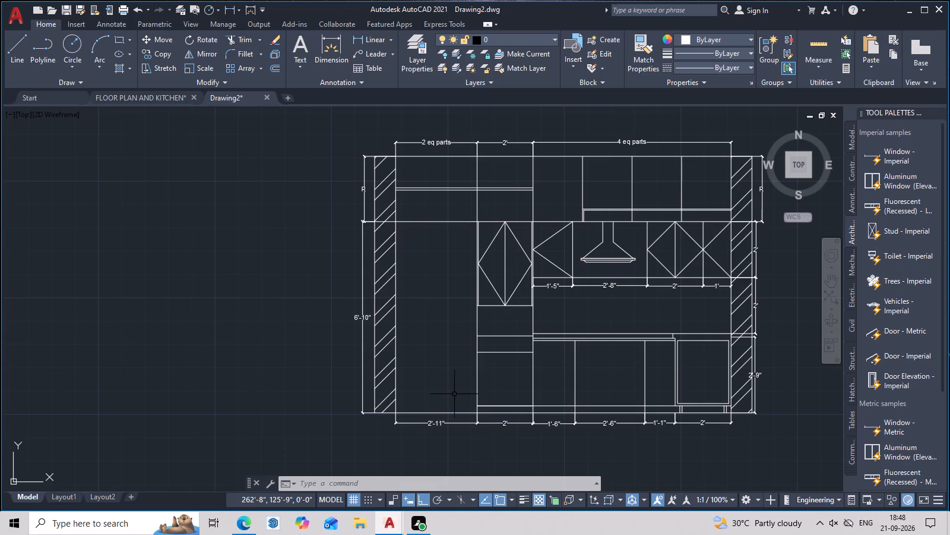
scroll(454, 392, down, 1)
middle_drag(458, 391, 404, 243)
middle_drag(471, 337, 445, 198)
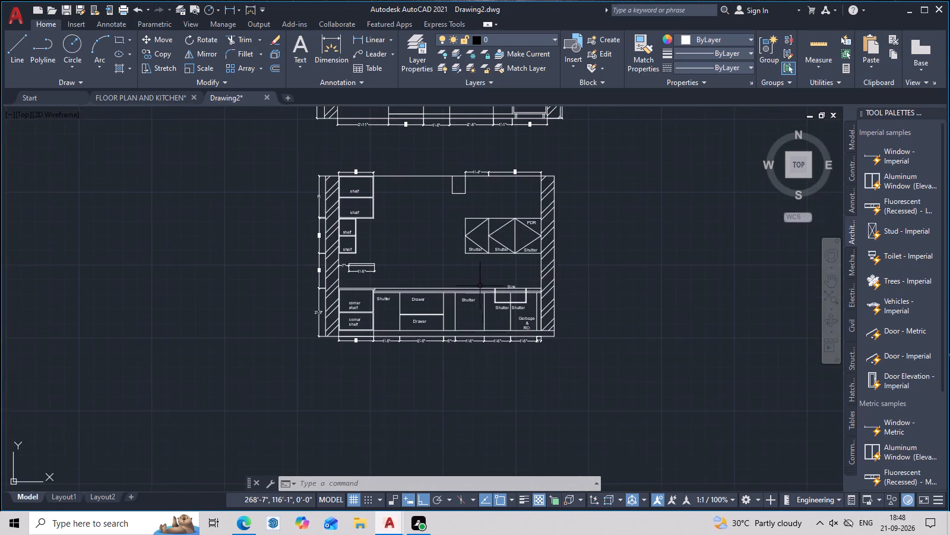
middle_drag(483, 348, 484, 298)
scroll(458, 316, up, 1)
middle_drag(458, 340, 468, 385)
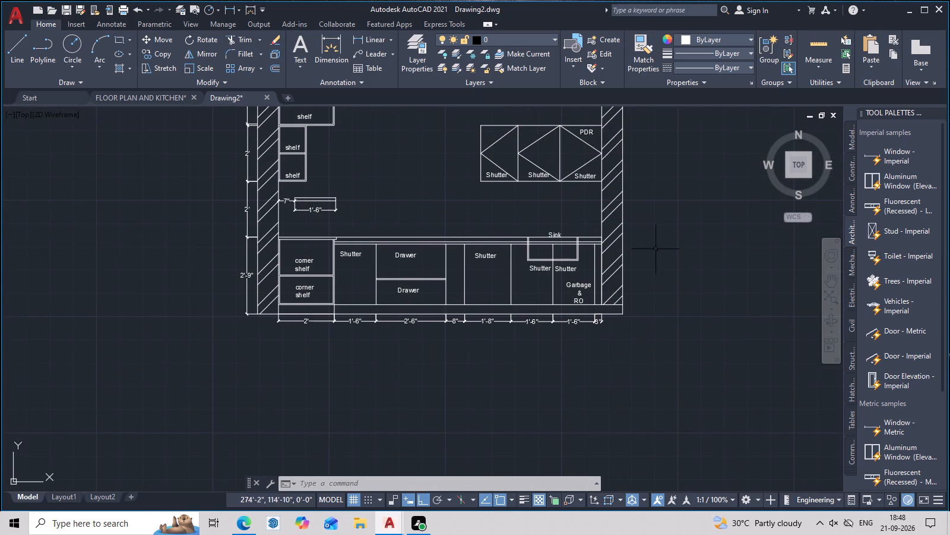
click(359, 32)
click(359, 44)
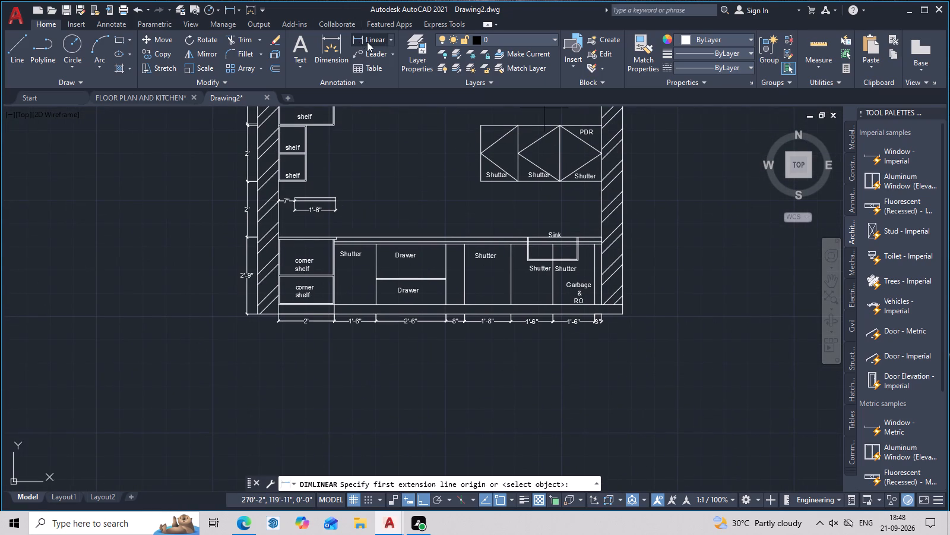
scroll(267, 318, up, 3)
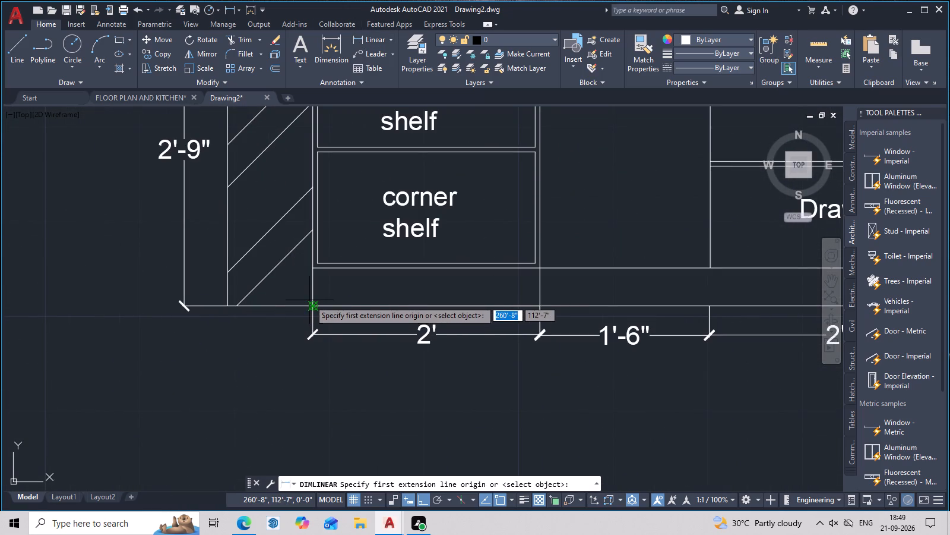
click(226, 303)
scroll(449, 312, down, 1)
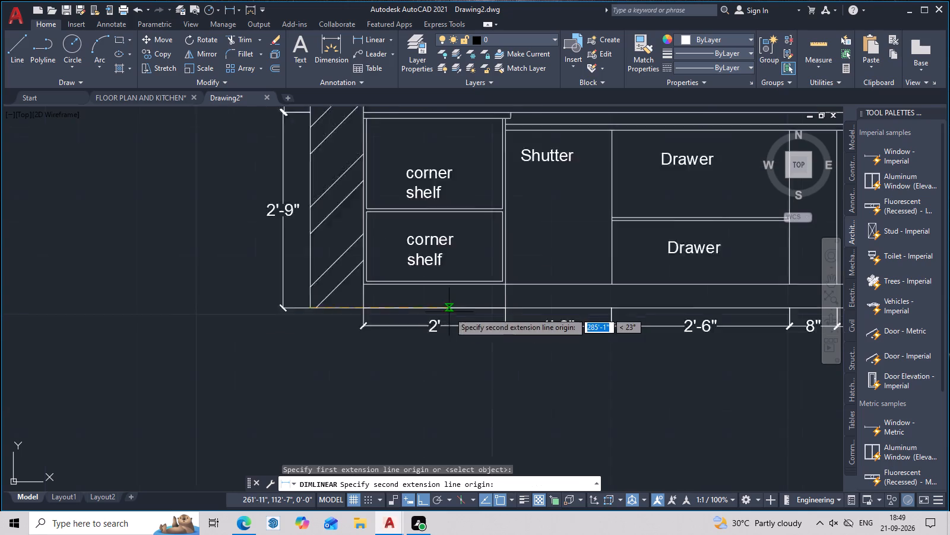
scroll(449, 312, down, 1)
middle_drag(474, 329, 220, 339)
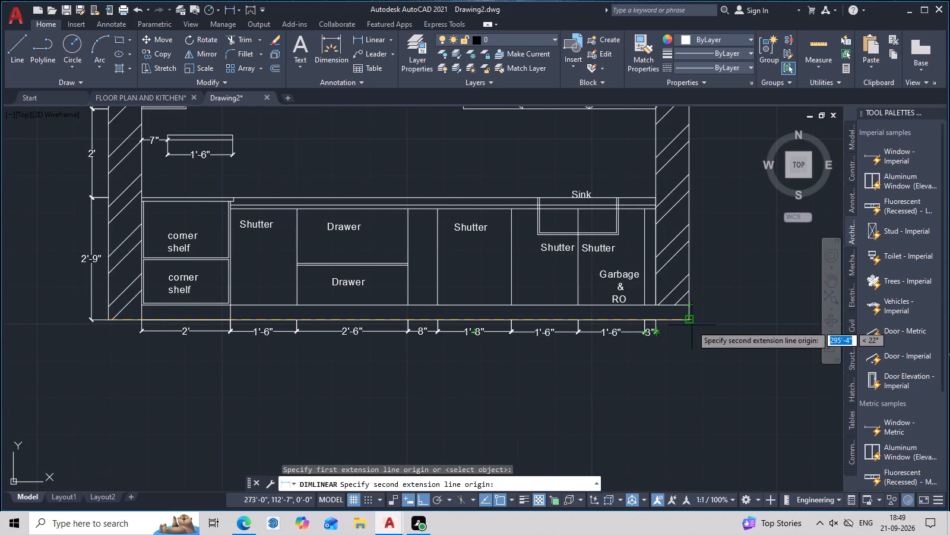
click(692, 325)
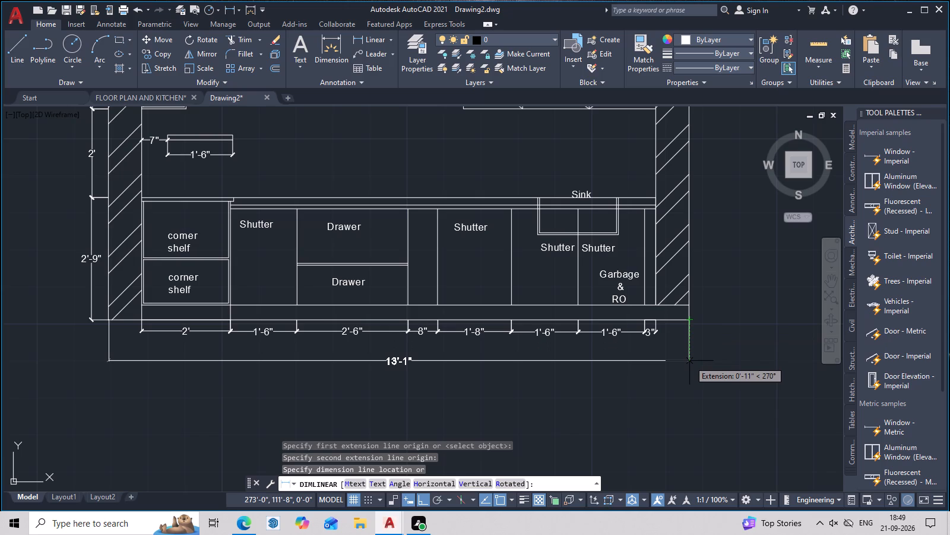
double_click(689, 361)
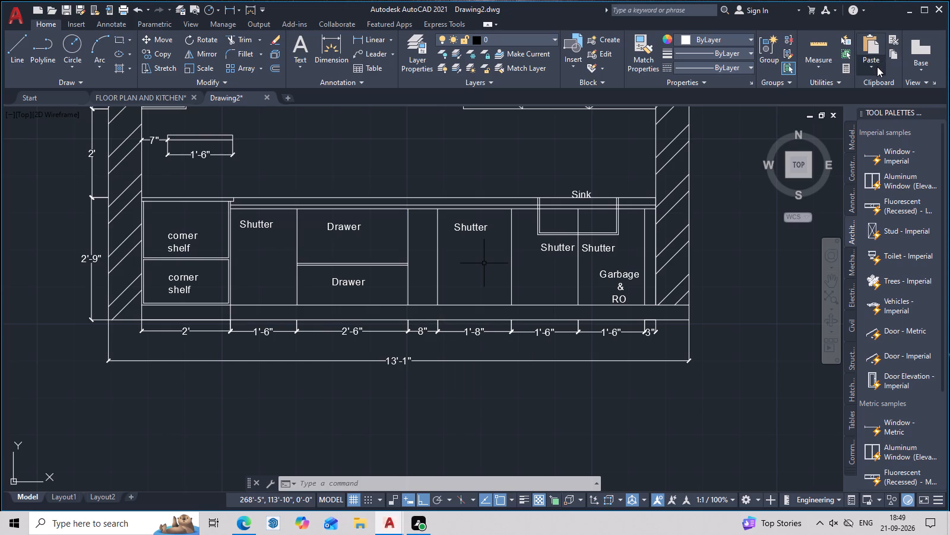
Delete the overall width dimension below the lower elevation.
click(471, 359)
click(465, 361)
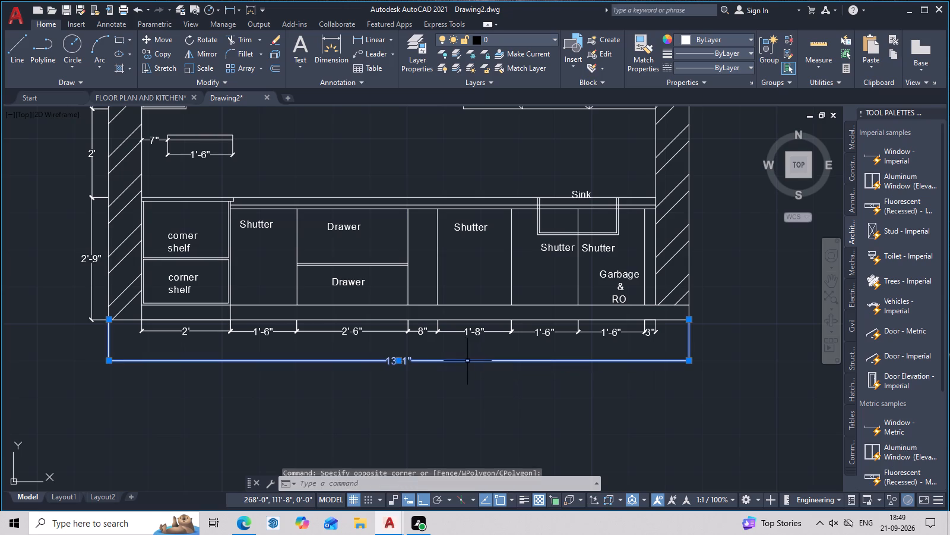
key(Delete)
Examine the upper elevation around the tall unit, hood and wall cabinets for details still missing.
scroll(456, 363, down, 2)
middle_drag(457, 372, 481, 474)
middle_drag(477, 210, 479, 278)
scroll(484, 282, up, 2)
middle_drag(484, 280, 510, 417)
middle_drag(536, 333, 482, 364)
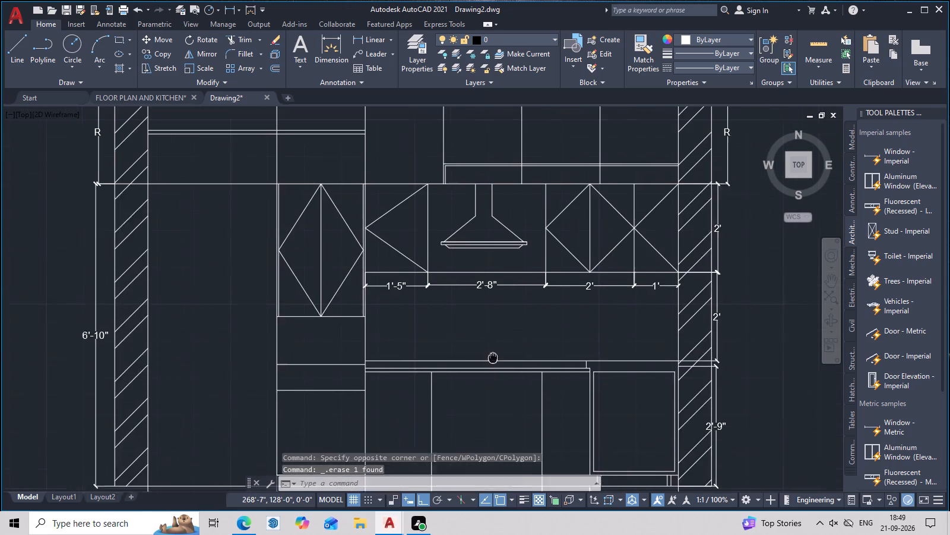
middle_drag(482, 364, 476, 367)
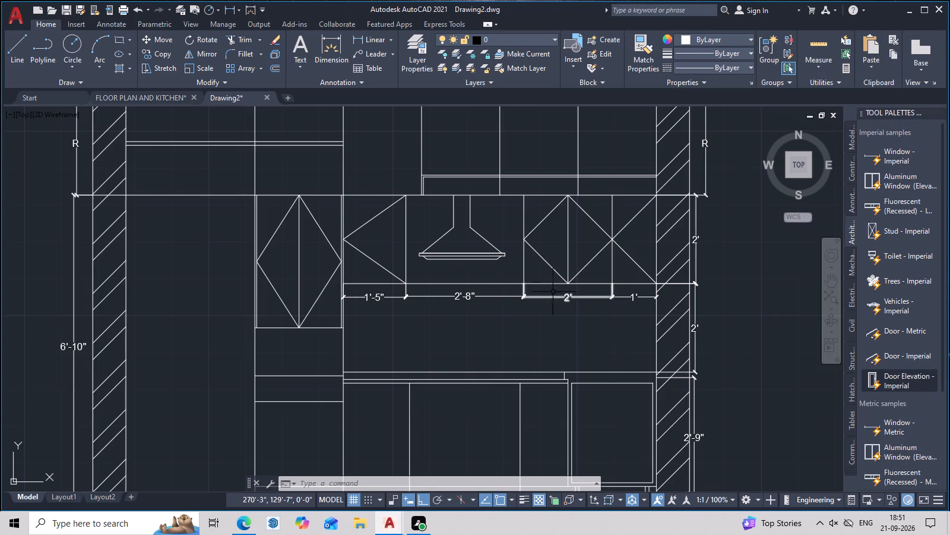
scroll(431, 228, down, 2)
middle_drag(466, 237, 657, 291)
scroll(654, 307, up, 2)
middle_drag(711, 369, 587, 241)
middle_drag(585, 263, 684, 361)
middle_drag(511, 313, 528, 317)
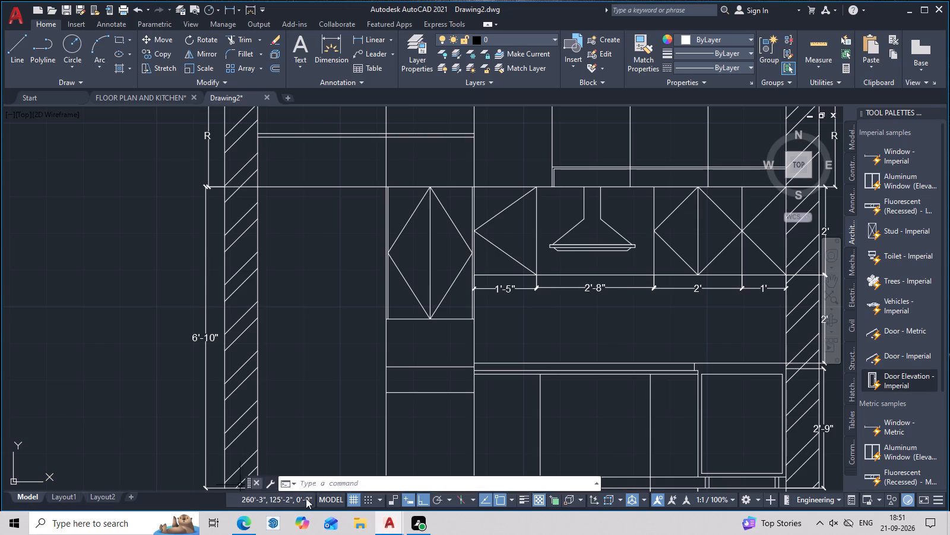
middle_drag(465, 341, 464, 341)
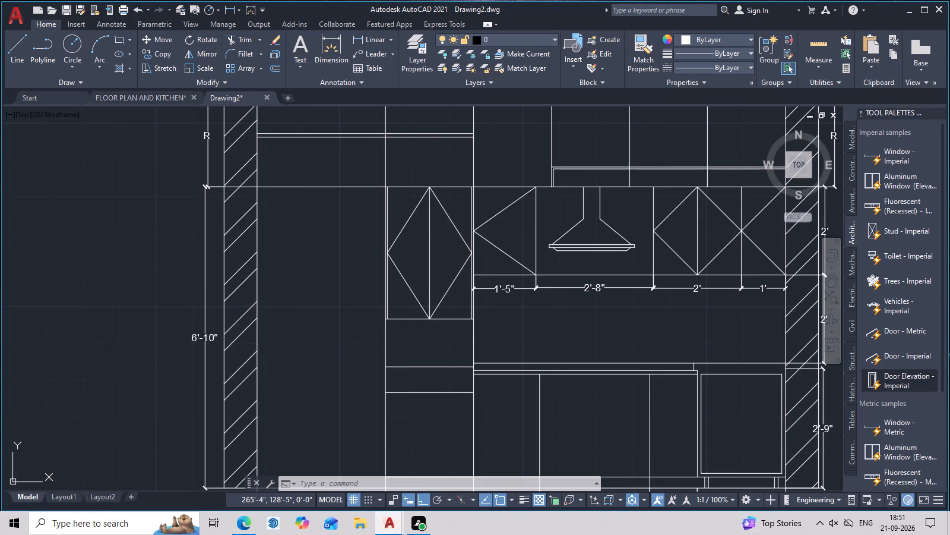
middle_drag(464, 341, 458, 322)
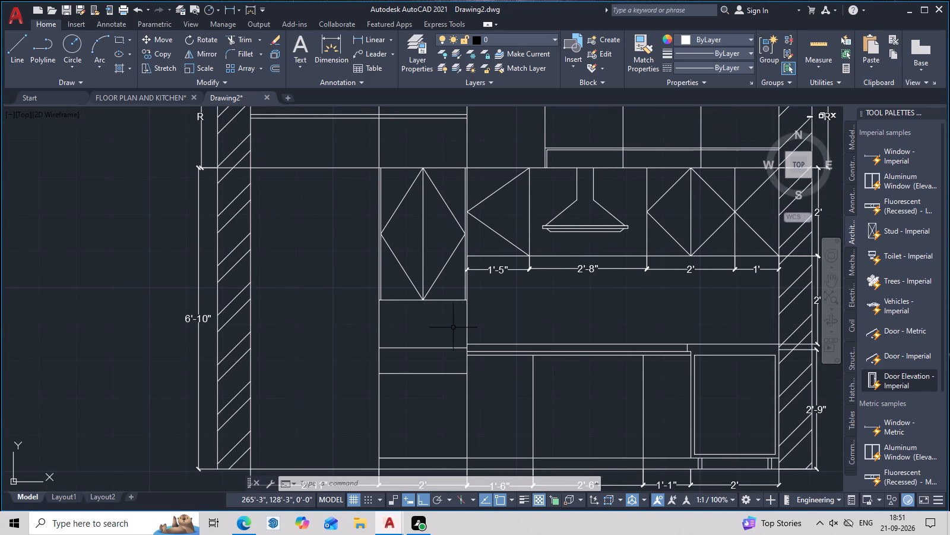
Draw a rectangle inside the tall unit's compartment directly below the diamond-marked shutters, leaving a small margin on all sides.
text(rec)
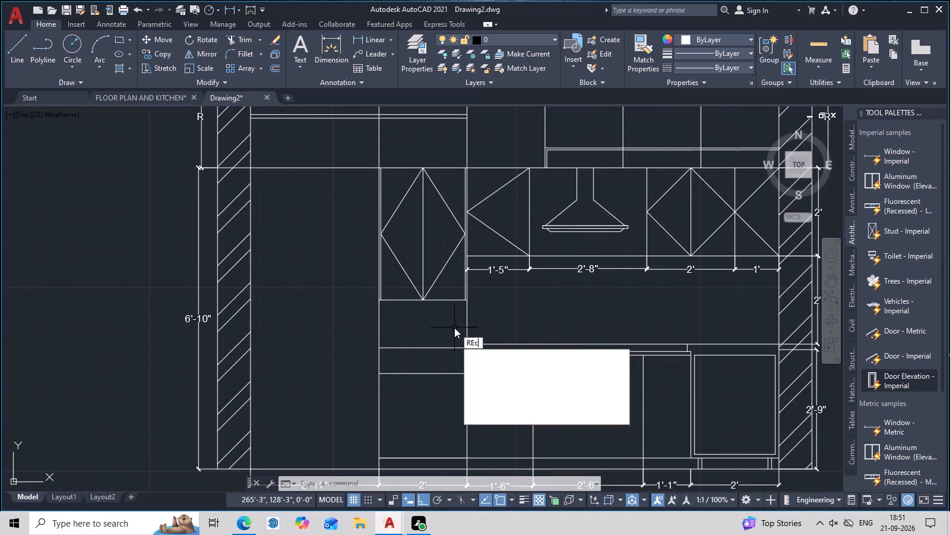
key(space)
middle_drag(430, 337, 423, 309)
scroll(424, 300, up, 1)
scroll(374, 269, up, 2)
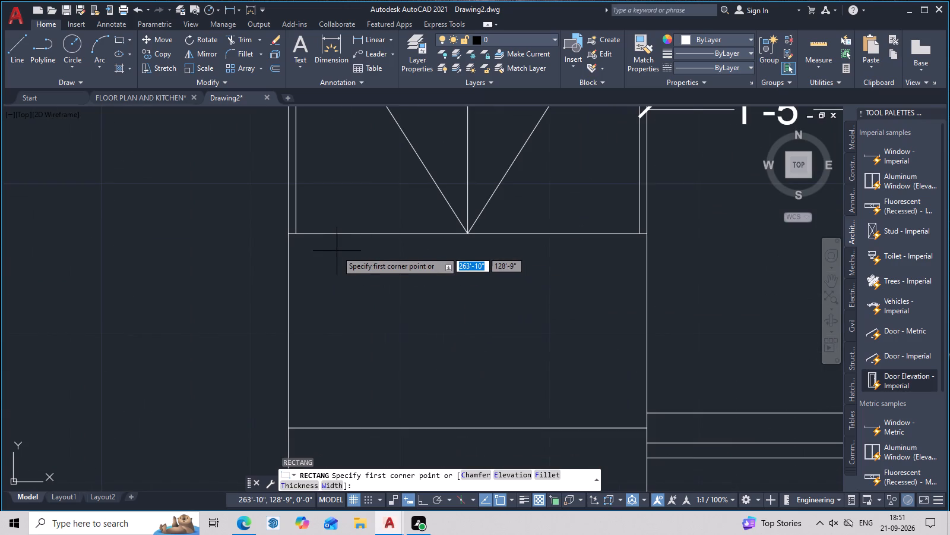
click(319, 251)
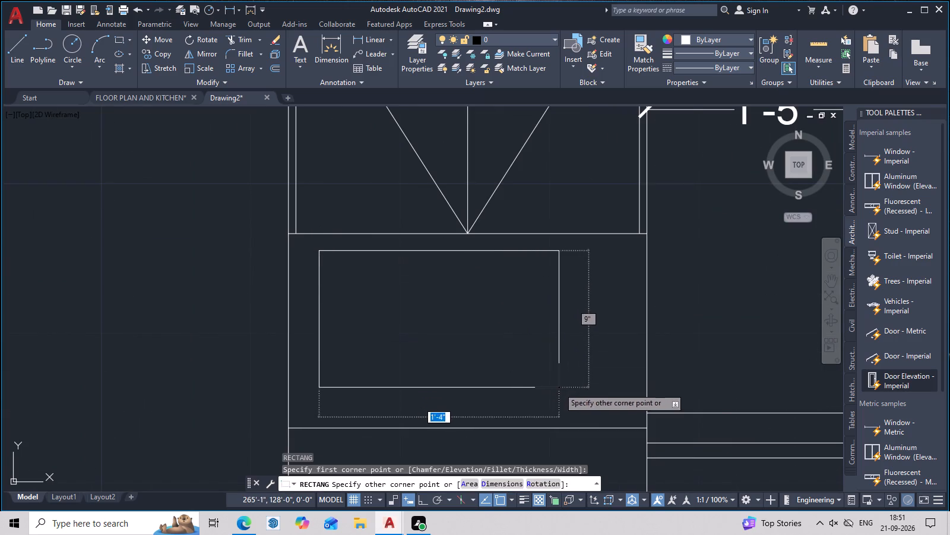
click(622, 415)
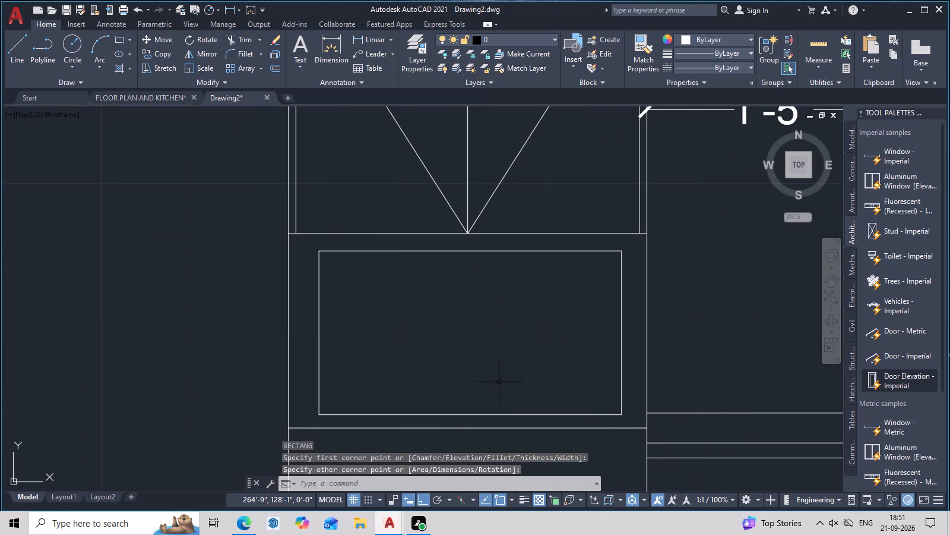
Draw a smaller rectangle about 1'-2" by 8" inside the tall unit's new rectangle, nearer its left side.
key(space)
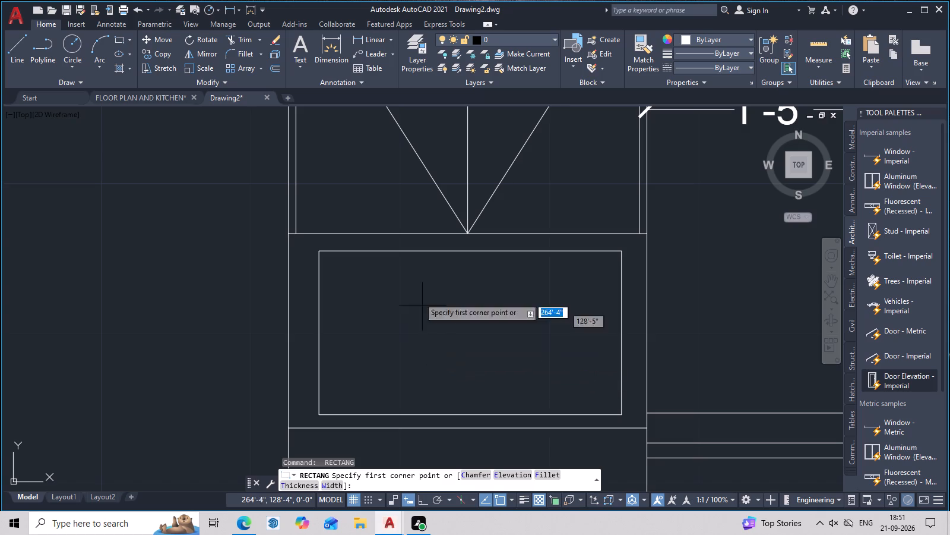
click(348, 270)
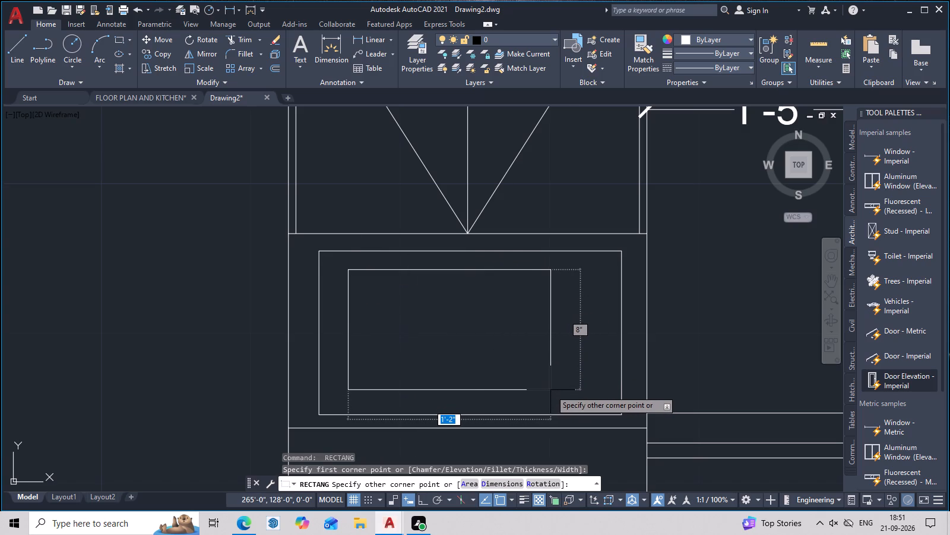
click(550, 390)
key(Escape)
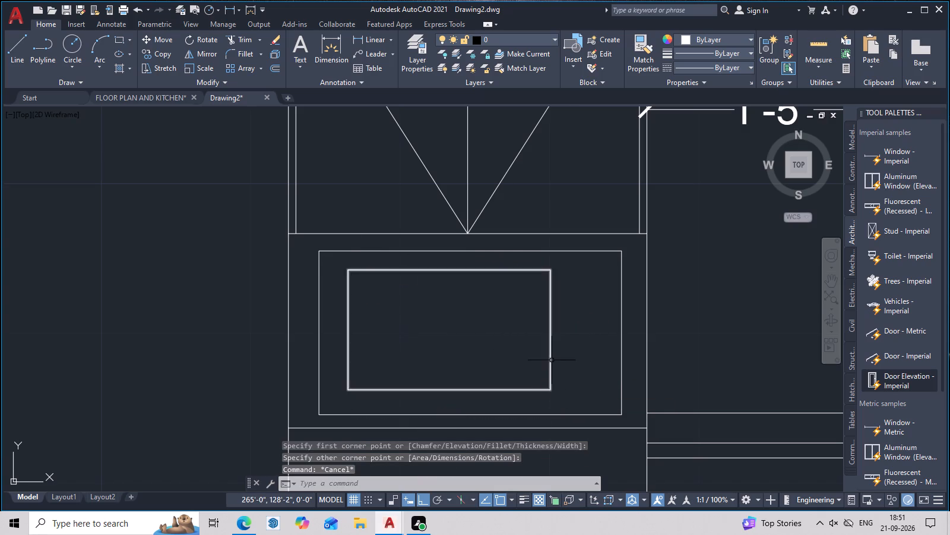
Explode the inner rectangle and extend its right edge up and down to meet the outer rectangle.
click(552, 360)
text(x)
key(space)
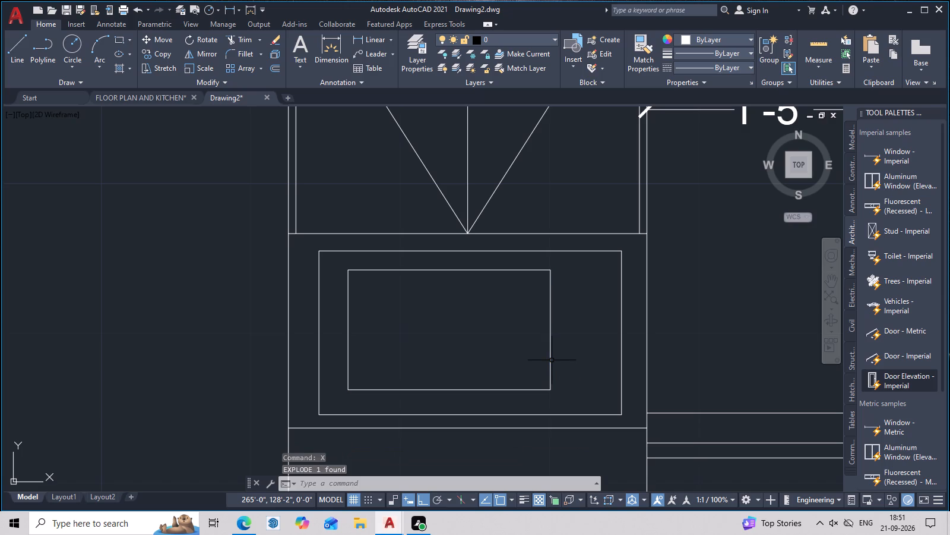
text(ex)
key(space)
click(552, 360)
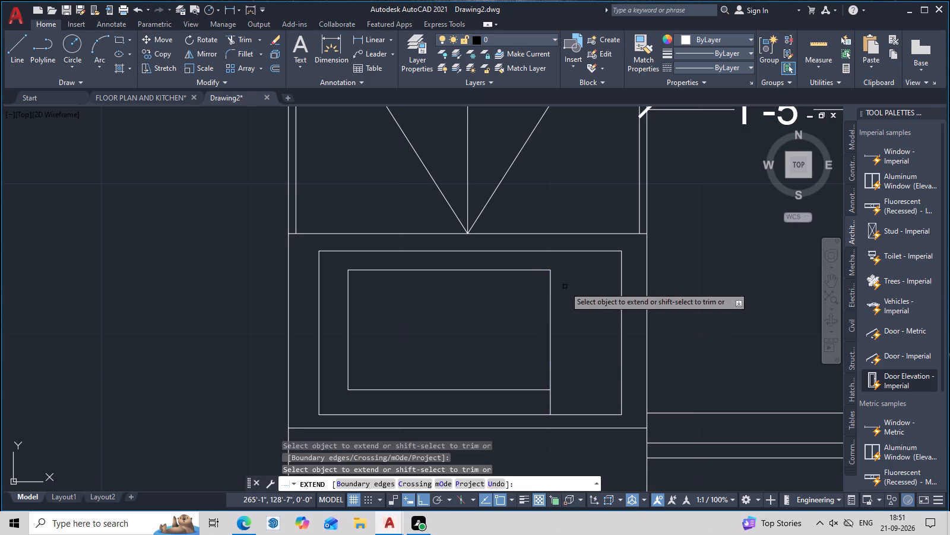
click(549, 295)
scroll(568, 342, down, 2)
middle_drag(576, 361, 582, 338)
key(Escape)
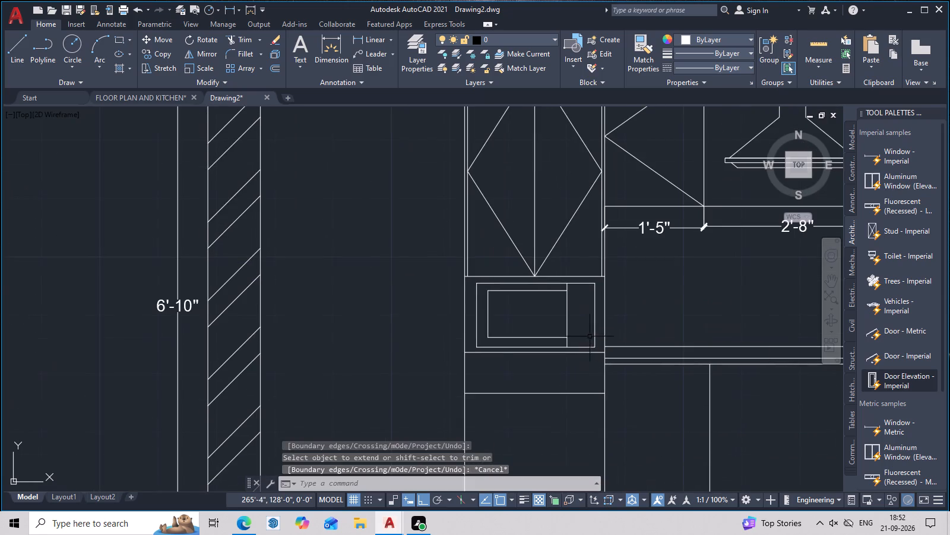
middle_drag(590, 384, 608, 335)
scroll(608, 335, down, 1)
middle_drag(608, 338, 625, 414)
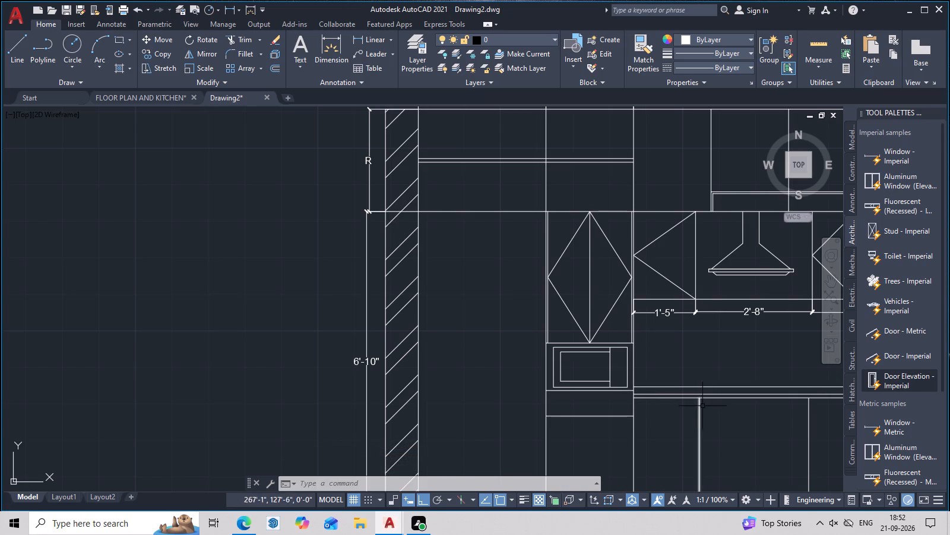
key(Escape)
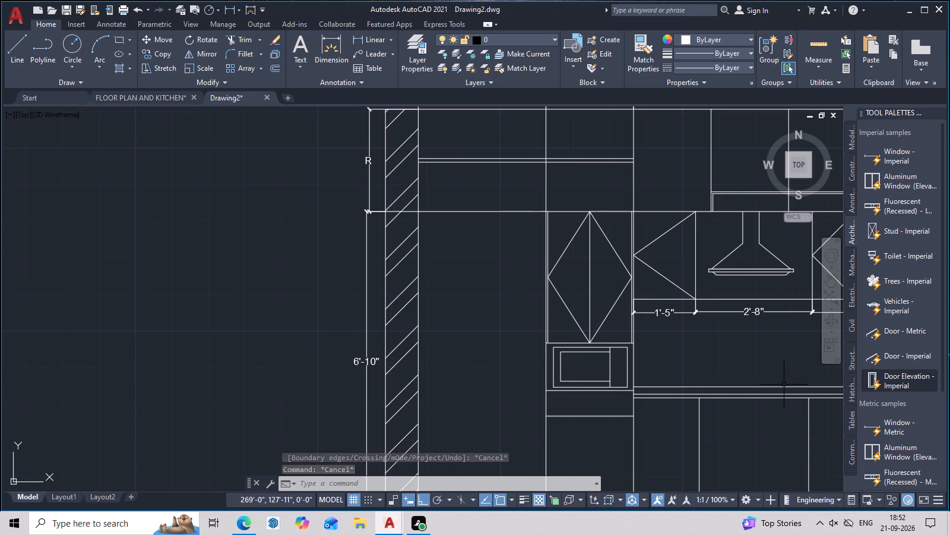
key(Escape)
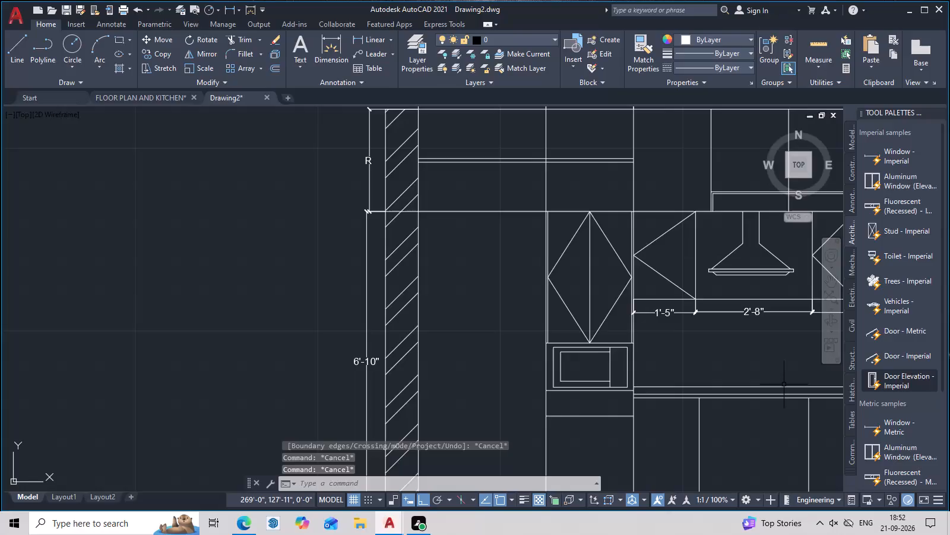
Draw a V-shaped opening mark in the shallow compartment below the rectangles, from its top corners to the bottom line's midpoint.
middle_drag(799, 377, 796, 276)
scroll(834, 287, up, 2)
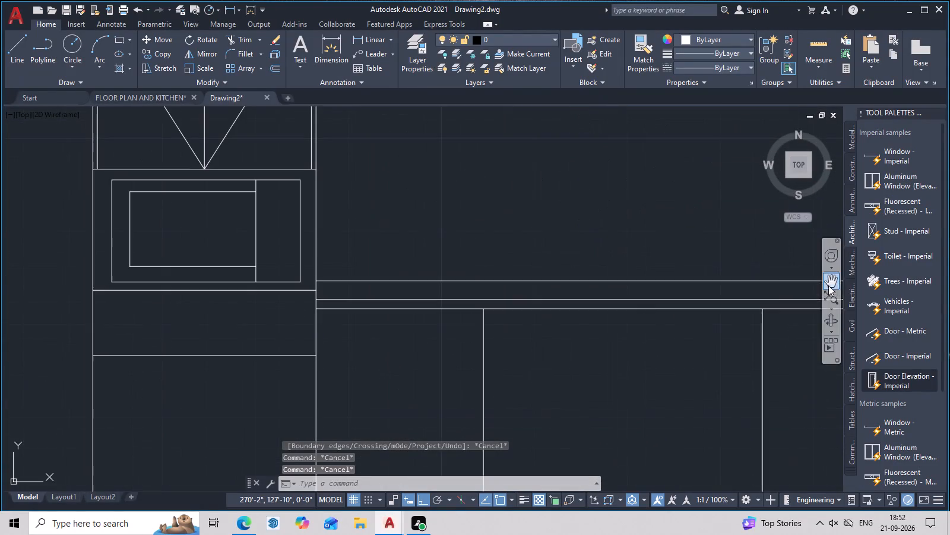
middle_drag(622, 309, 665, 286)
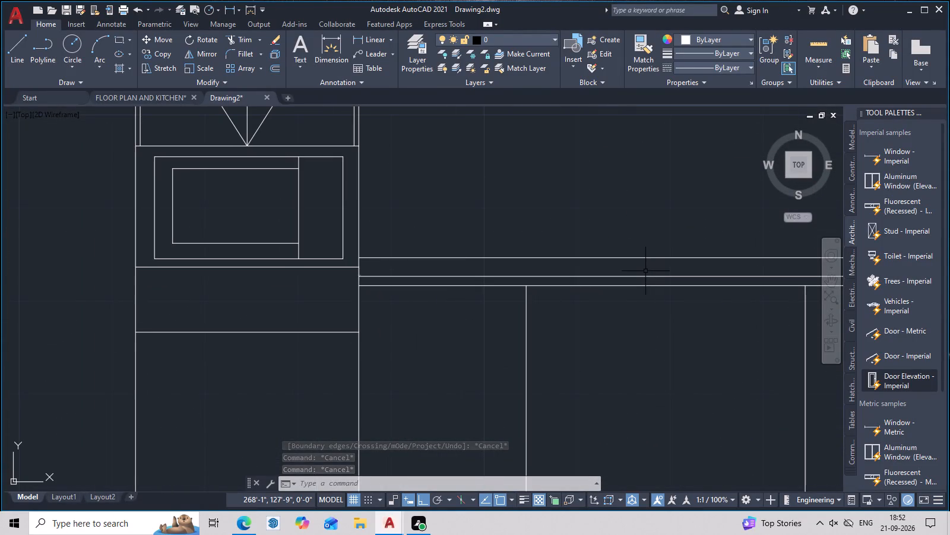
key(l)
key(space)
click(137, 267)
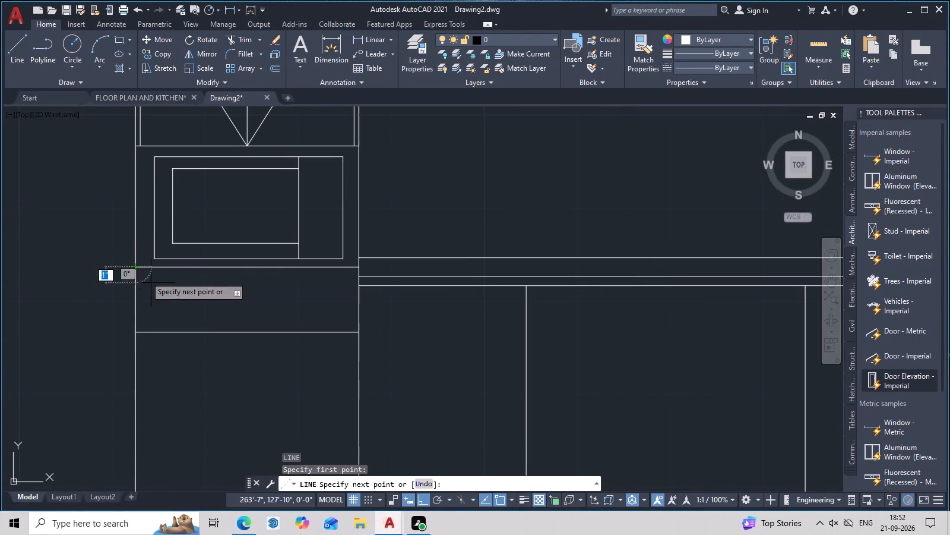
click(246, 336)
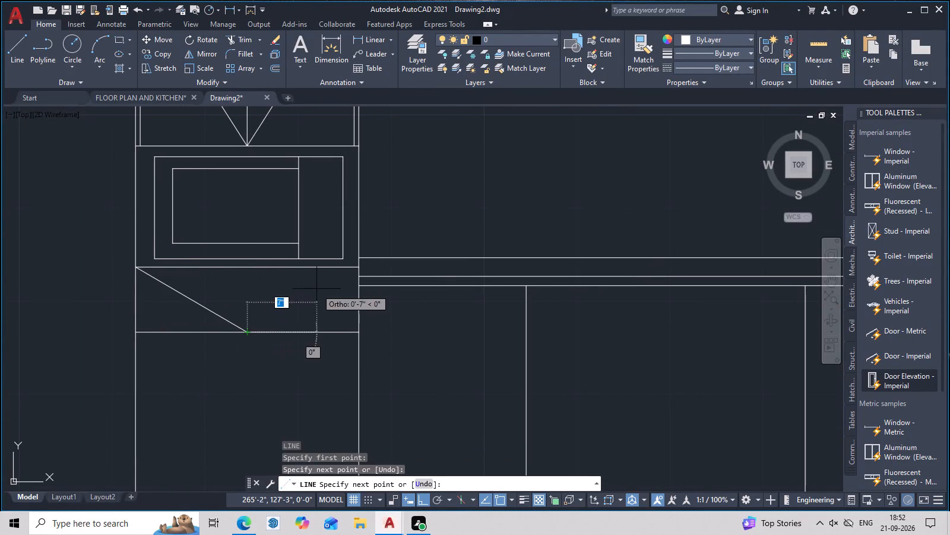
click(360, 269)
scroll(347, 323, down, 2)
middle_drag(401, 335, 480, 323)
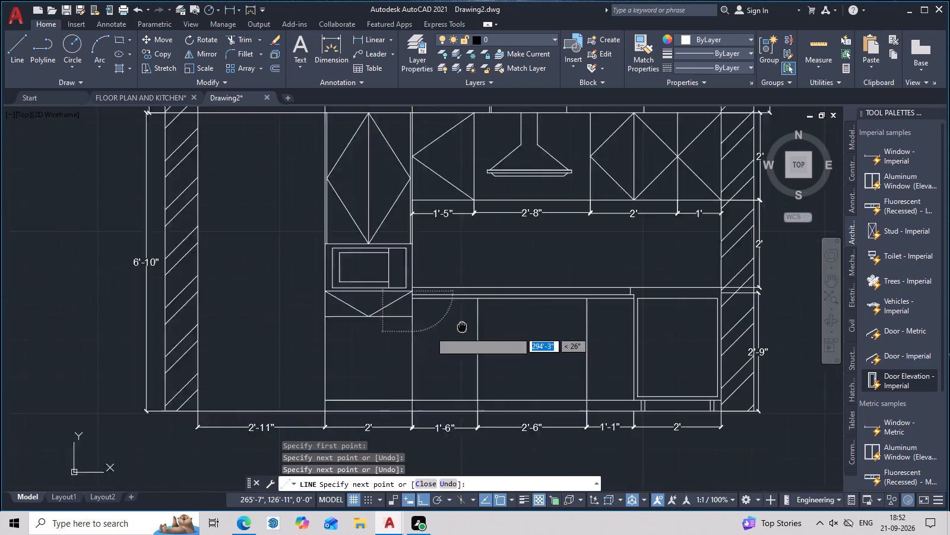
middle_drag(480, 323, 564, 309)
key(Escape)
Break the tall unit's left vertical line at the bottom line of the V-marked compartment.
middle_drag(565, 345, 793, 323)
middle_drag(758, 353, 647, 410)
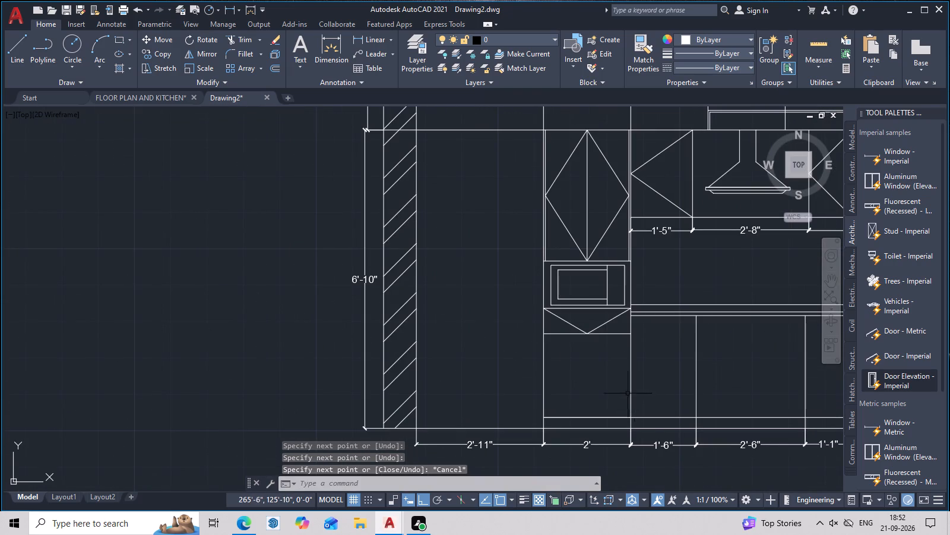
middle_click(587, 386)
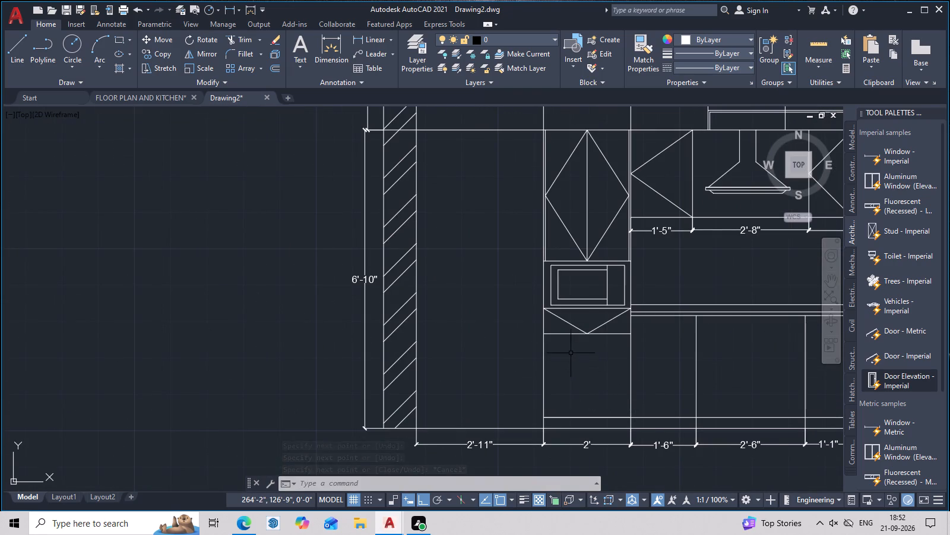
key(b)
key(r)
click(619, 443)
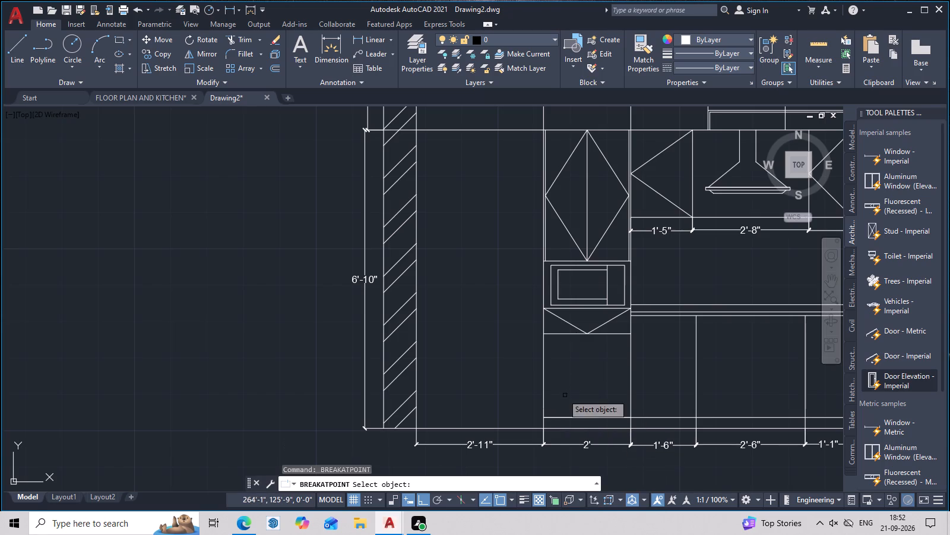
click(543, 370)
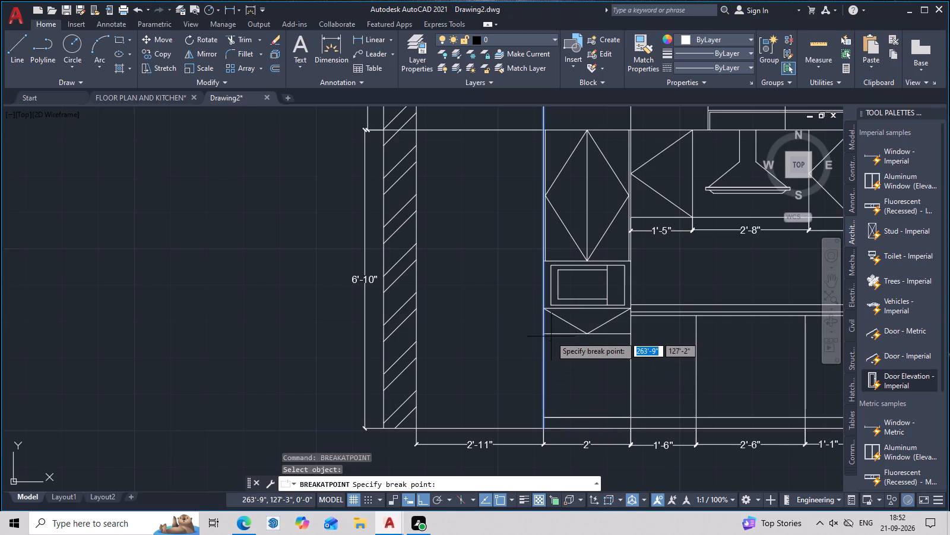
click(545, 334)
key(Escape)
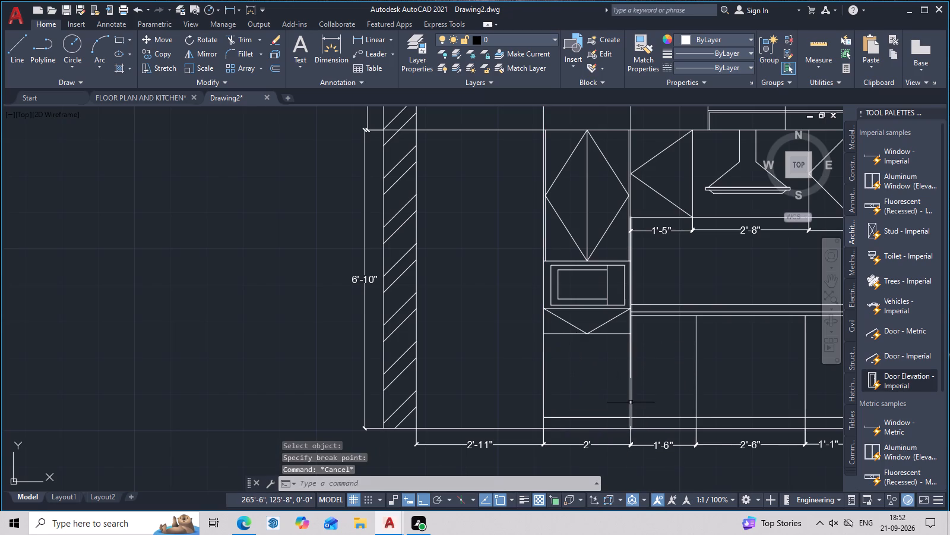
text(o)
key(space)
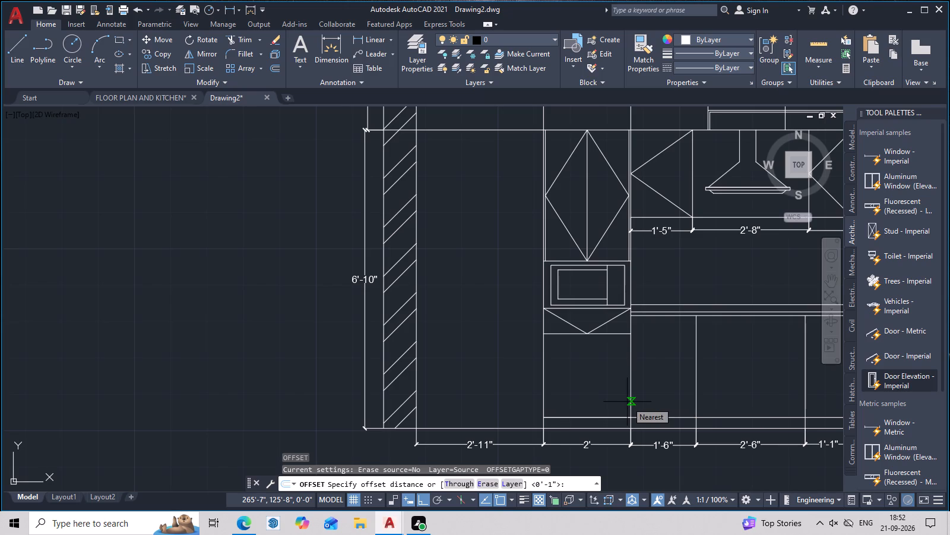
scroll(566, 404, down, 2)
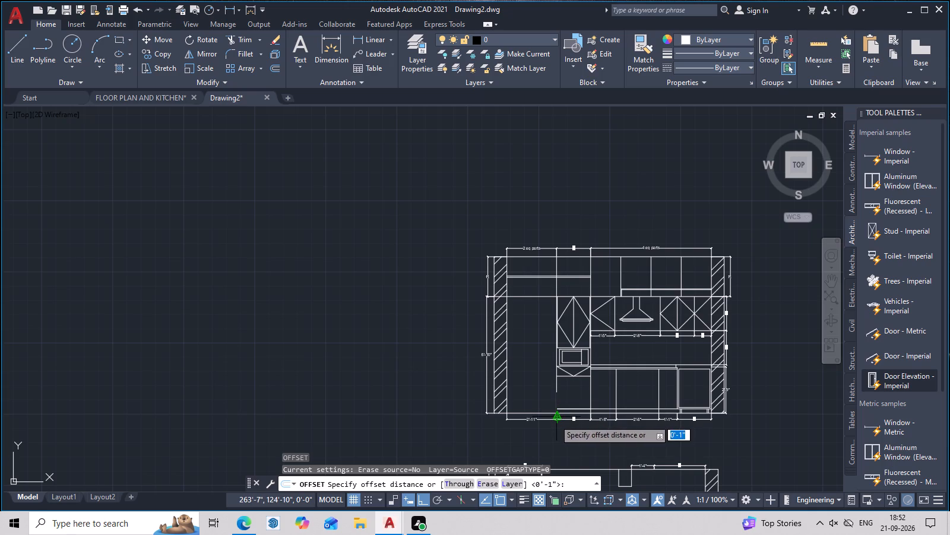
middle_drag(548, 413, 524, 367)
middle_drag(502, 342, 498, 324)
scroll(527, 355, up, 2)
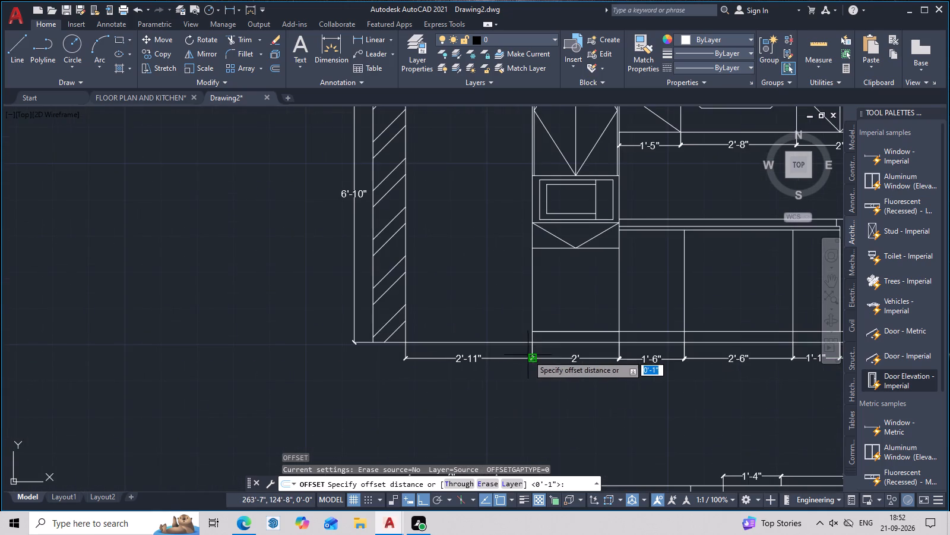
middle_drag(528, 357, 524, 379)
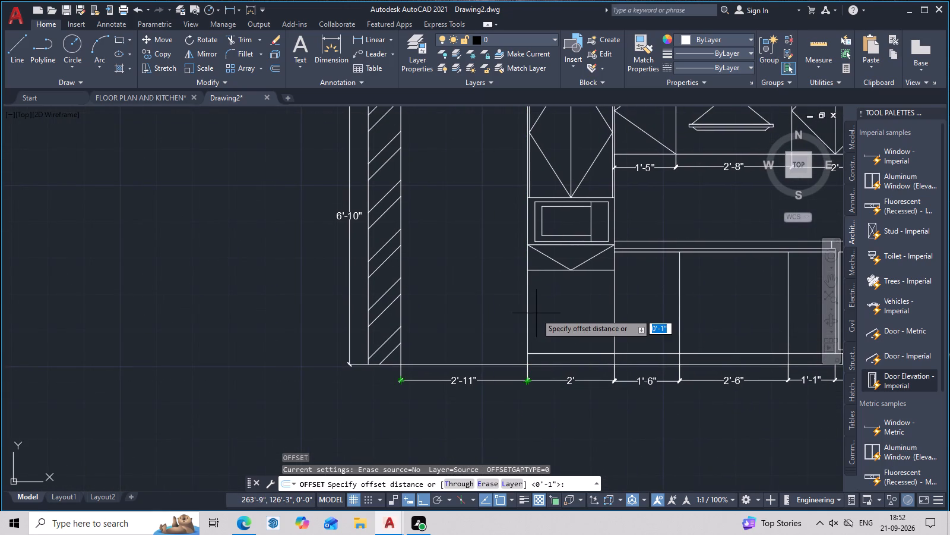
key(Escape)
Offset the tall unit's left vertical line 1" inward, below the V-marked compartment.
text(o)
key(space)
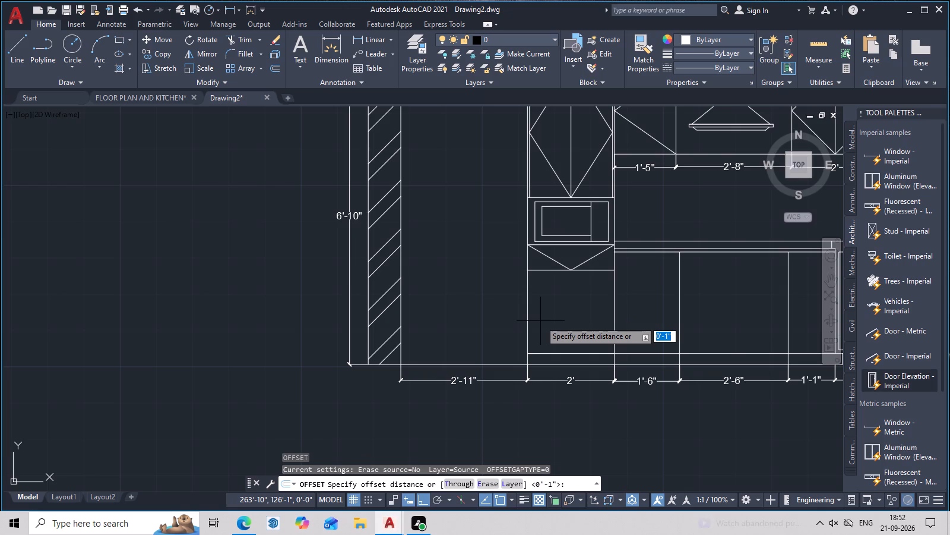
key(1)
key(space)
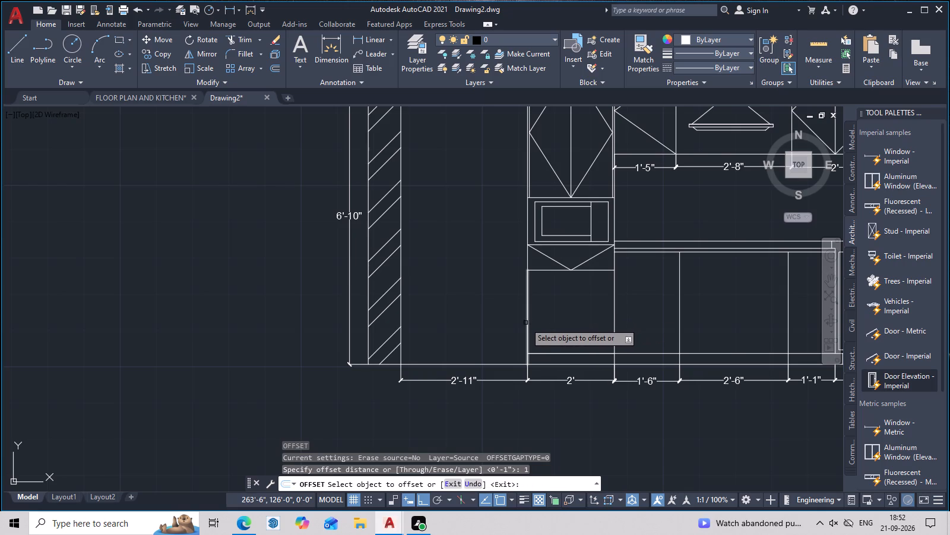
click(529, 322)
click(584, 322)
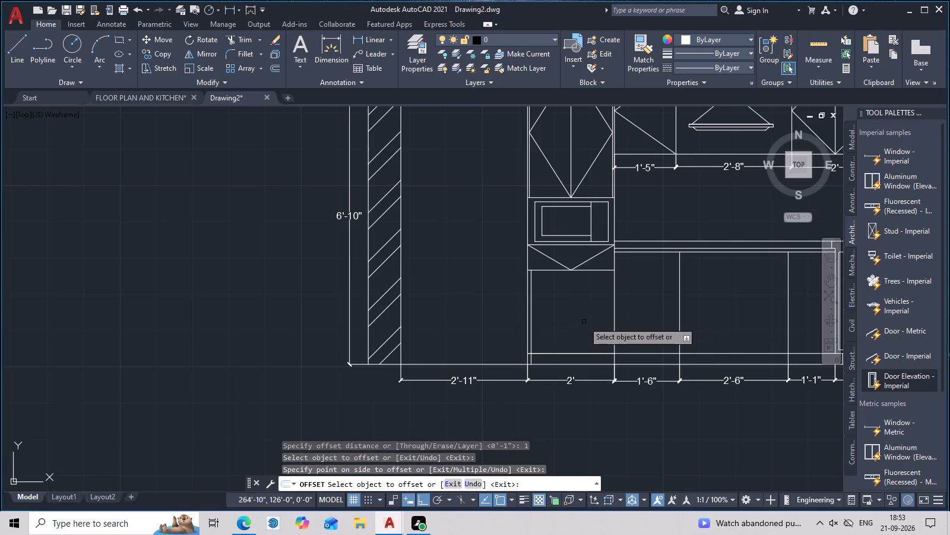
key(Escape)
Trim the offset line's lower end below the horizontal line just above the tall unit's base.
text(tr)
key(space)
scroll(574, 348, up, 1)
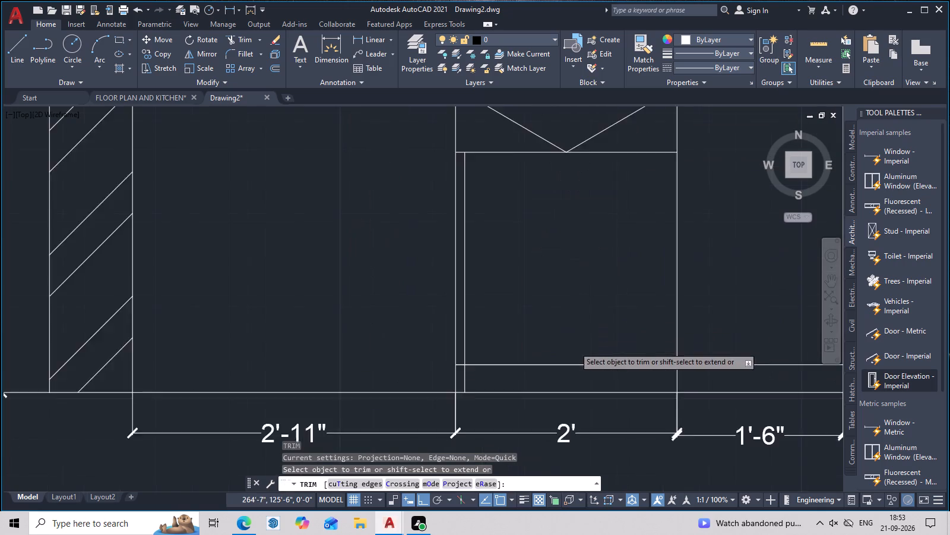
scroll(574, 347, up, 2)
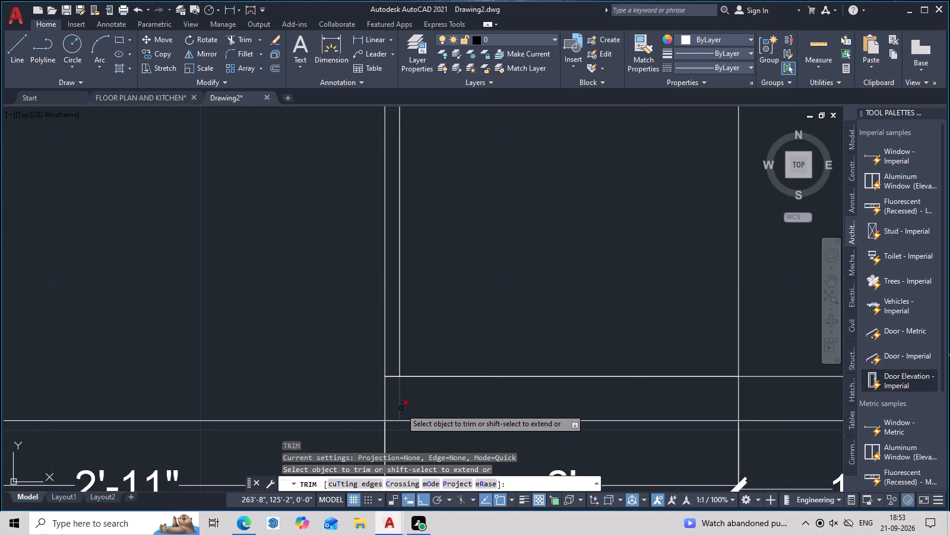
click(401, 408)
scroll(436, 407, down, 2)
middle_drag(452, 385, 465, 427)
key(Escape)
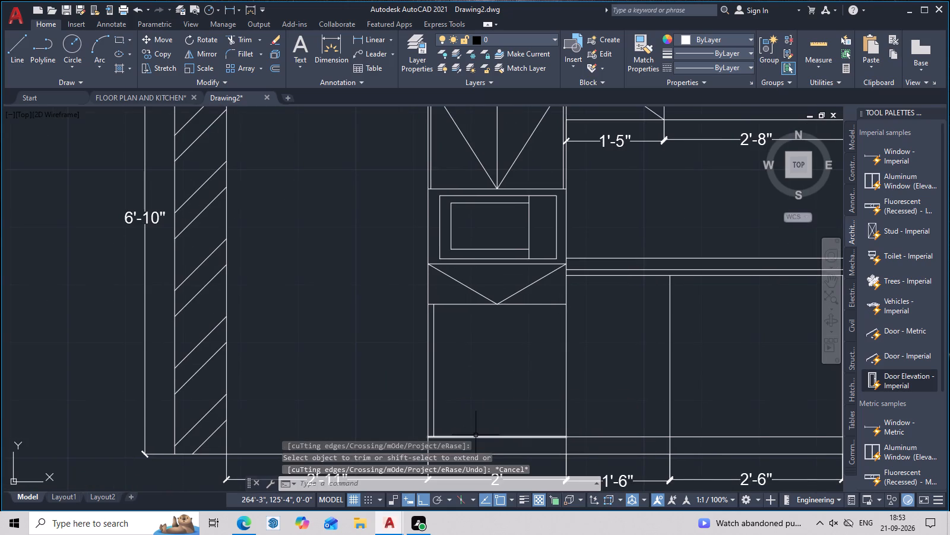
key(Escape)
key(Escape)
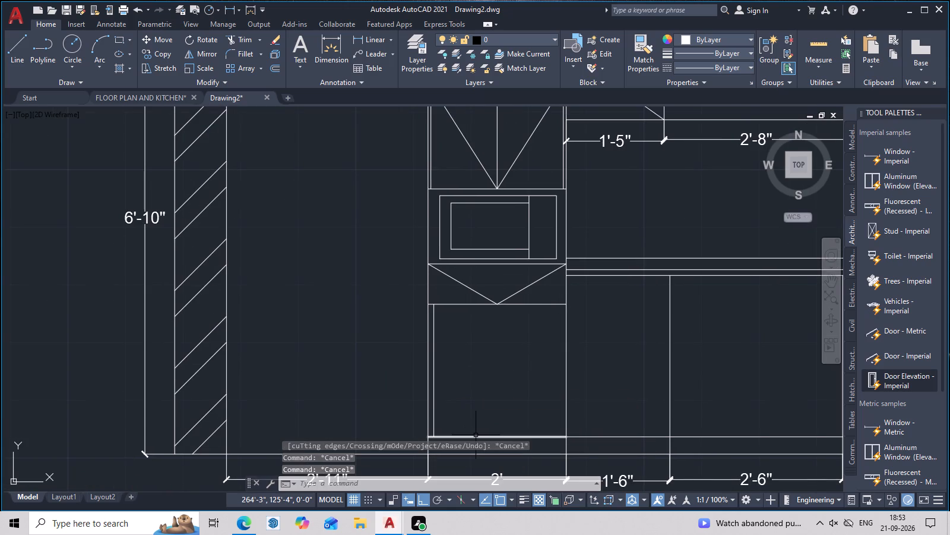
Draw a thin horizontal rectangle about 1'-7" long near the top of the tall unit's bottom compartment.
text(rec)
key(space)
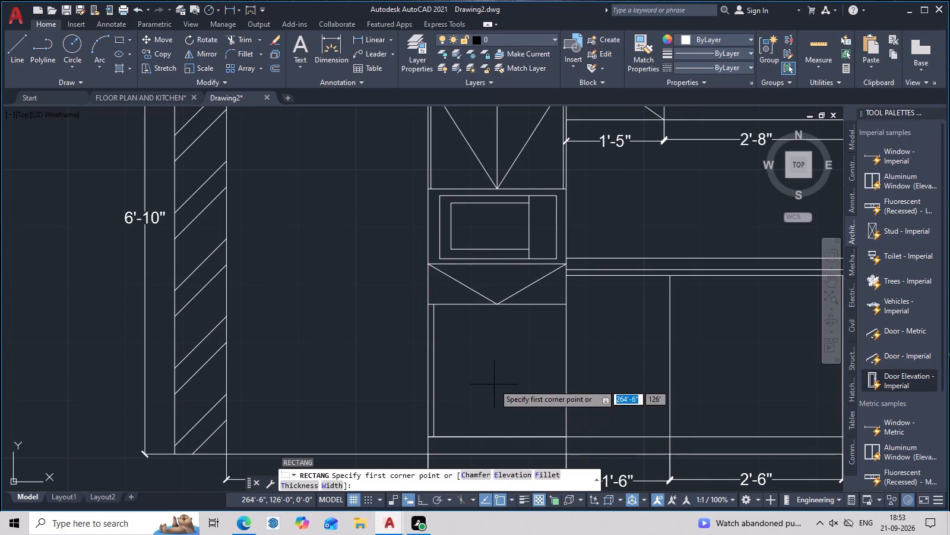
middle_drag(494, 377, 478, 372)
scroll(467, 352, up, 1)
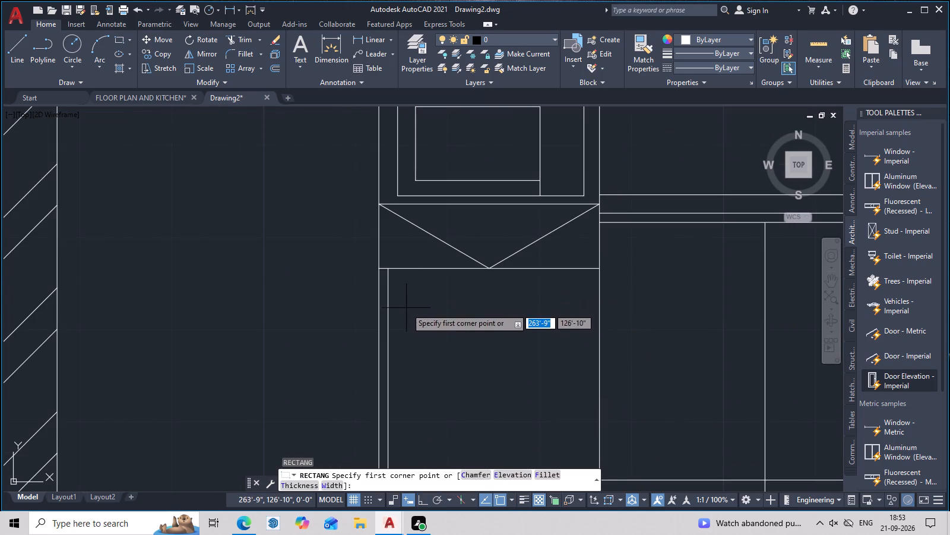
click(406, 308)
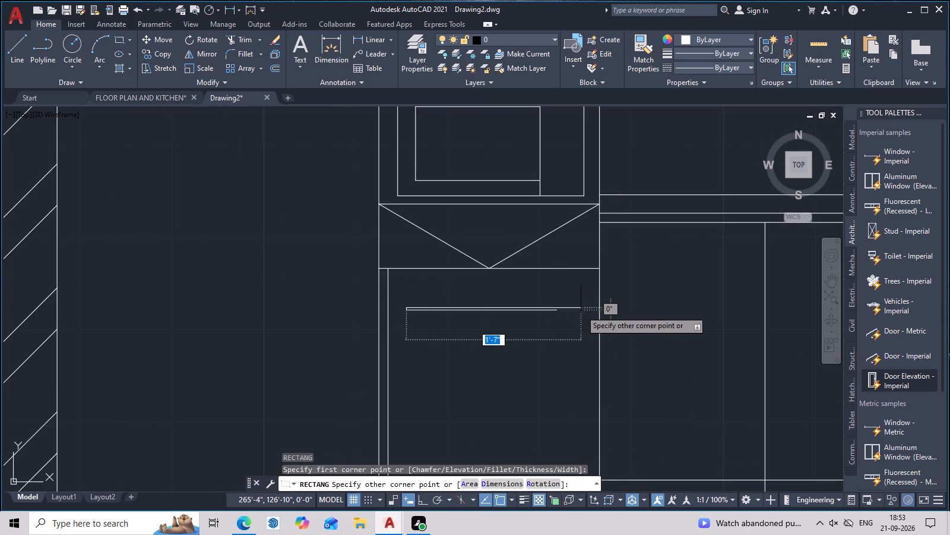
click(577, 314)
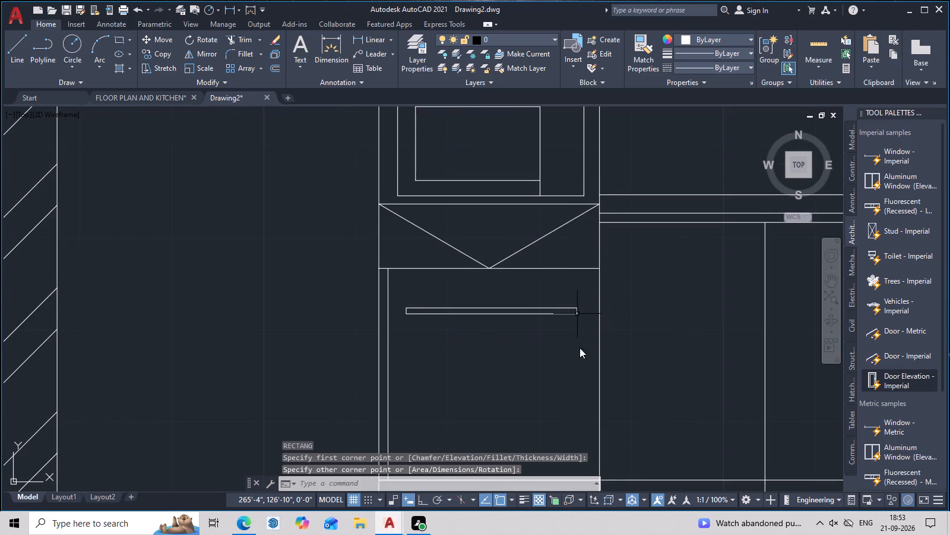
middle_click(579, 348)
key(Escape)
Draw a slanted line about 4" down from the thin rectangle's underside near its left end, continuing horizontally right about 1'-1".
key(l)
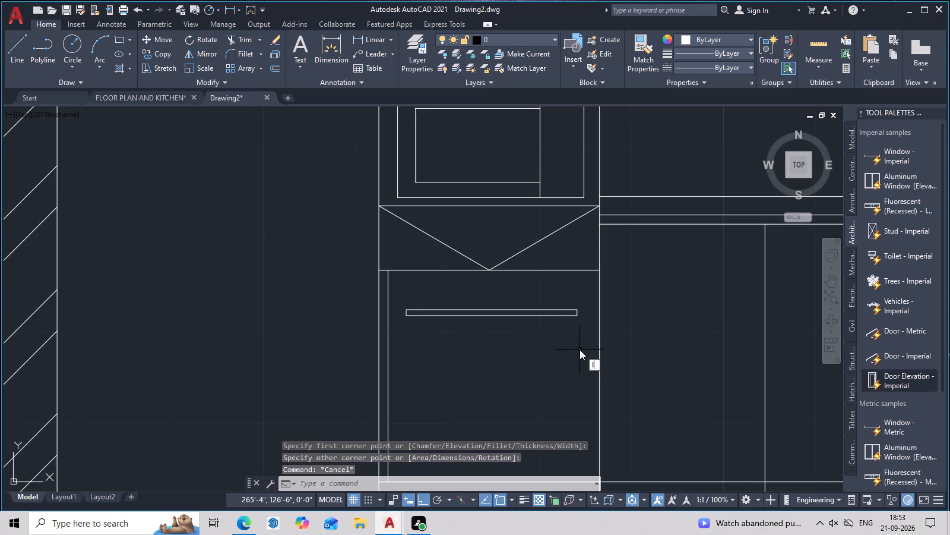
key(space)
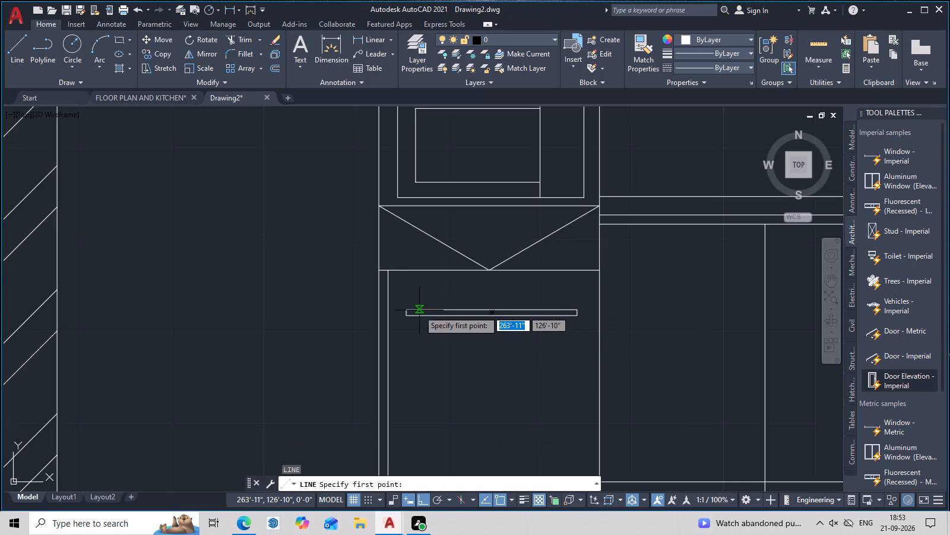
click(416, 317)
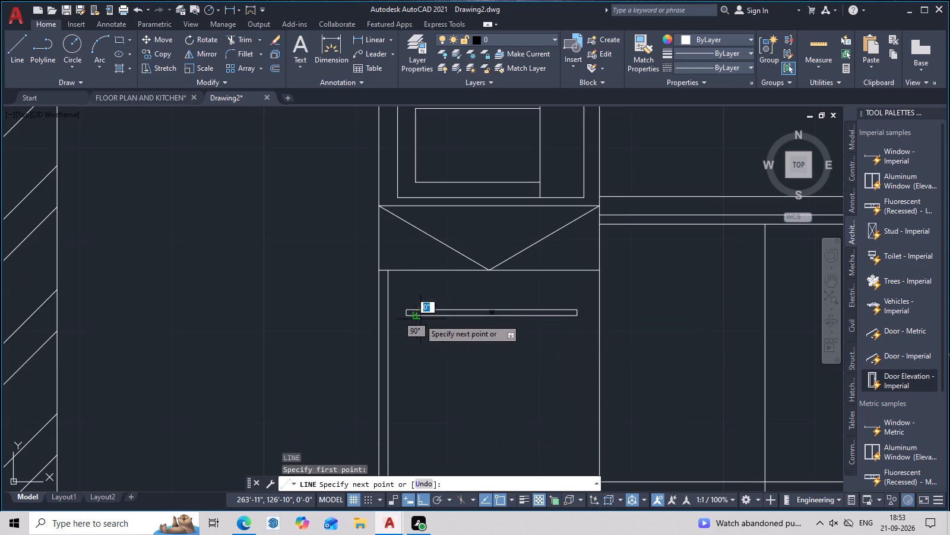
key(F8)
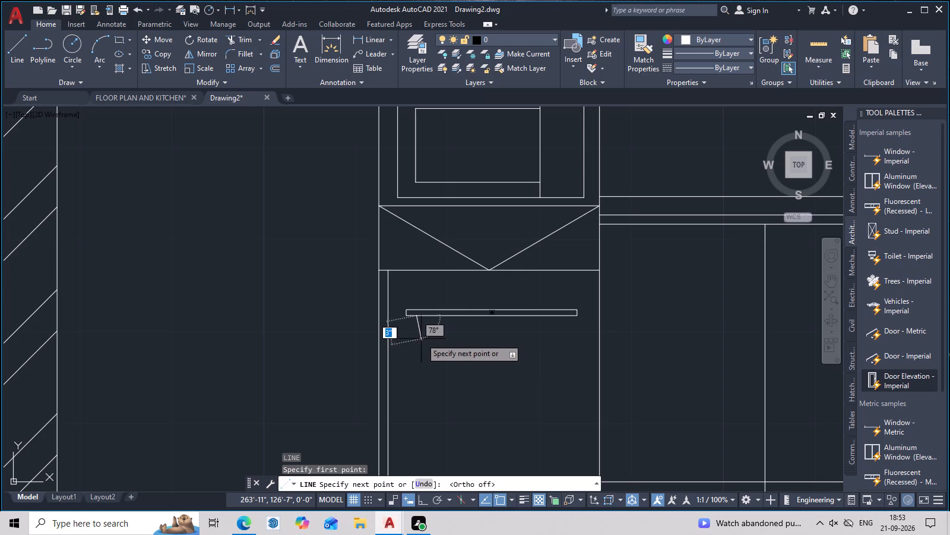
click(425, 354)
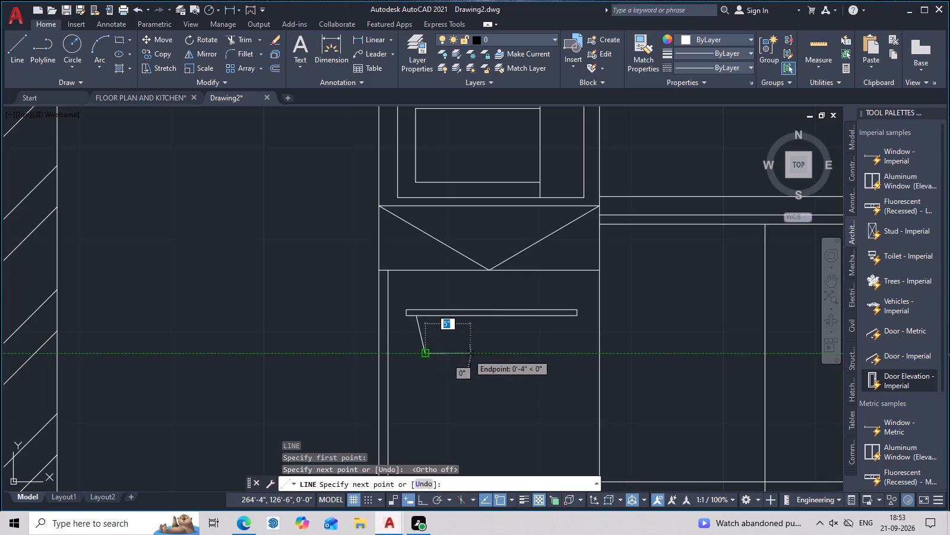
key(F8)
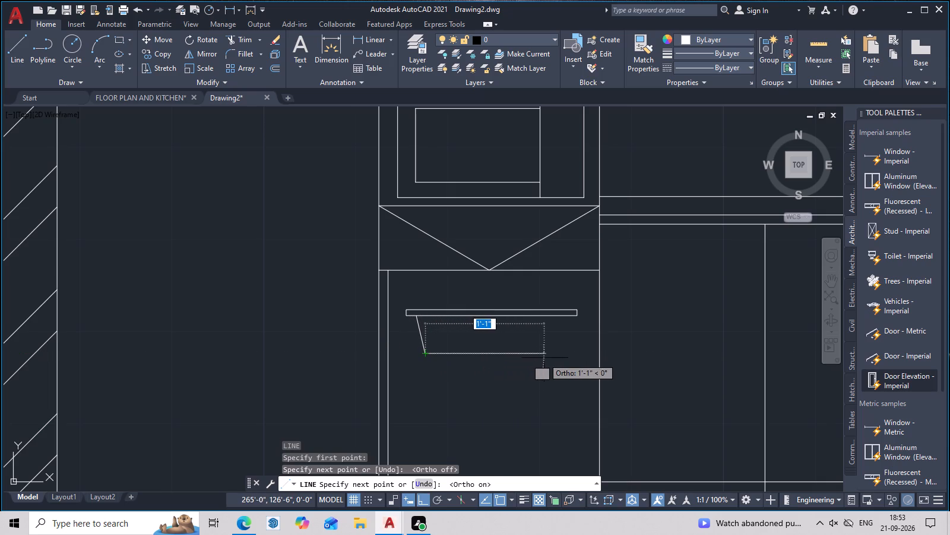
click(546, 355)
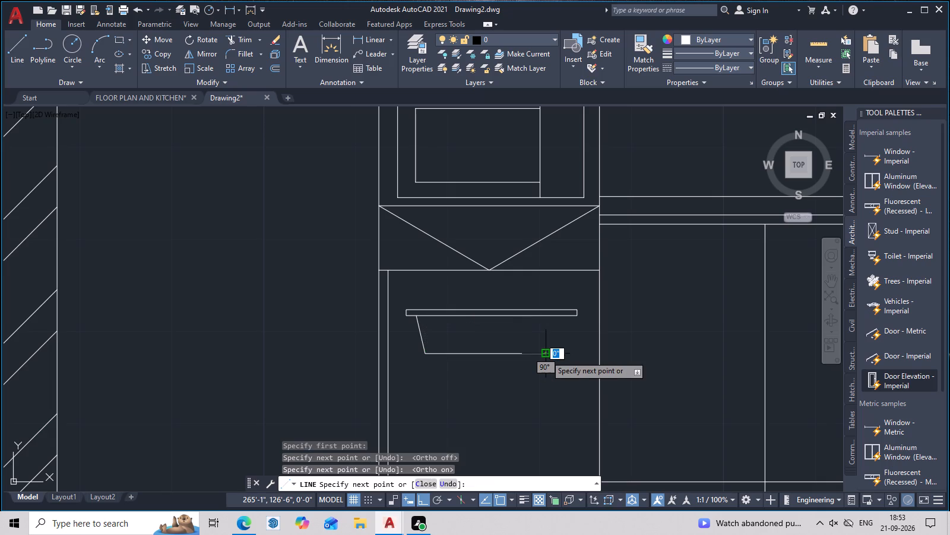
key(Escape)
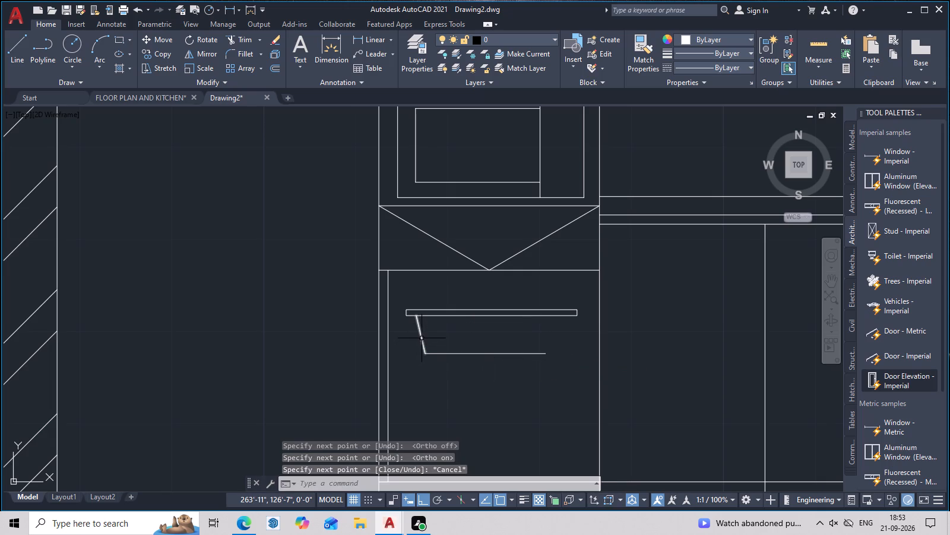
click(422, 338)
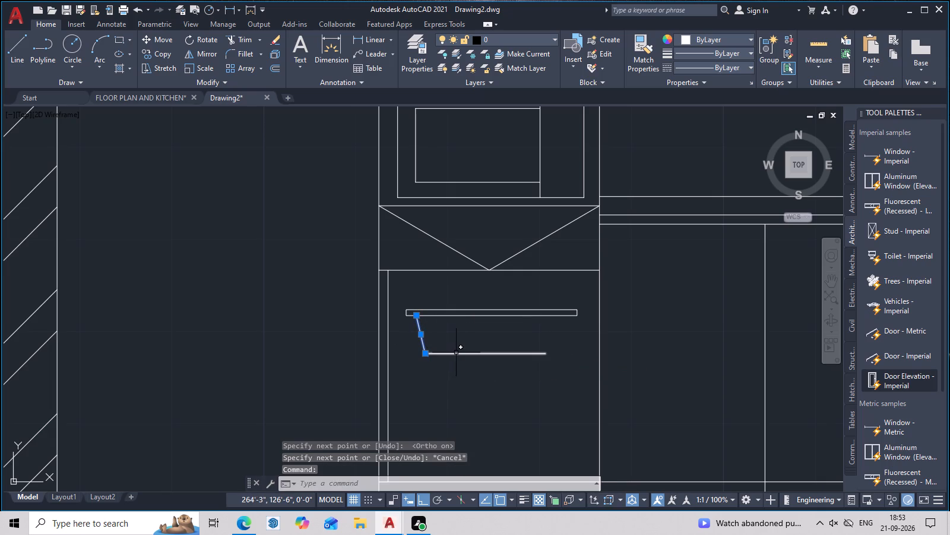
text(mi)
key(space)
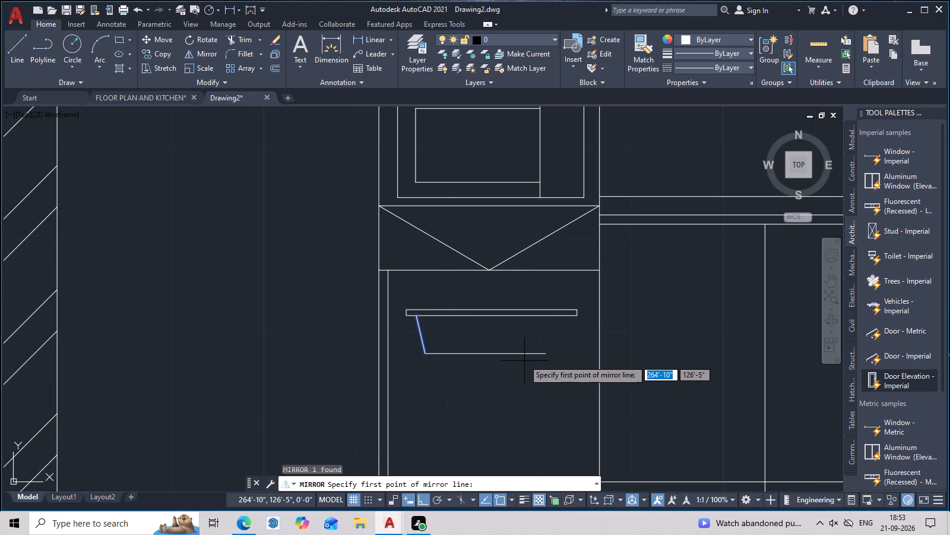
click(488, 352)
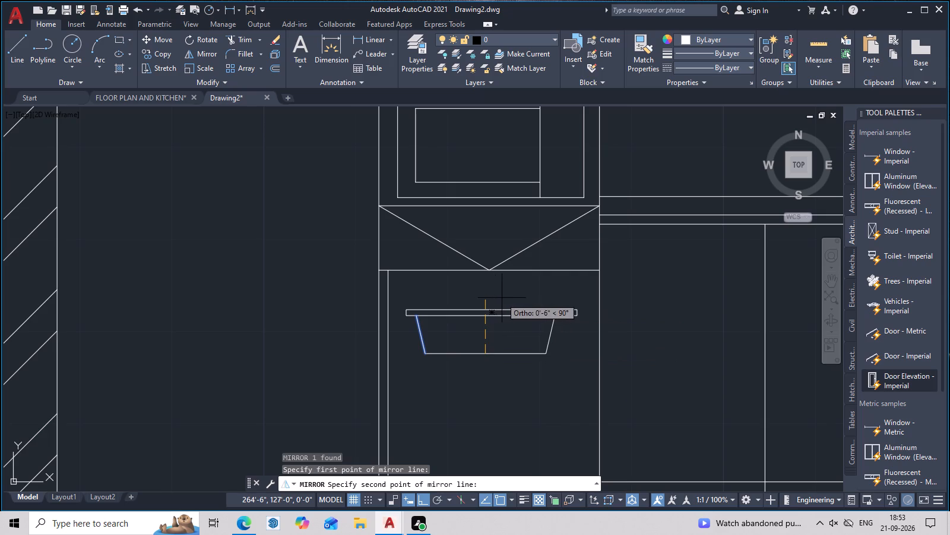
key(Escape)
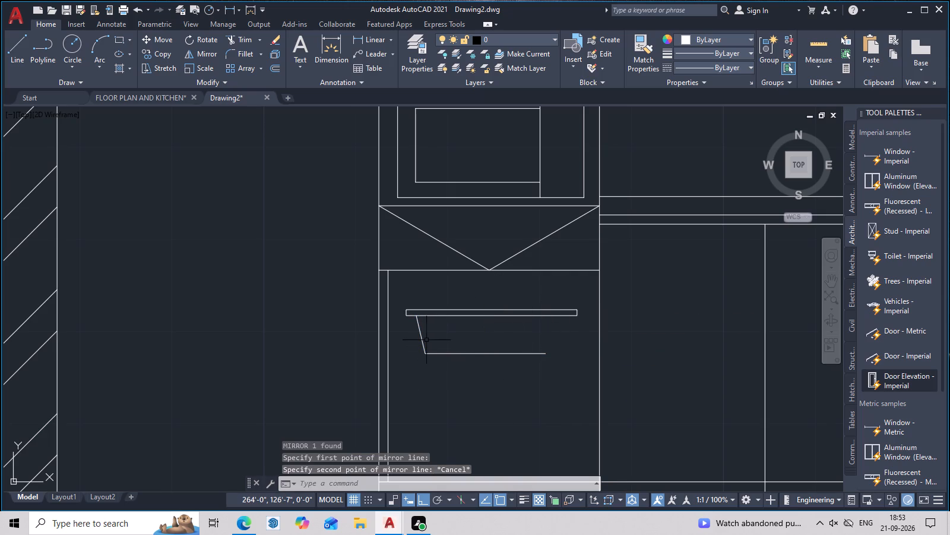
Mirror the slanted line about the vertical axis through the midpoint of the thin rectangle's lower edge, keeping the original.
click(422, 343)
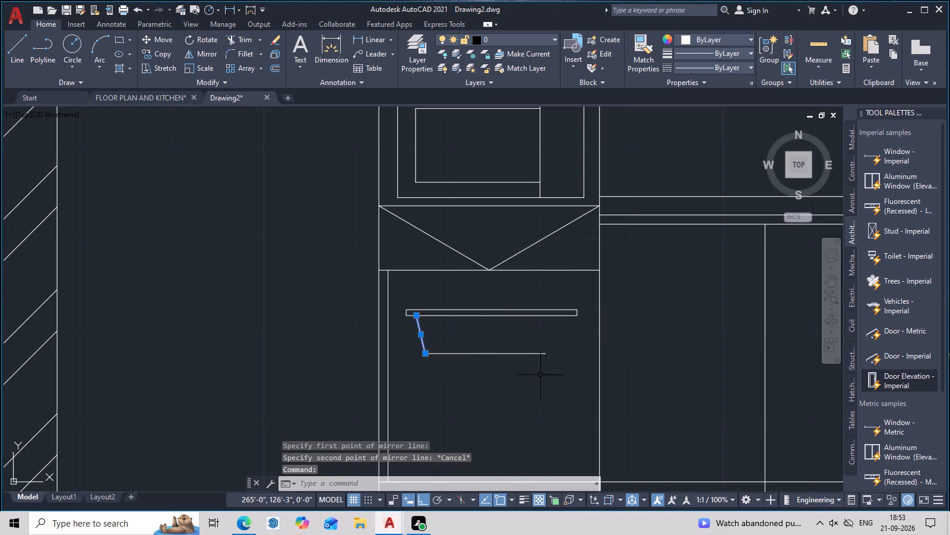
text(mi)
key(space)
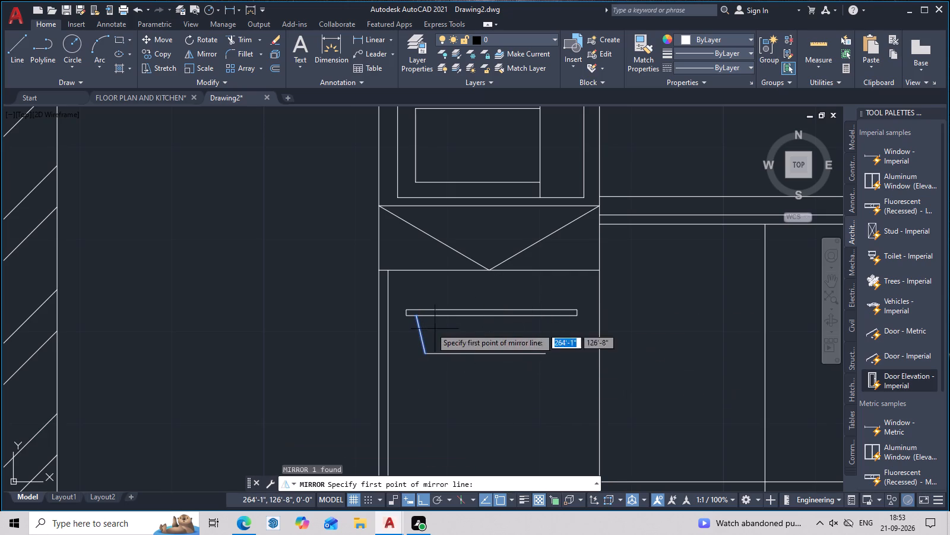
key(m)
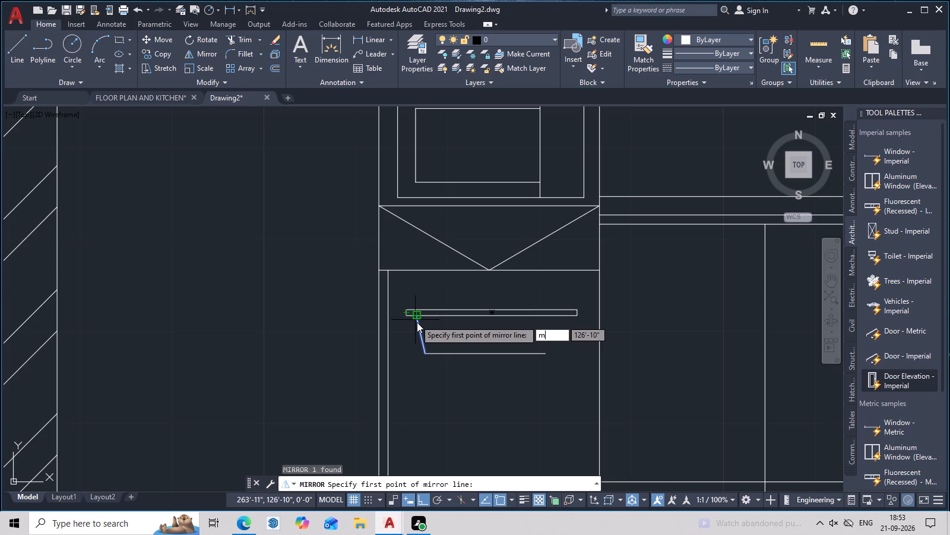
text(2p)
key(space)
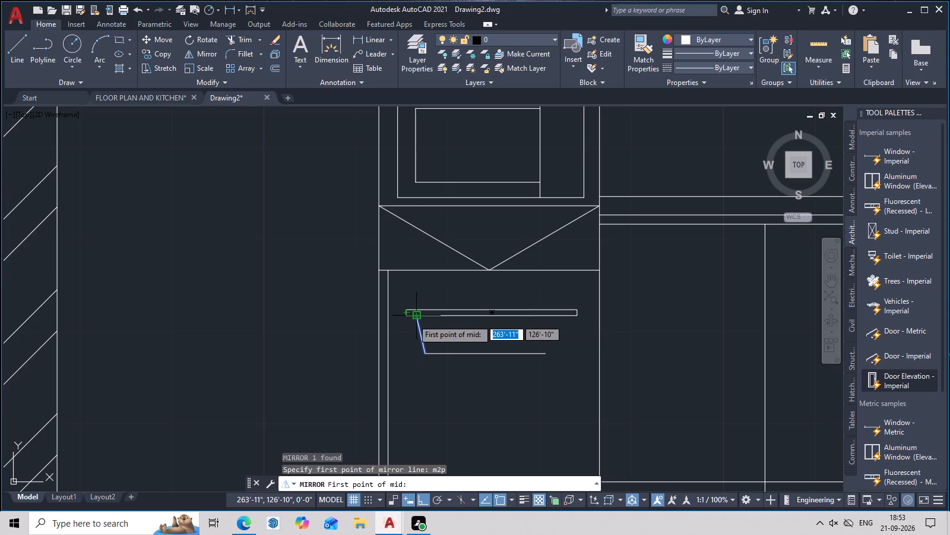
click(407, 319)
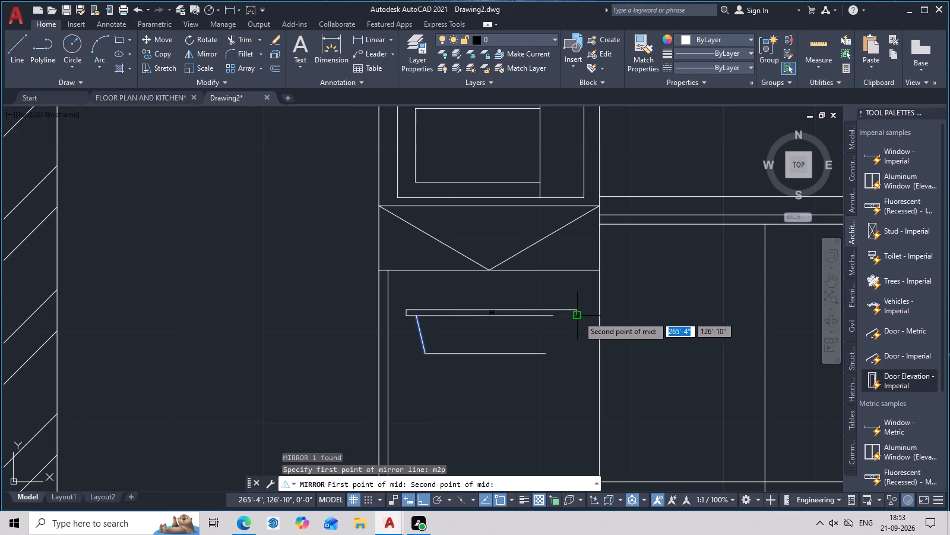
click(578, 316)
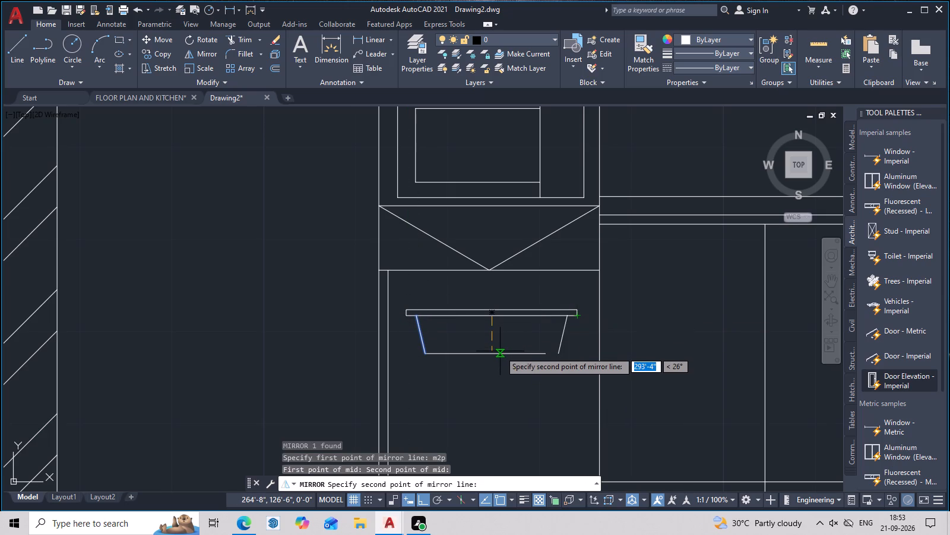
click(503, 375)
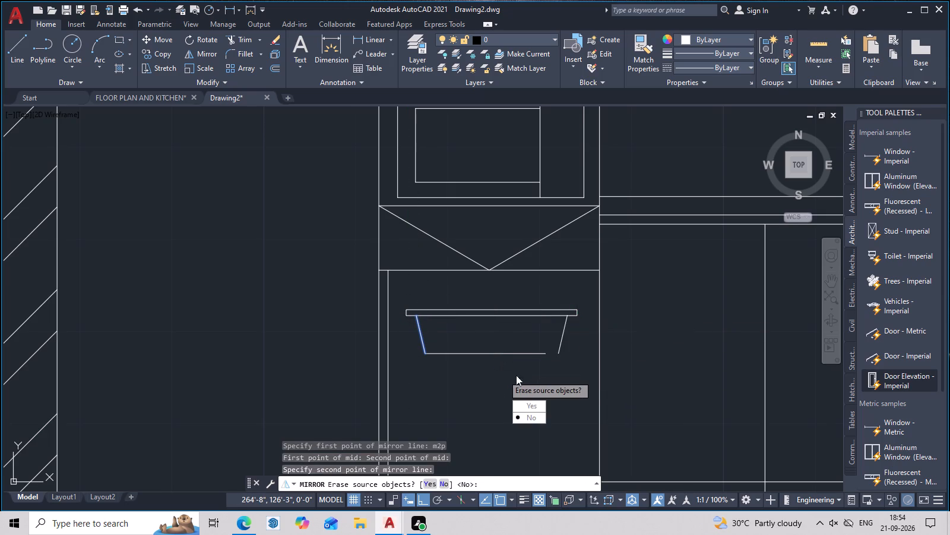
drag(540, 416, 503, 375)
key(Escape)
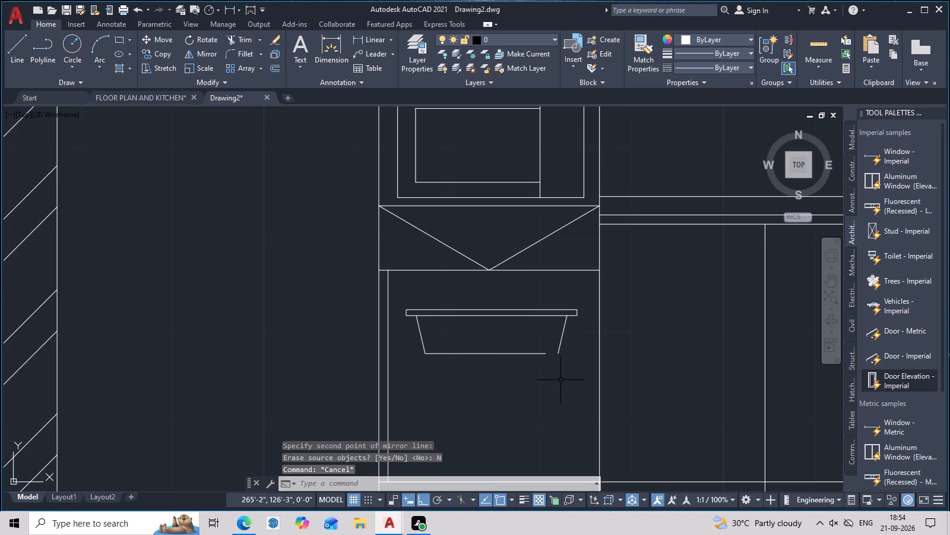
Extend the basket's bottom line to meet the mirrored slanted line.
key(e)
text(x)
key(space)
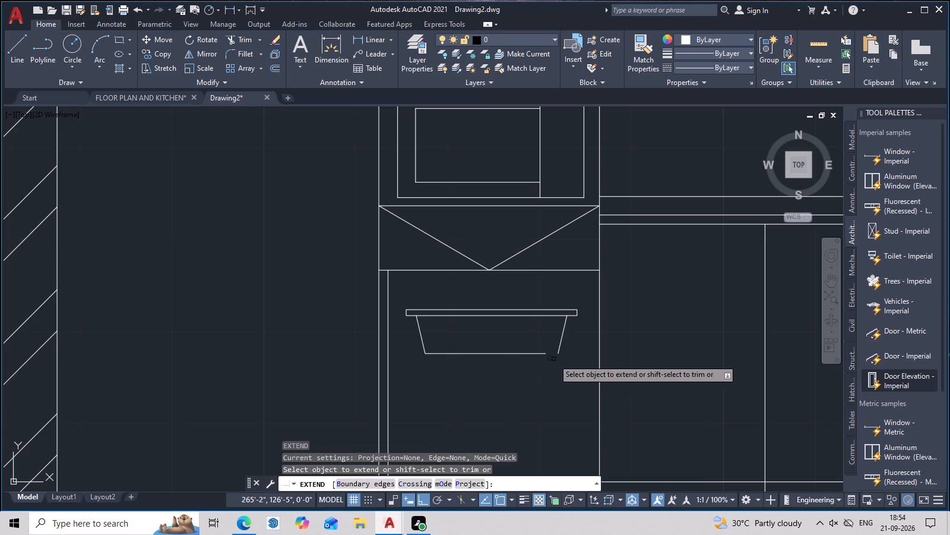
click(543, 355)
key(Escape)
scroll(552, 358, down, 1)
middle_drag(553, 367, 556, 373)
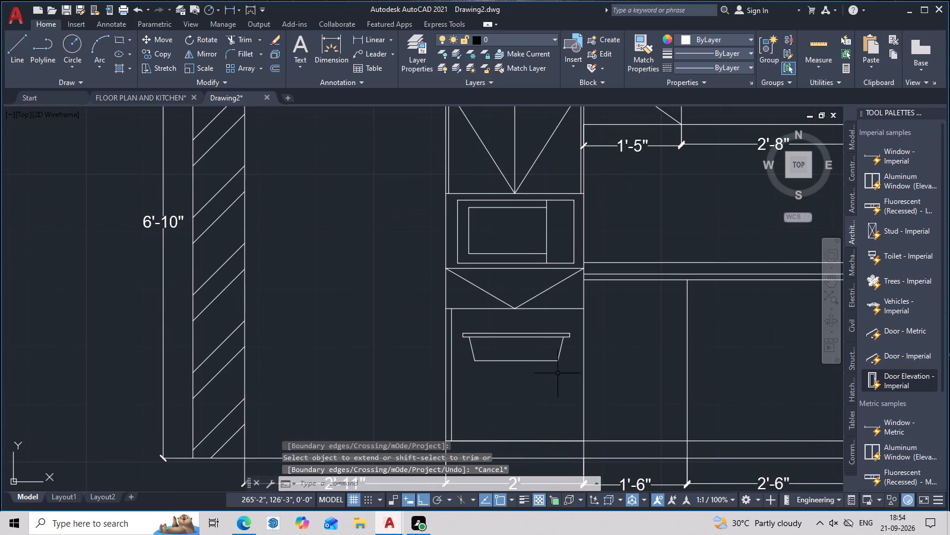
Draw a short horizontal line, about 2" long, from the inner left panel line to the left end of the basket's rim.
scroll(558, 369, up, 1)
middle_drag(557, 367, 622, 373)
scroll(522, 346, up, 1)
middle_drag(522, 346, 514, 373)
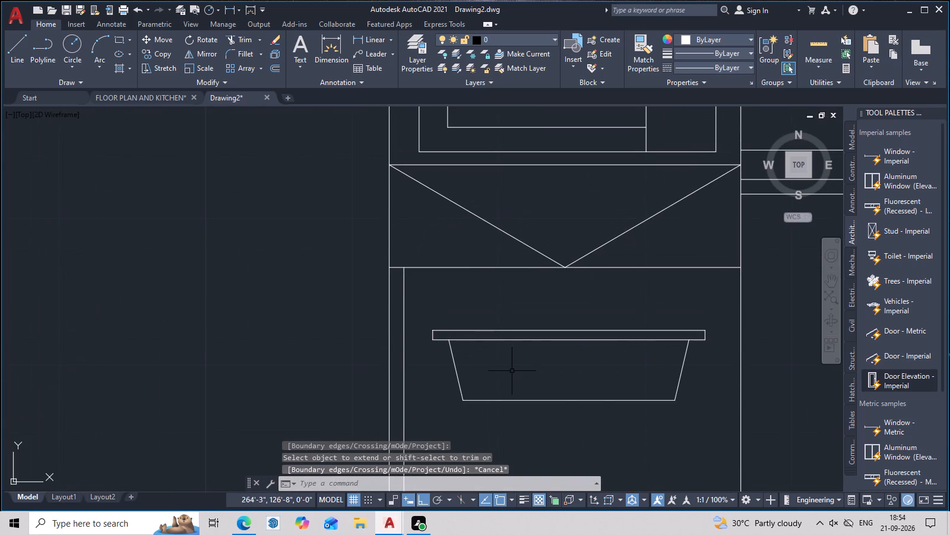
key(l)
key(space)
middle_drag(588, 381, 768, 376)
scroll(603, 303, up, 2)
middle_drag(603, 304, 517, 267)
scroll(537, 322, up, 1)
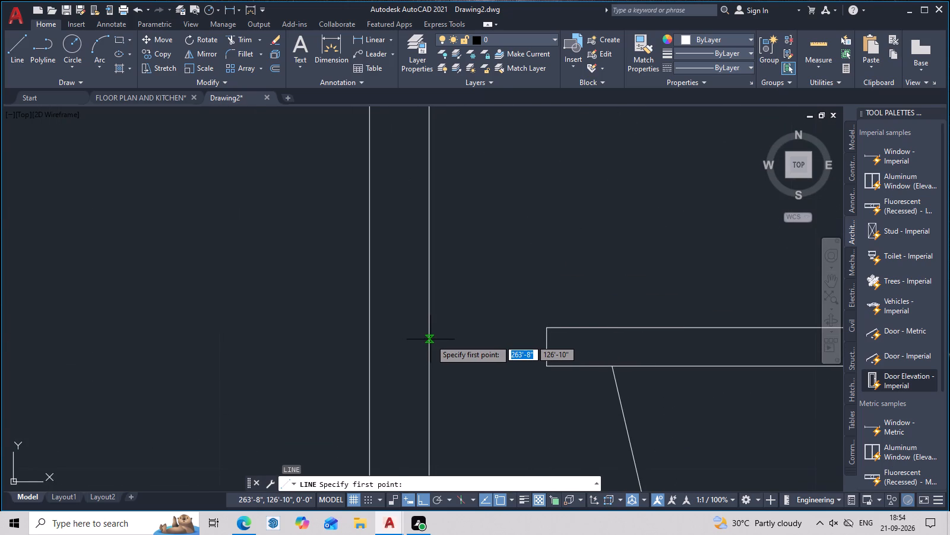
click(429, 339)
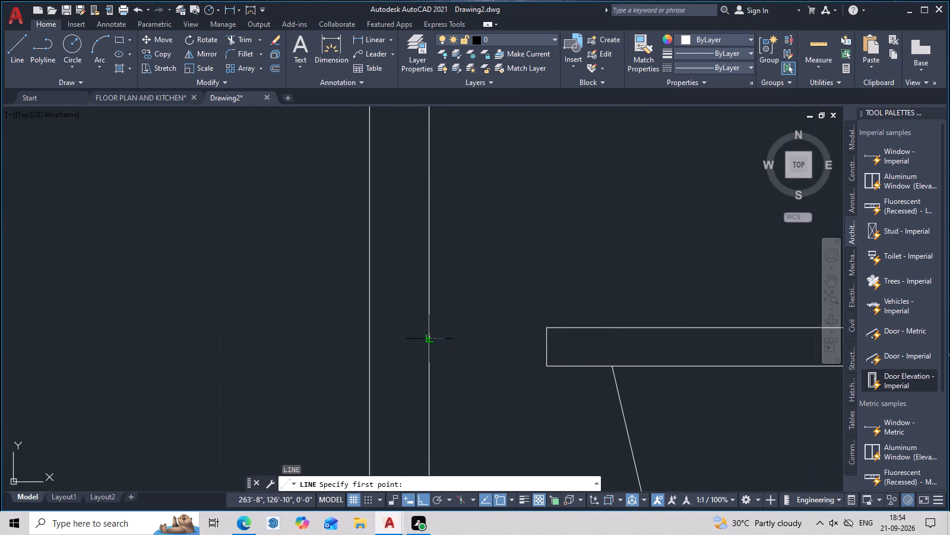
click(547, 341)
key(space)
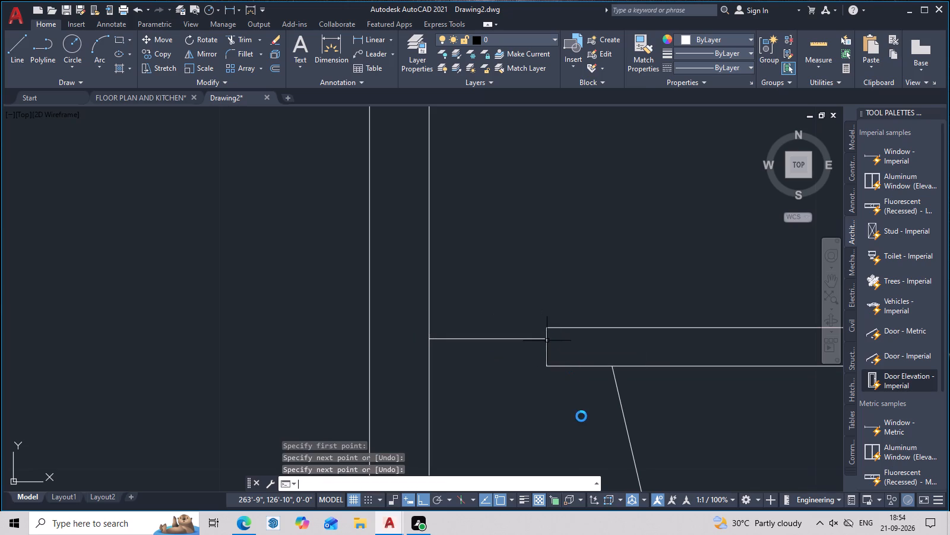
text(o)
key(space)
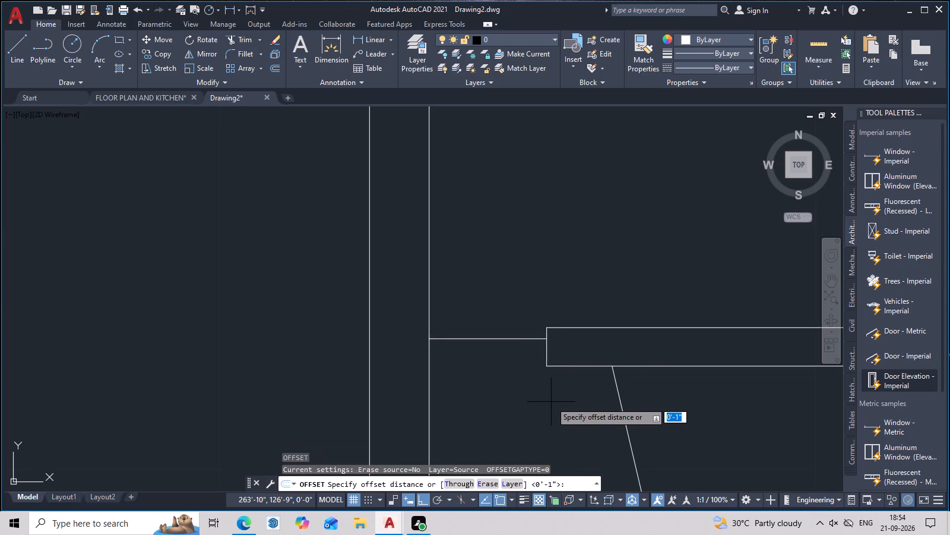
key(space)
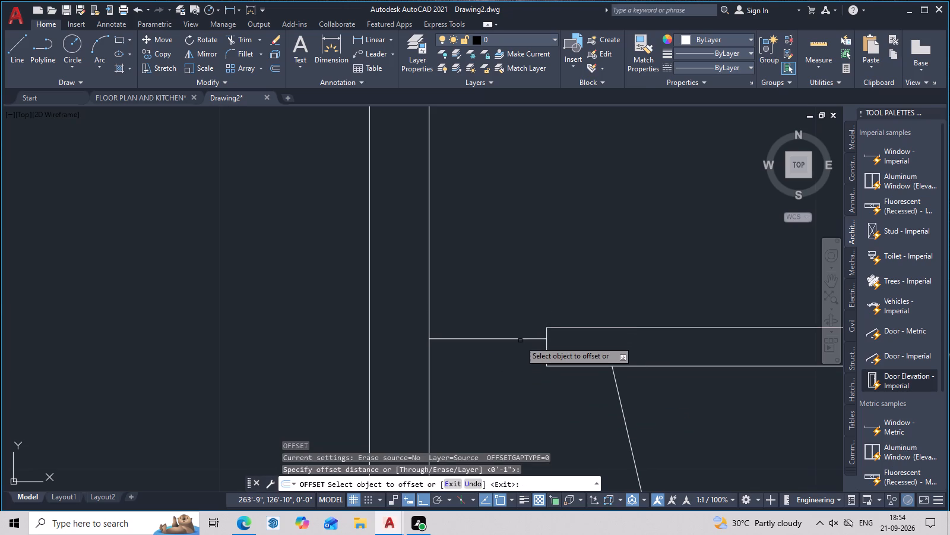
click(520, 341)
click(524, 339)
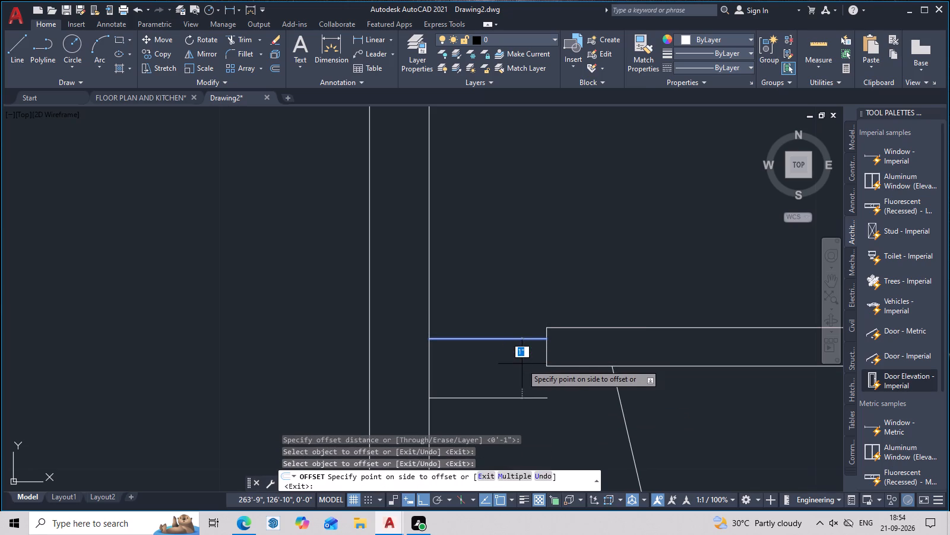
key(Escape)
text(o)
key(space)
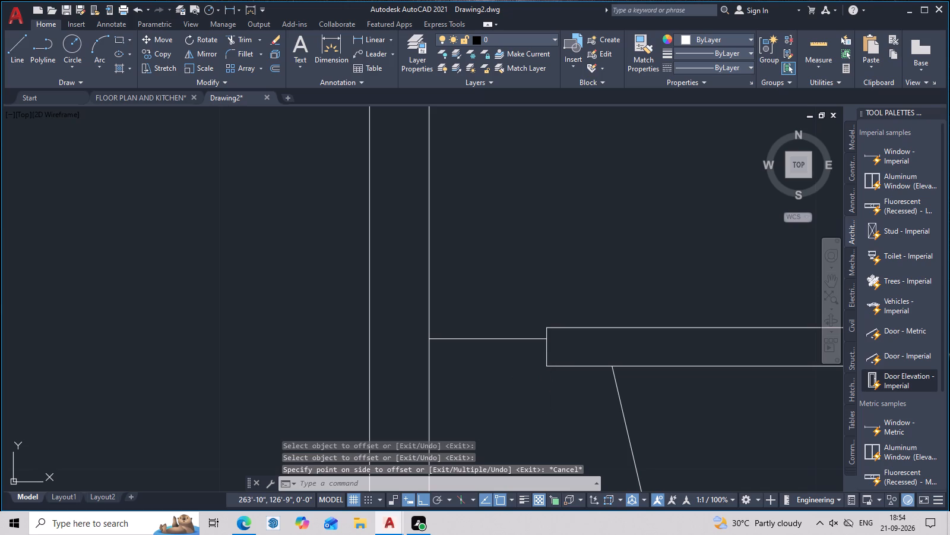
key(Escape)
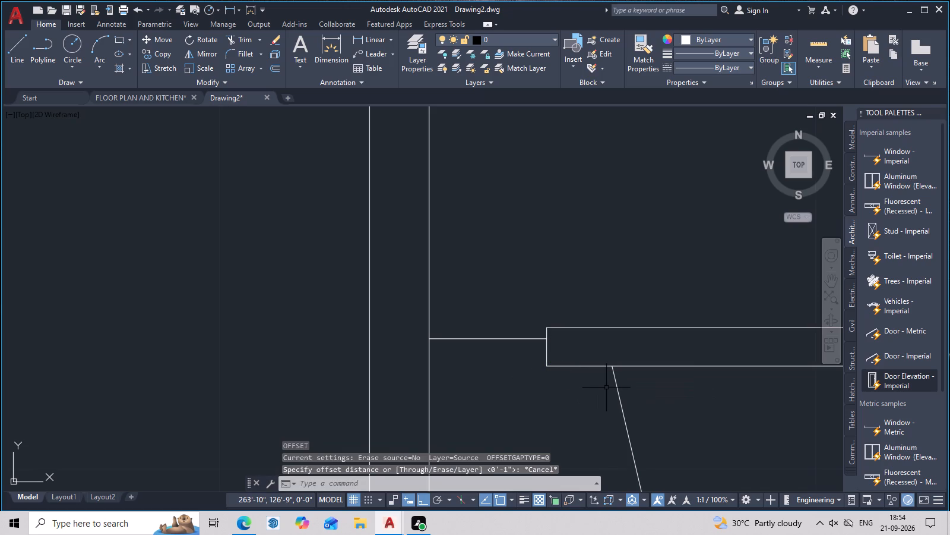
Draw a second parallel line, about 2" long, just below the first, joining the rim's left end to the inner panel line.
text(l)
key(space)
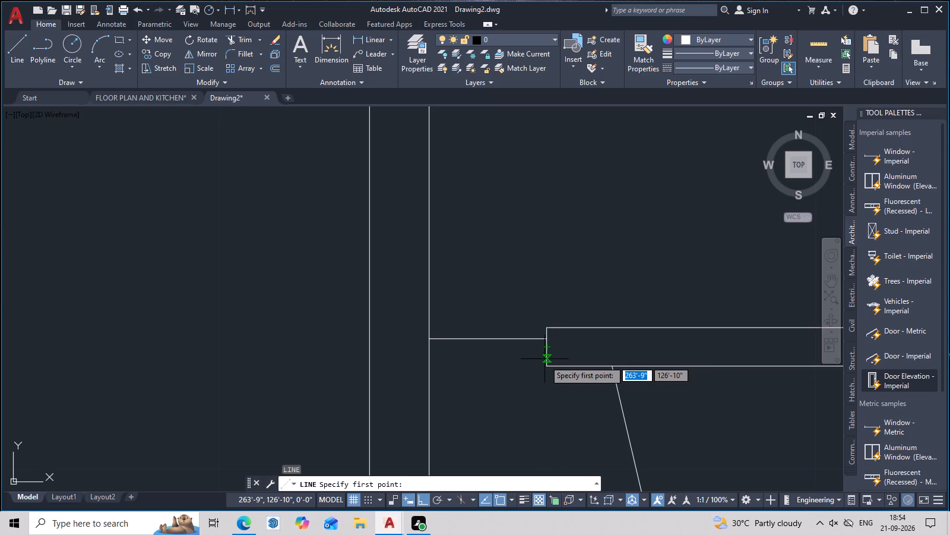
click(548, 360)
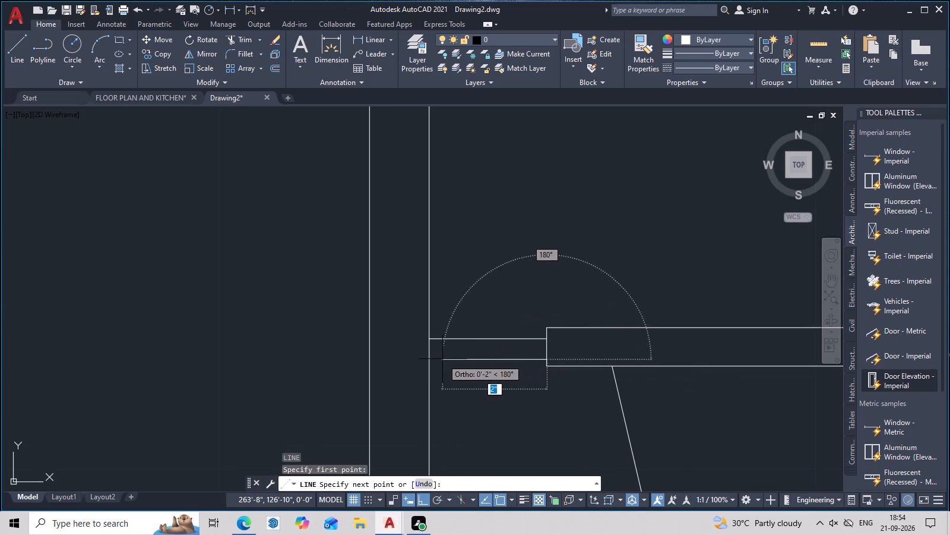
click(432, 359)
key(Escape)
scroll(491, 369, down, 3)
middle_drag(540, 405, 413, 404)
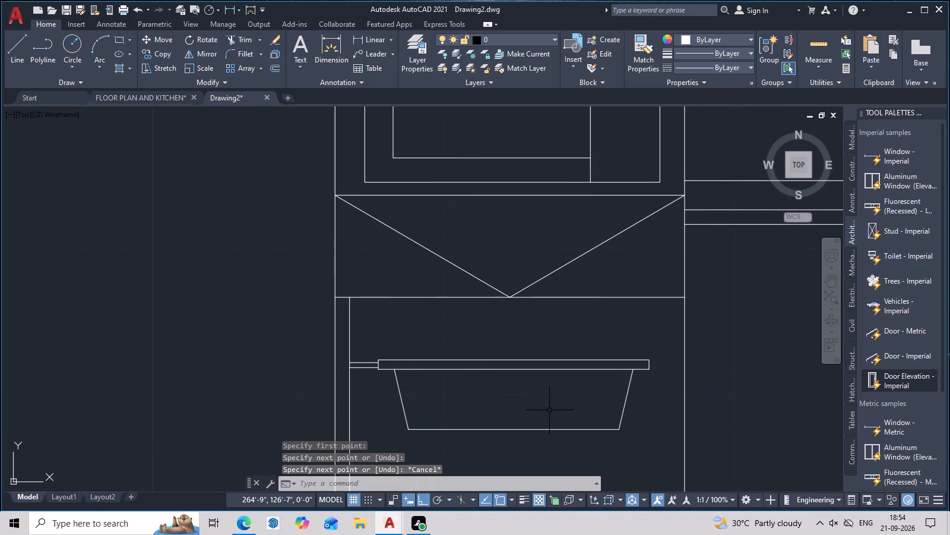
Draw a short horizontal line from the upper part of the basket rim's right end to the tall unit's right side.
middle_drag(619, 379, 584, 385)
scroll(588, 384, up, 2)
middle_drag(647, 389, 571, 392)
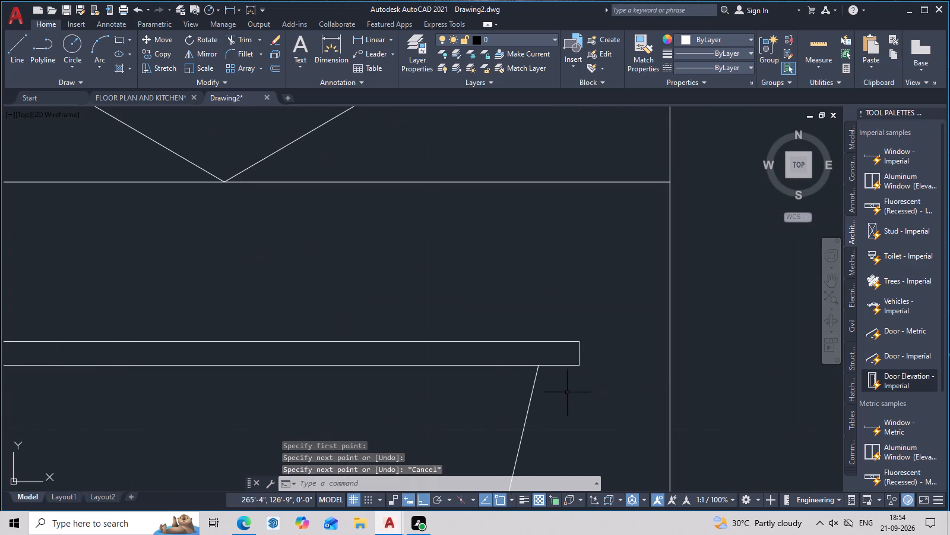
key(space)
scroll(598, 350, up, 2)
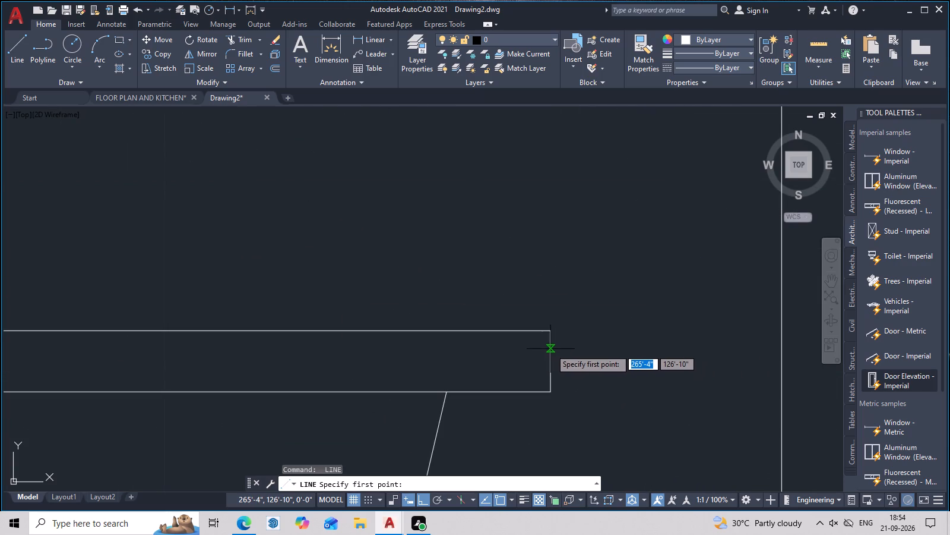
scroll(552, 350, down, 2)
middle_drag(615, 370, 674, 382)
scroll(620, 360, up, 1)
click(604, 363)
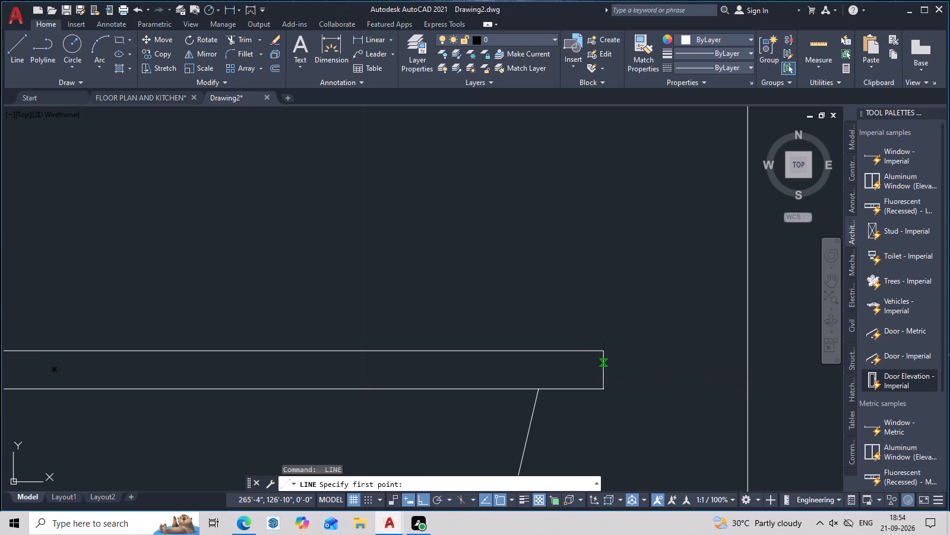
click(748, 361)
key(Escape)
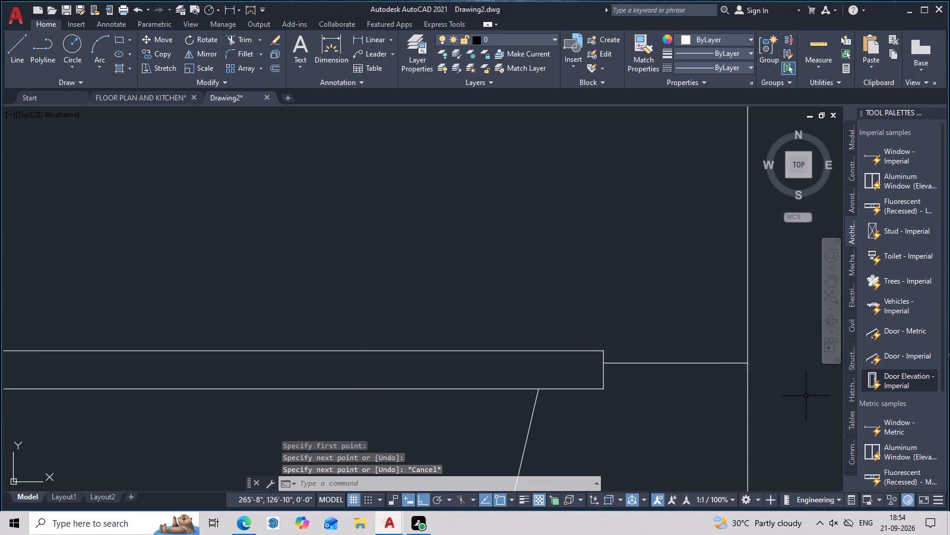
Draw a parallel line just below it from the rim's right end to the tall unit's right side.
scroll(543, 398, down, 3)
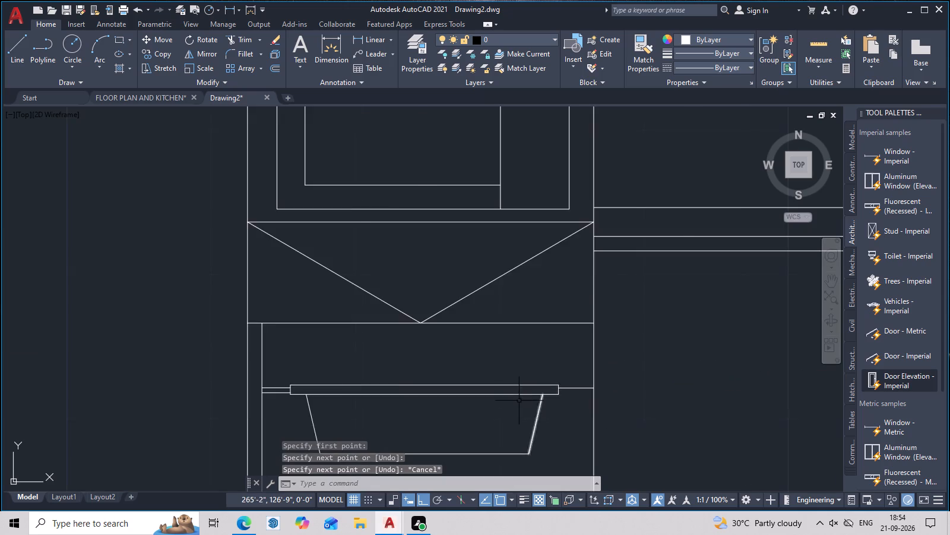
middle_drag(544, 407, 660, 408)
scroll(501, 392, up, 2)
middle_drag(498, 392, 389, 350)
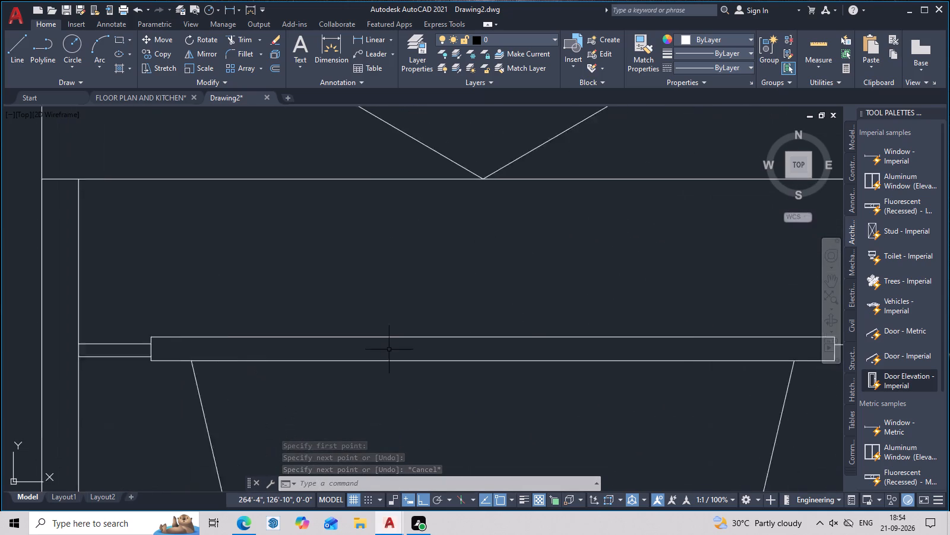
scroll(387, 350, down, 1)
middle_drag(562, 385, 467, 379)
scroll(506, 379, up, 2)
middle_drag(563, 379, 410, 398)
text(l)
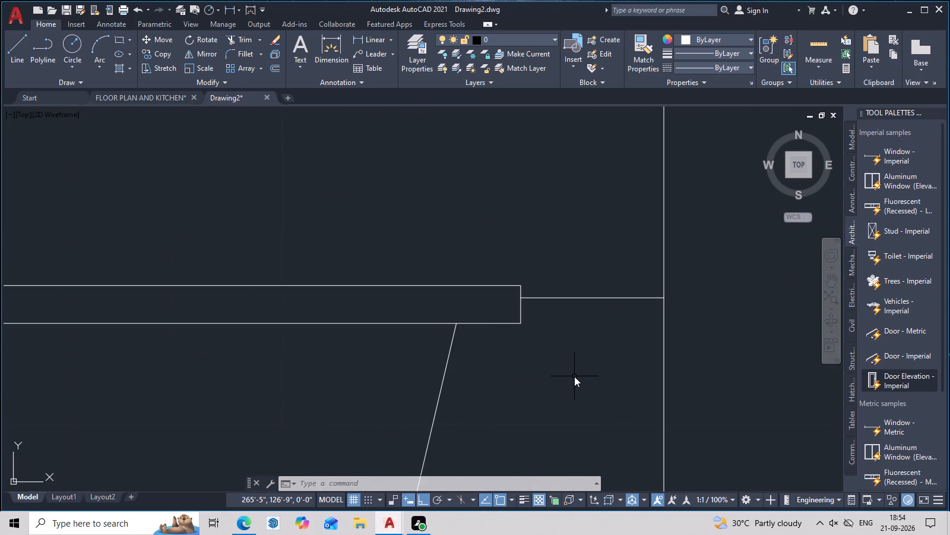
key(space)
middle_drag(574, 352, 517, 374)
scroll(494, 356, up, 3)
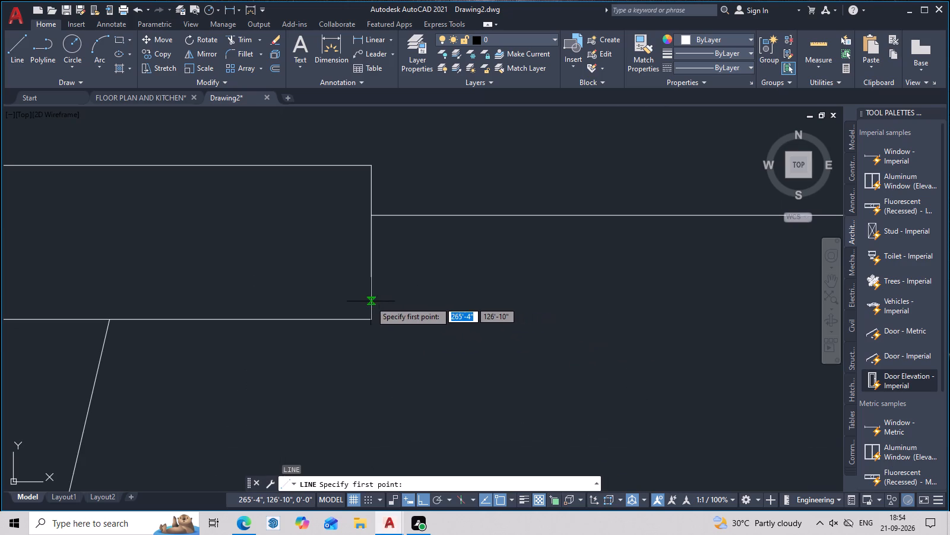
click(370, 303)
scroll(528, 323, down, 2)
middle_drag(537, 328, 465, 346)
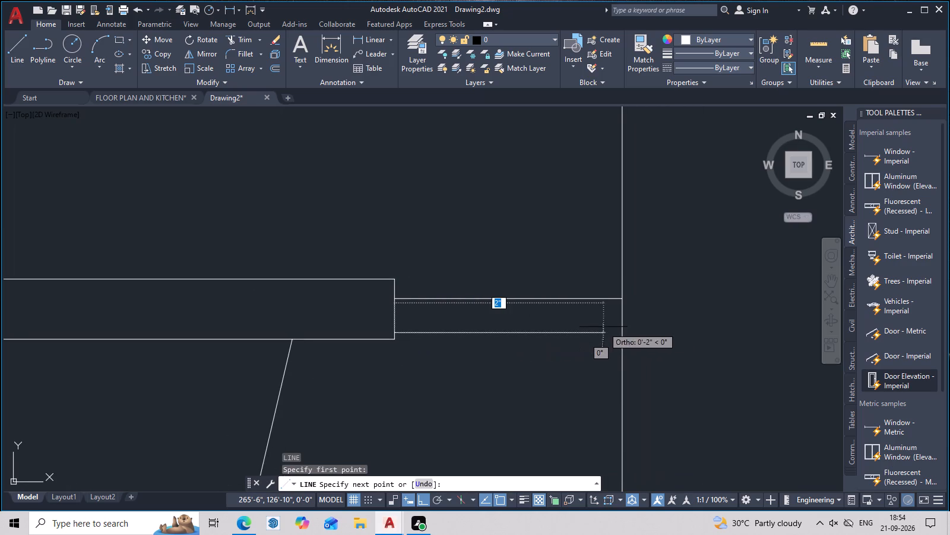
click(623, 329)
key(Escape)
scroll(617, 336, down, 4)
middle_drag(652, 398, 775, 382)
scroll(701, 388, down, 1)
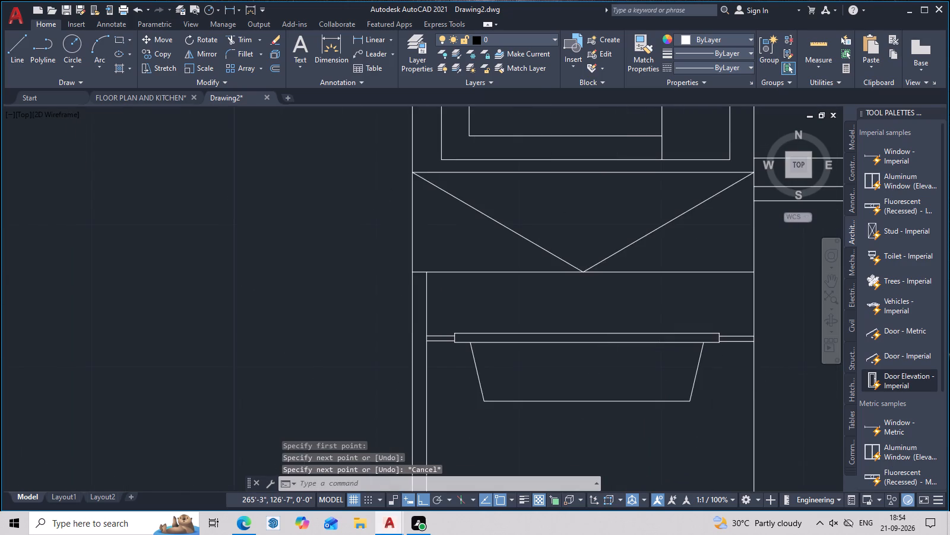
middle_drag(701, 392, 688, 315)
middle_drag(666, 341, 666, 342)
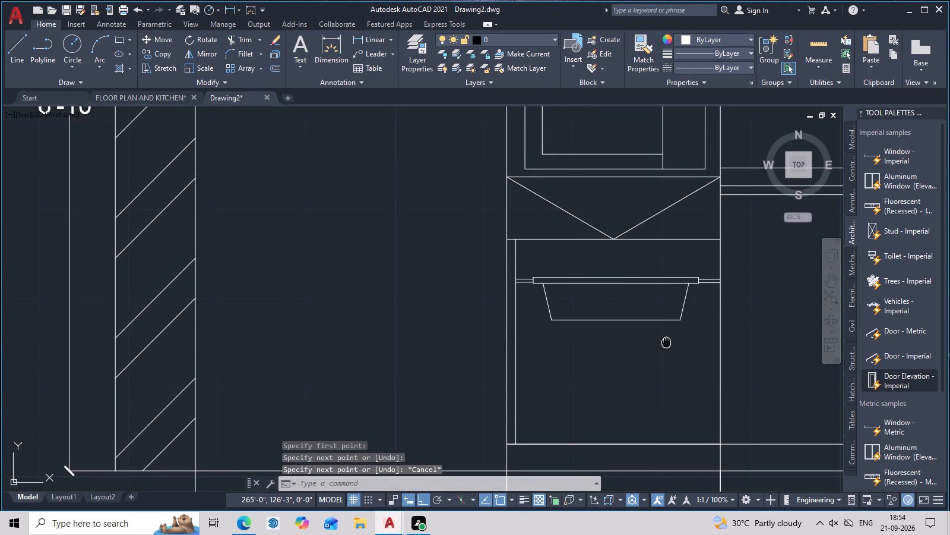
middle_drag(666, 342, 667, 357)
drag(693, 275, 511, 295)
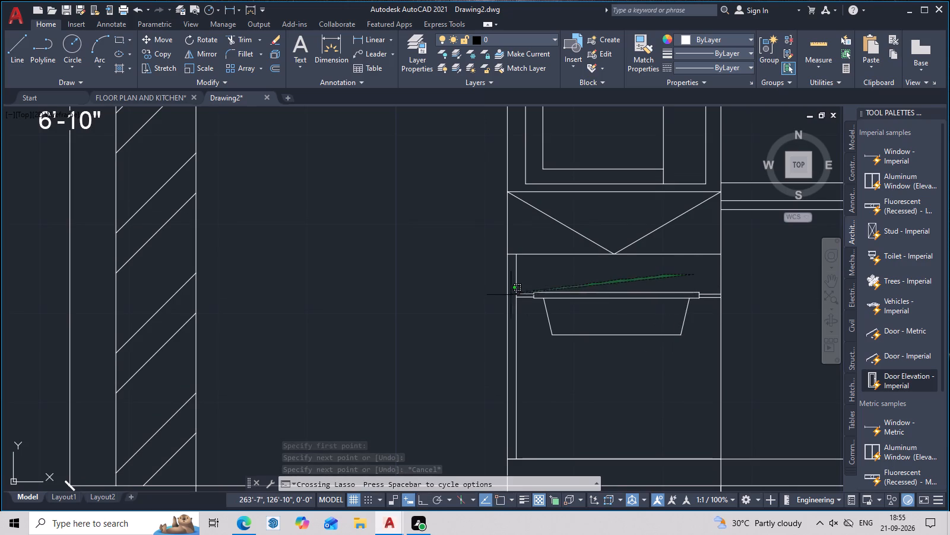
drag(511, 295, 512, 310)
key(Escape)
Copy the complete basket with its rim and side connector lines about 11" straight down within the tall unit's bottom compartment.
drag(702, 275, 673, 276)
drag(660, 276, 645, 276)
drag(637, 276, 575, 279)
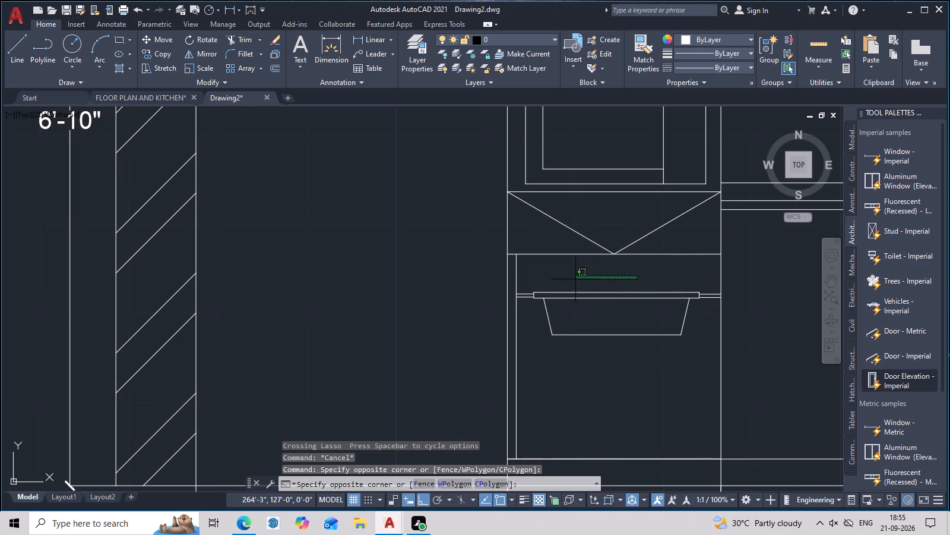
drag(575, 279, 708, 300)
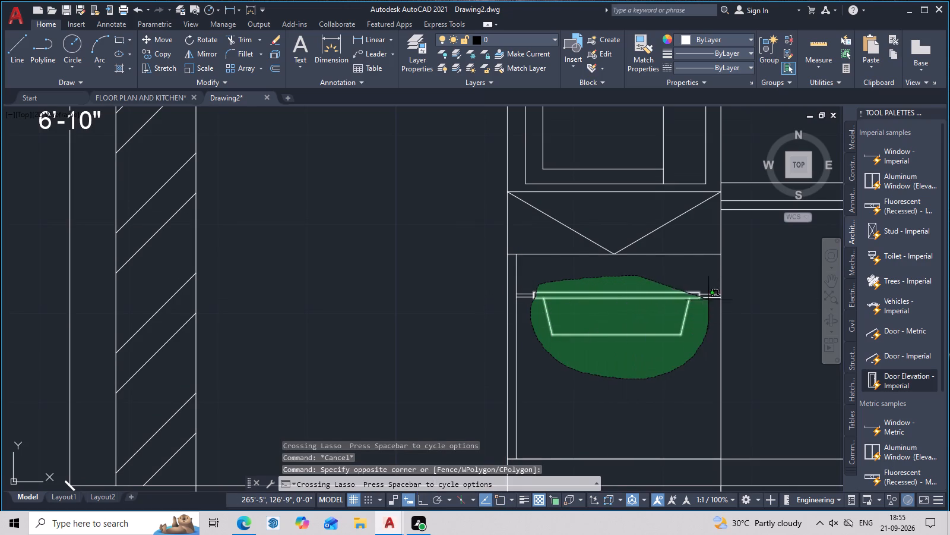
drag(708, 300, 707, 289)
scroll(538, 288, up, 2)
drag(521, 279, 514, 300)
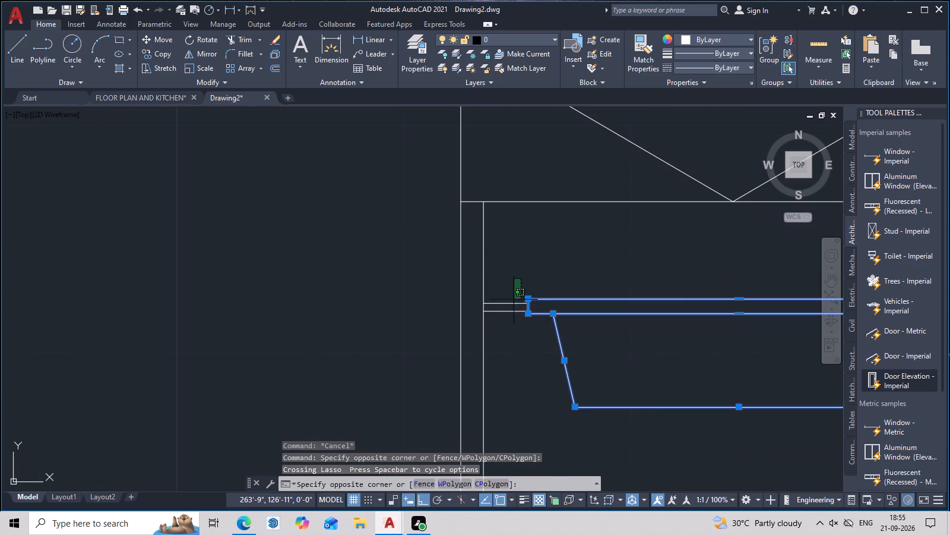
drag(514, 300, 523, 358)
middle_drag(628, 411, 516, 295)
scroll(515, 289, down, 2)
middle_drag(534, 326, 532, 363)
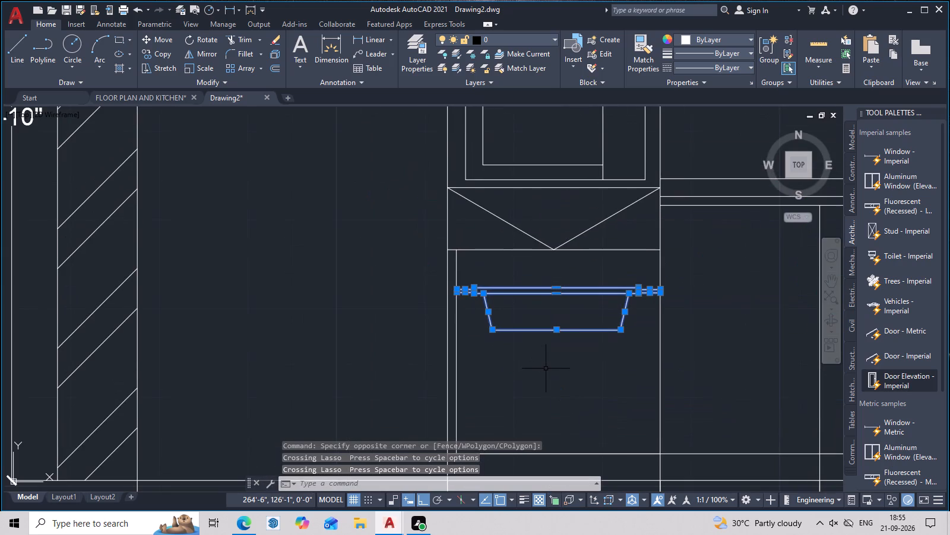
text(co)
key(space)
scroll(458, 292, up, 2)
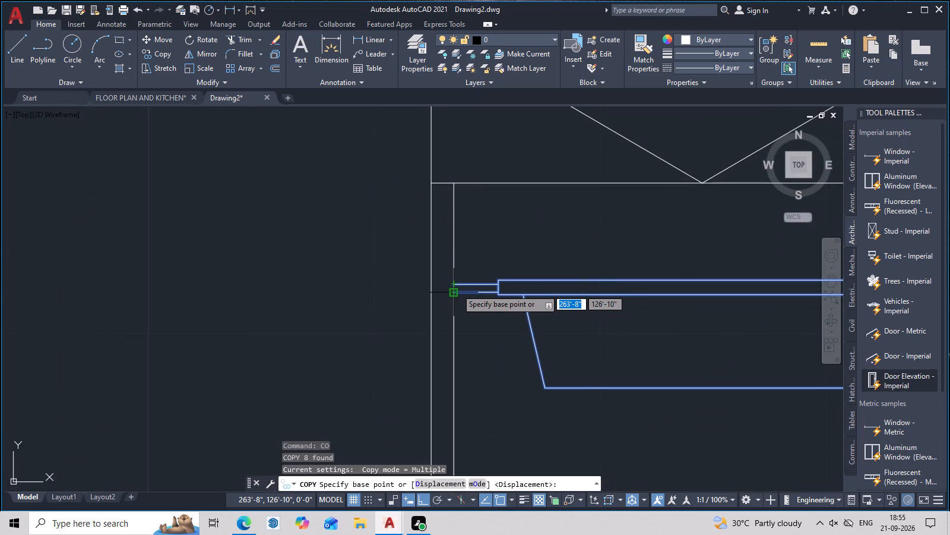
click(457, 289)
scroll(449, 366, down, 1)
middle_drag(448, 378, 452, 250)
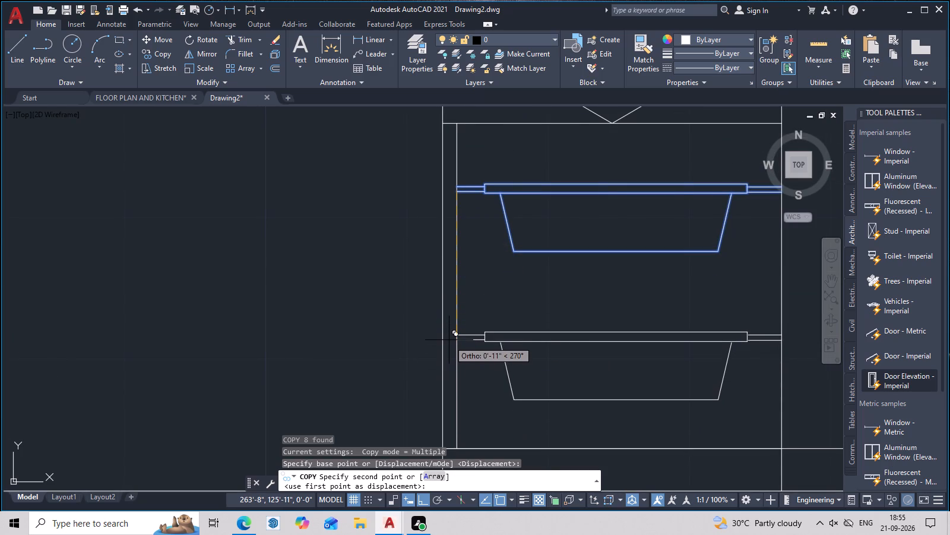
click(449, 340)
key(Escape)
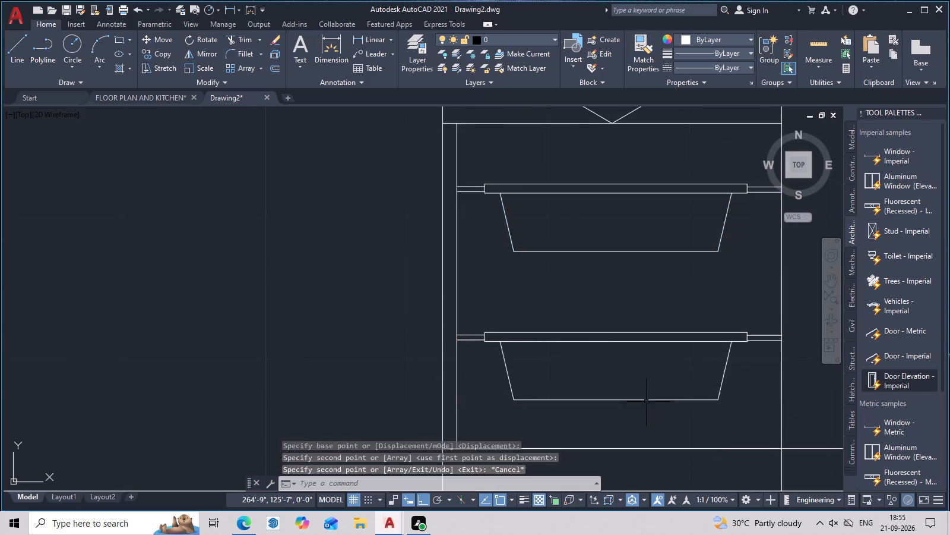
Review the tall unit's basket compartment in the context of the whole kitchen elevation.
scroll(654, 401, down, 2)
middle_drag(668, 401, 651, 439)
middle_drag(699, 415, 691, 415)
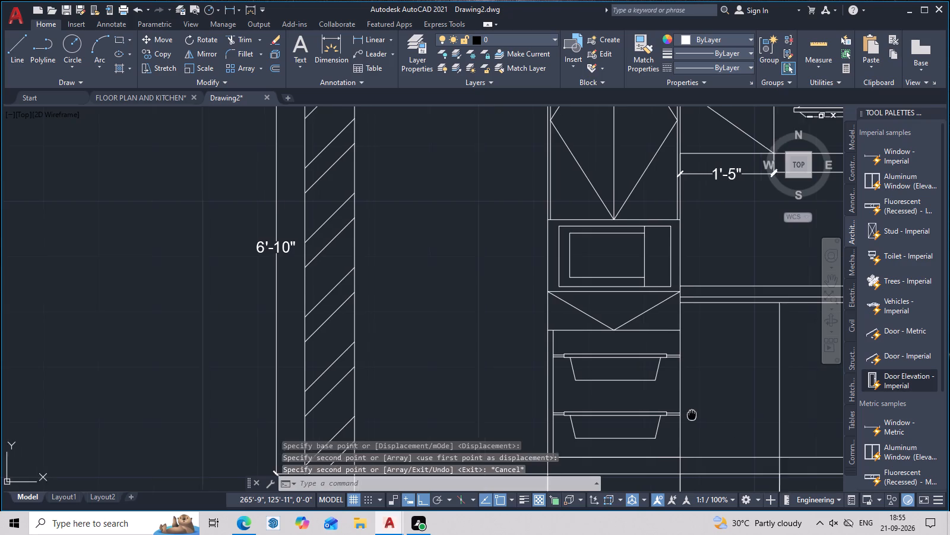
middle_drag(691, 415, 588, 432)
scroll(584, 430, down, 2)
middle_drag(589, 402, 591, 392)
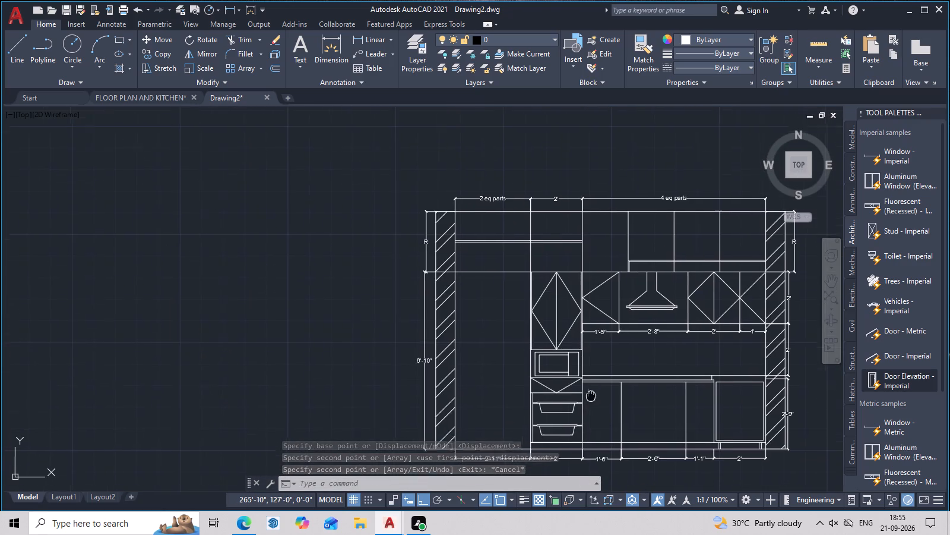
middle_drag(591, 392, 595, 344)
scroll(580, 342, up, 3)
middle_drag(566, 352, 543, 216)
middle_drag(555, 299, 571, 343)
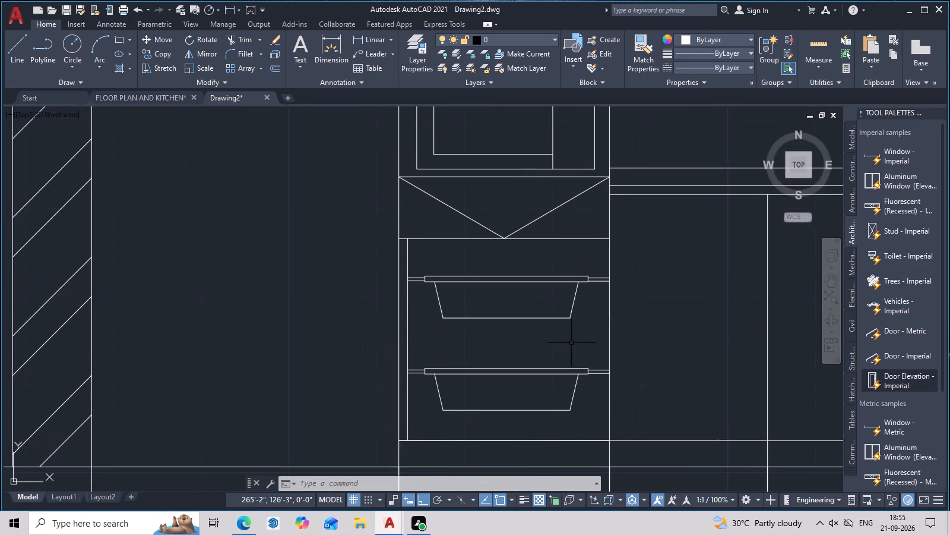
middle_drag(567, 331, 566, 304)
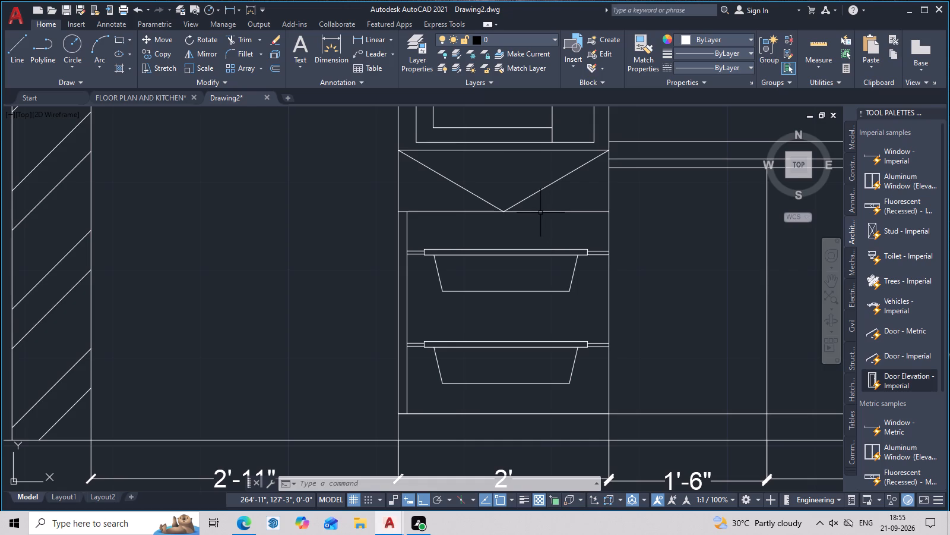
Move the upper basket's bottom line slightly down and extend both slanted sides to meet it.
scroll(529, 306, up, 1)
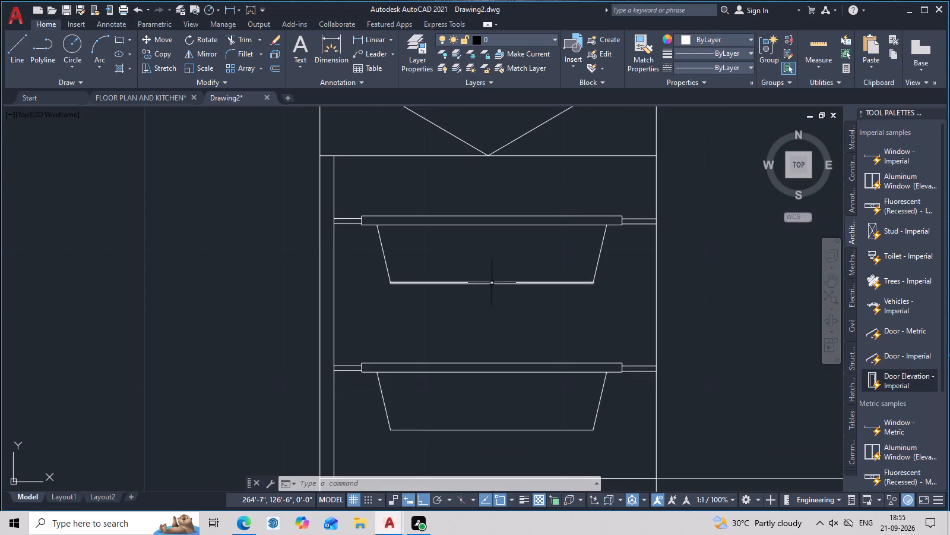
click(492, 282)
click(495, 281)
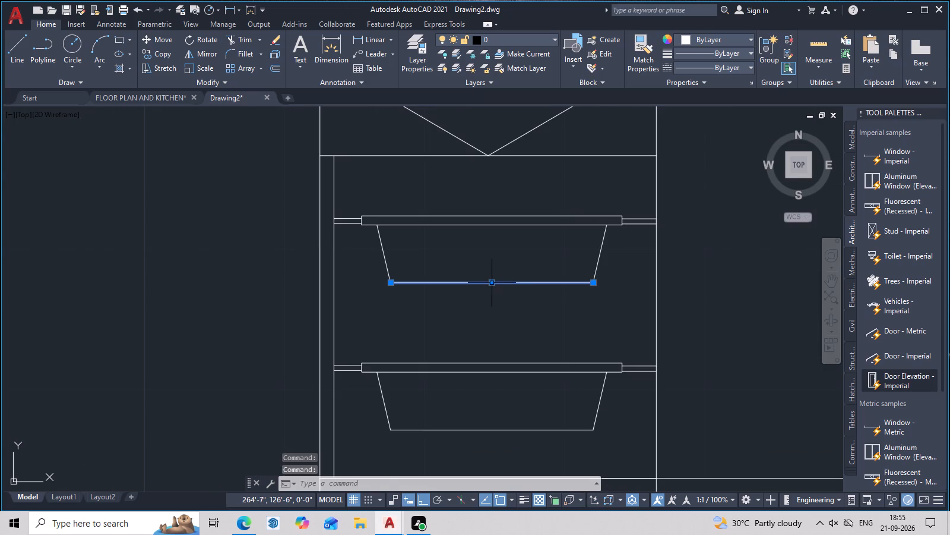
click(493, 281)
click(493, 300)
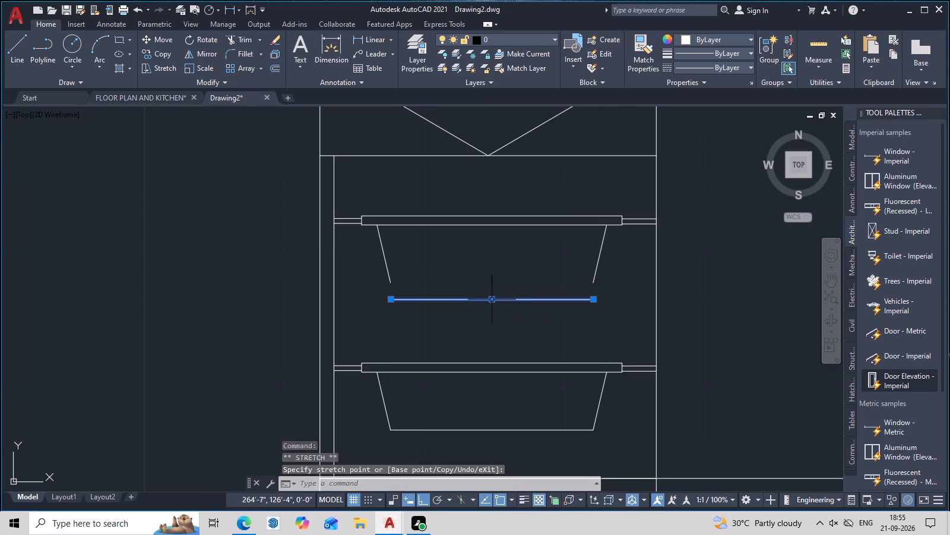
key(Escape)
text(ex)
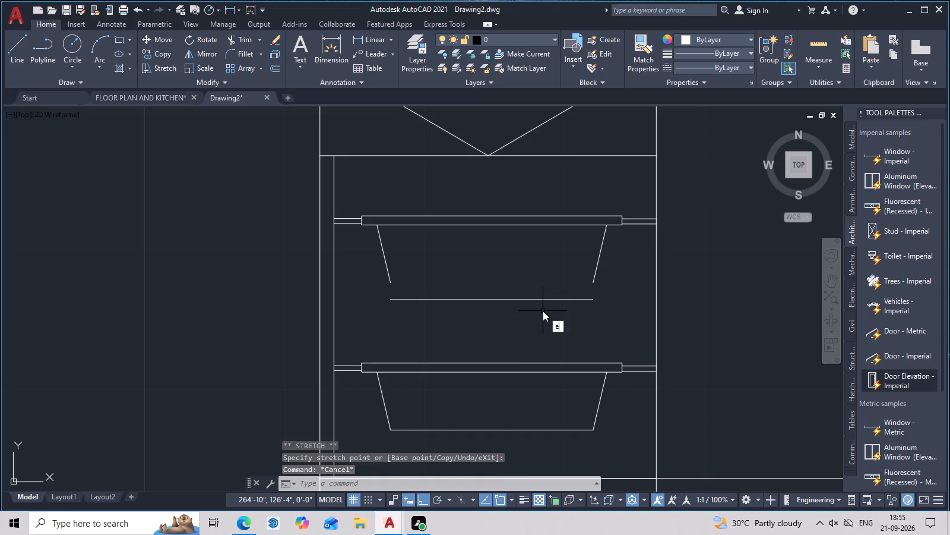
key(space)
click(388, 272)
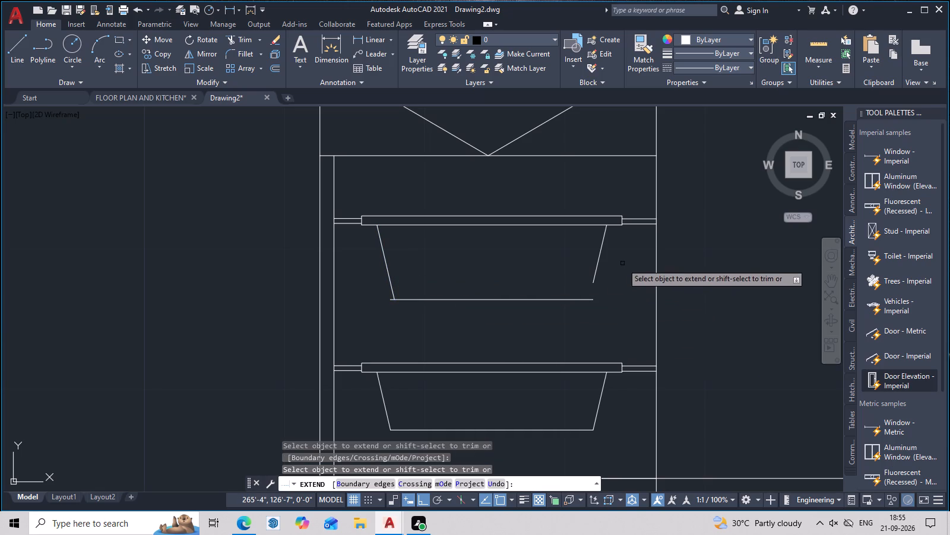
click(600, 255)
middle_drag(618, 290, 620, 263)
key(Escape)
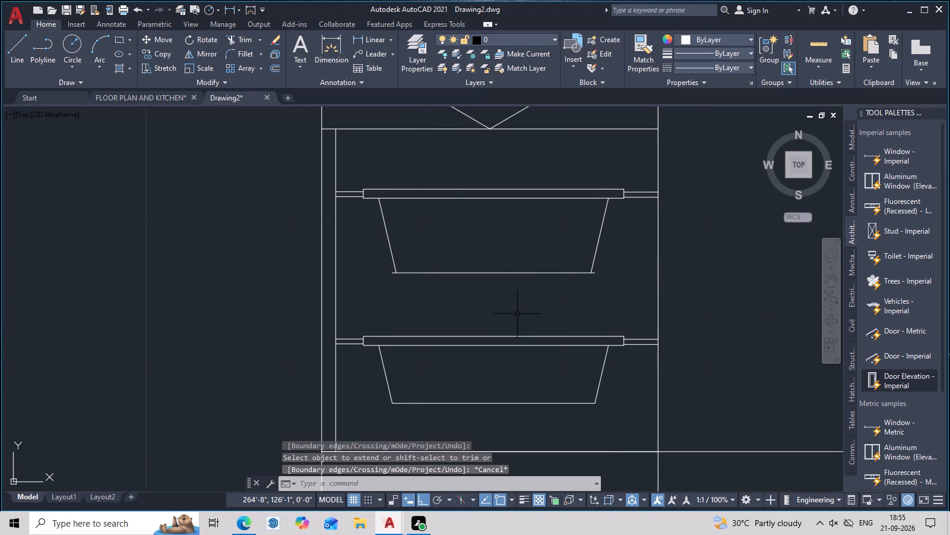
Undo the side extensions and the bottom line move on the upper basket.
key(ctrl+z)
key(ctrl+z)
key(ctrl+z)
Review the tall unit's baskets against the wall cabinets and base units of the kitchen elevation.
scroll(529, 289, down, 2)
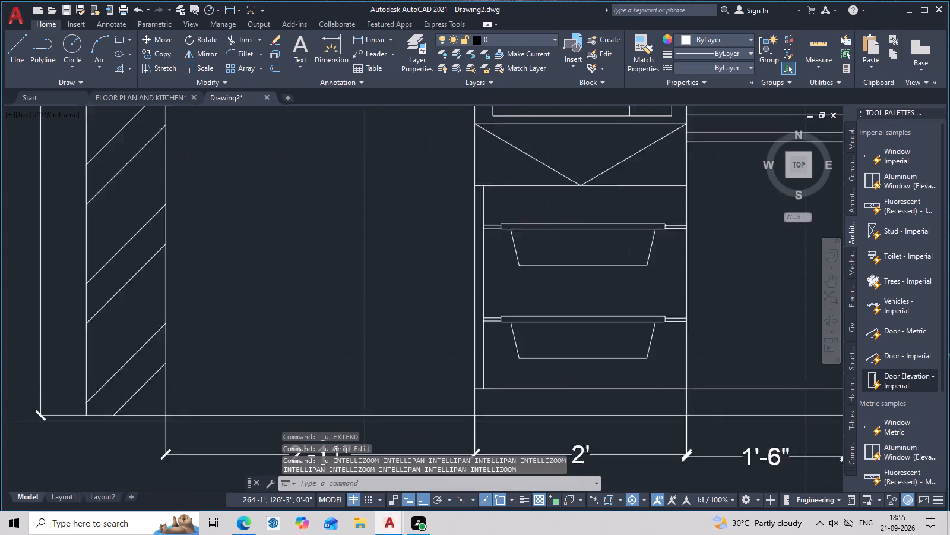
middle_drag(595, 307, 577, 312)
scroll(577, 308, up, 2)
middle_drag(577, 308, 575, 350)
scroll(575, 329, down, 2)
middle_drag(598, 345, 551, 373)
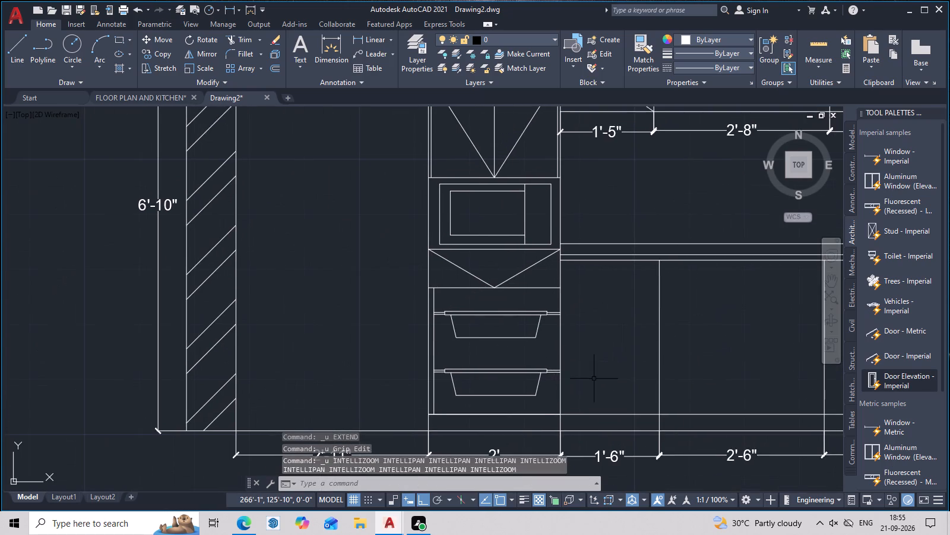
middle_drag(606, 382, 591, 416)
scroll(591, 416, down, 1)
middle_drag(596, 399, 504, 379)
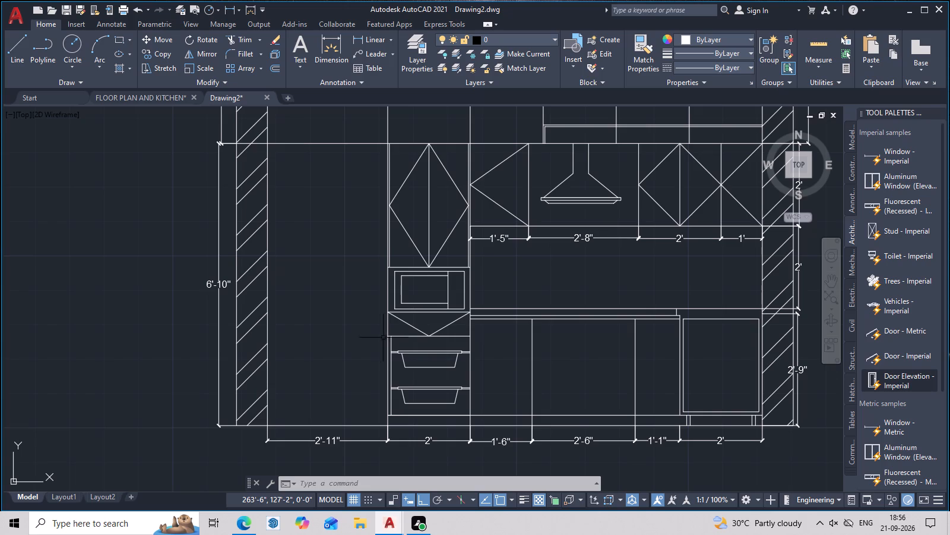
Draw a thin rectangle about 8" by 1" projecting from the hatched wall, just below the wall cabinets' 1' dimension.
scroll(765, 243, up, 3)
text(rec)
key(space)
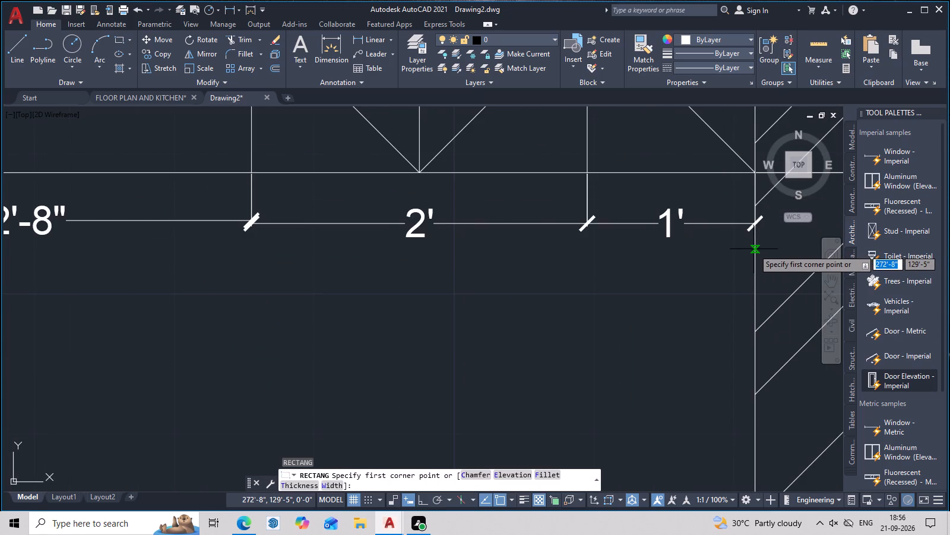
click(756, 249)
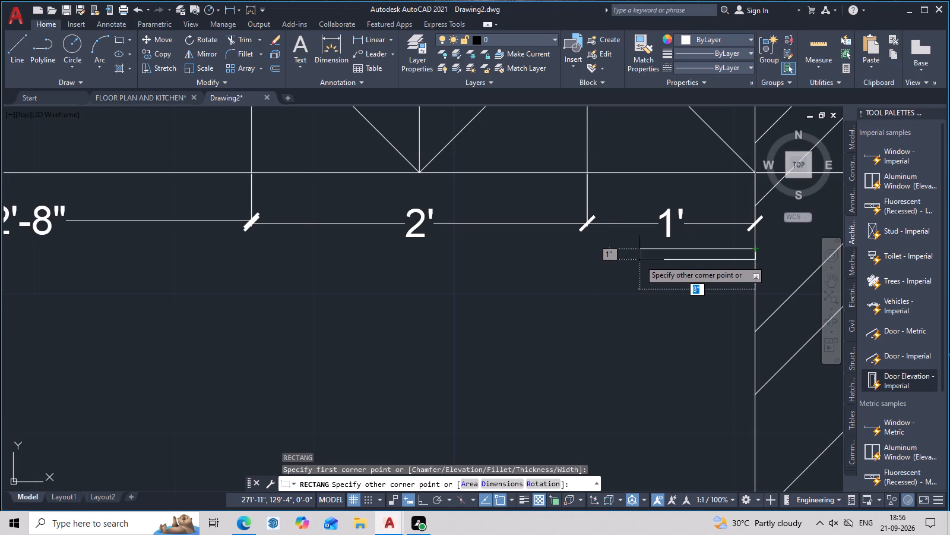
click(639, 260)
Stretch the thin rectangle's free end about 3" further away from the hatched wall.
scroll(635, 259, up, 2)
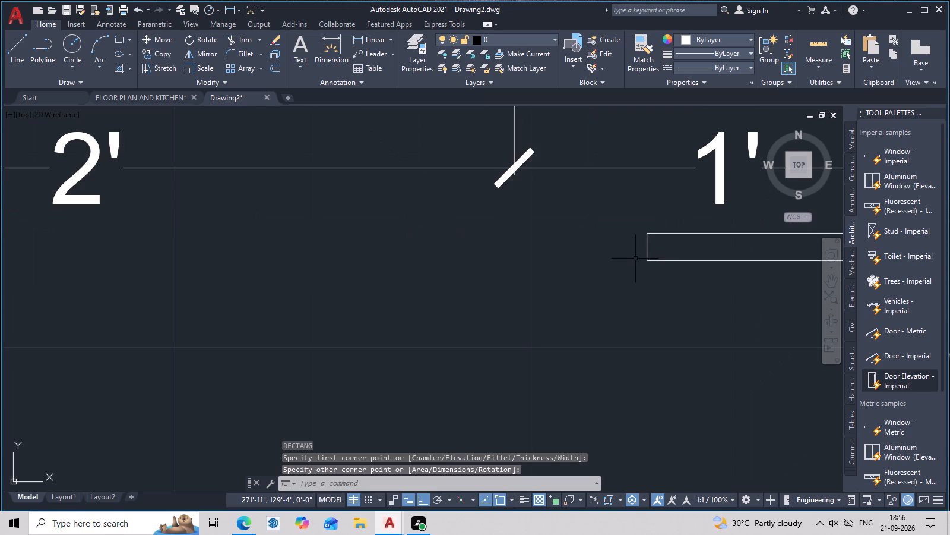
click(646, 248)
click(647, 246)
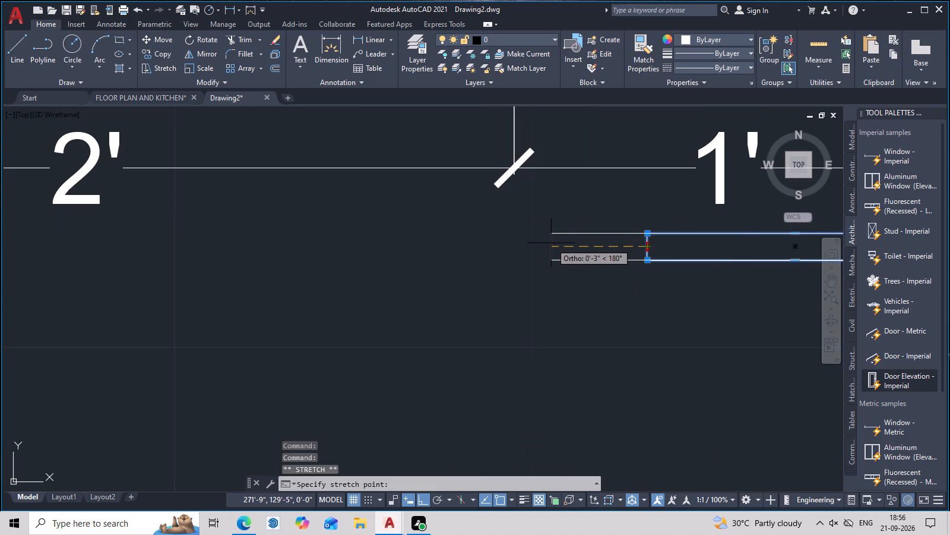
click(551, 243)
middle_drag(617, 292, 569, 292)
key(Escape)
Measure the thin rectangle's length along its bottom edge with a linear dimension, without placing it.
scroll(623, 328, down, 3)
middle_drag(651, 343, 638, 345)
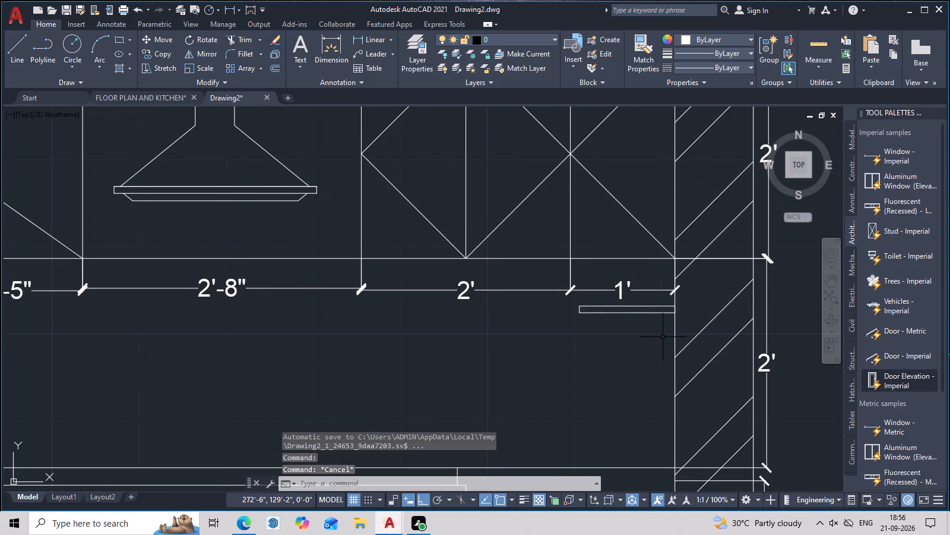
key(d)
text(li)
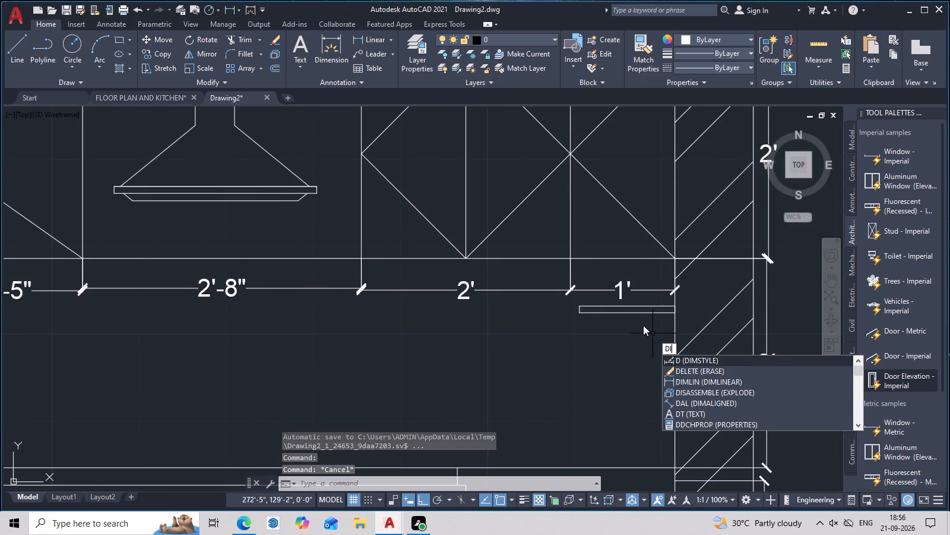
key(space)
scroll(680, 308, up, 3)
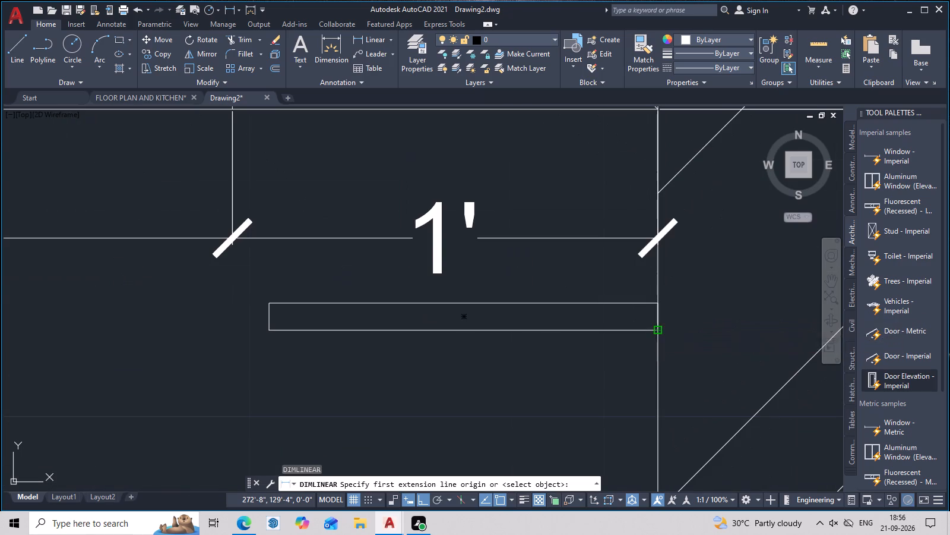
click(656, 329)
click(267, 329)
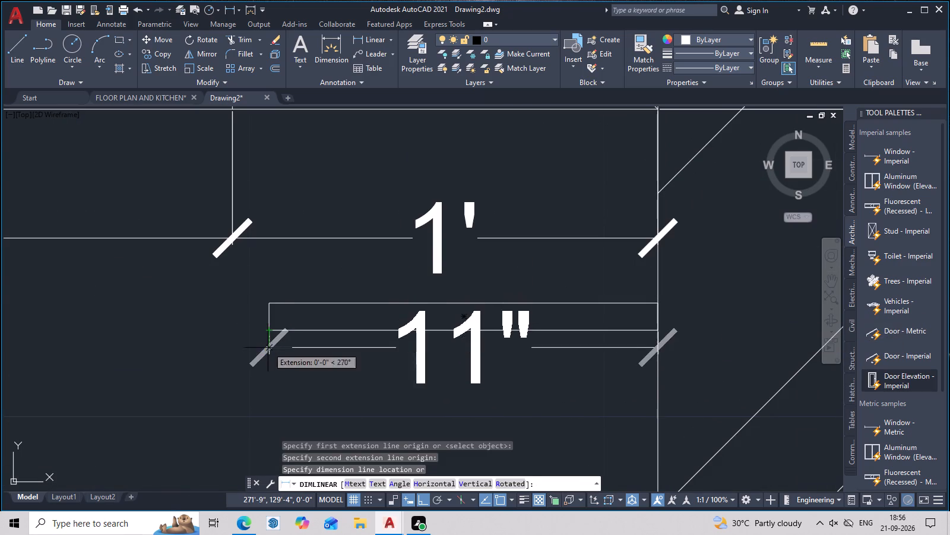
key(Escape)
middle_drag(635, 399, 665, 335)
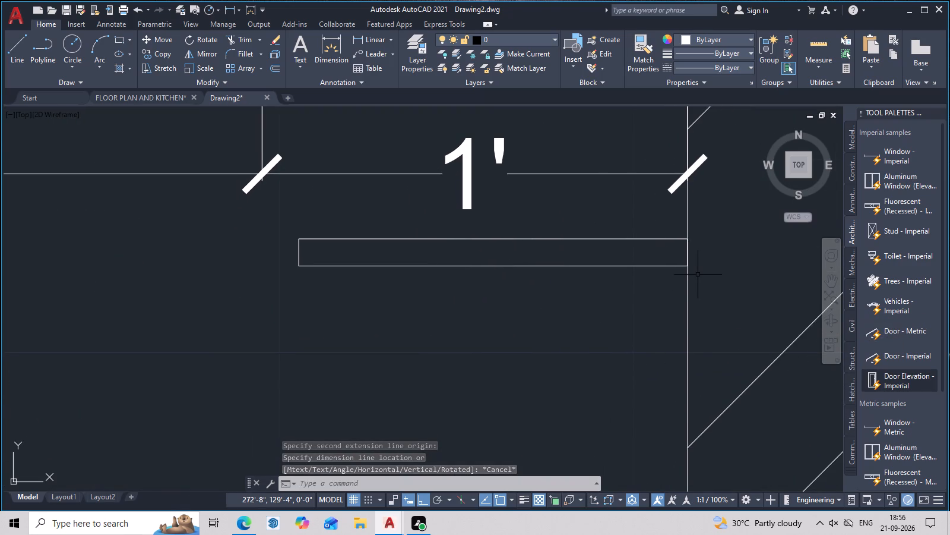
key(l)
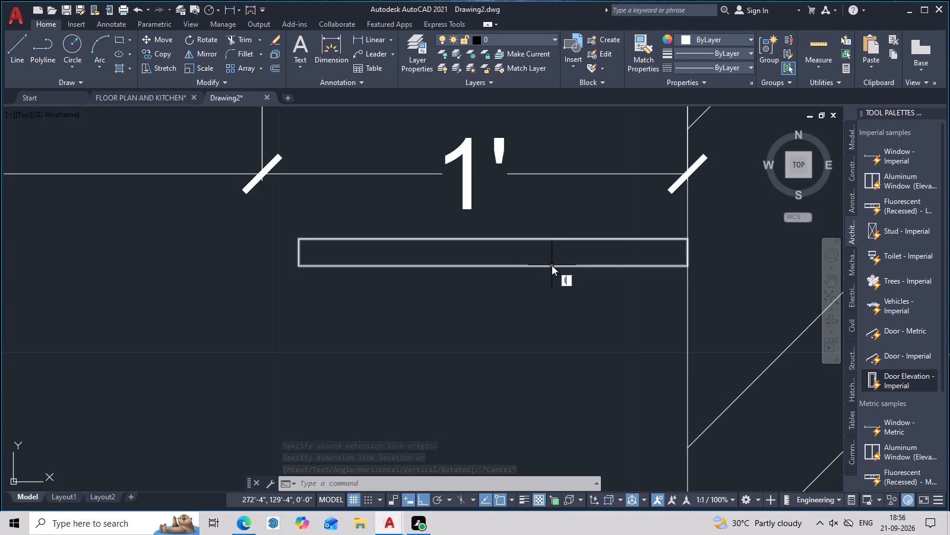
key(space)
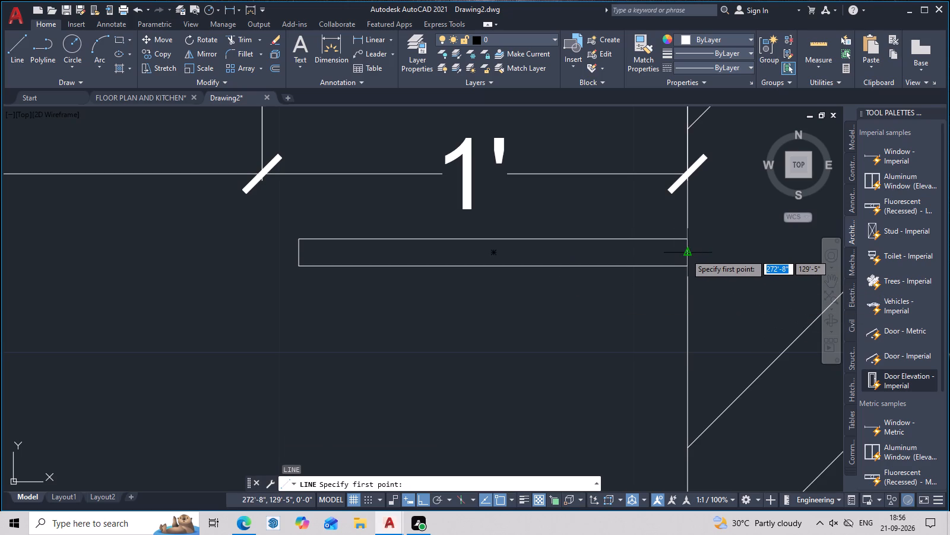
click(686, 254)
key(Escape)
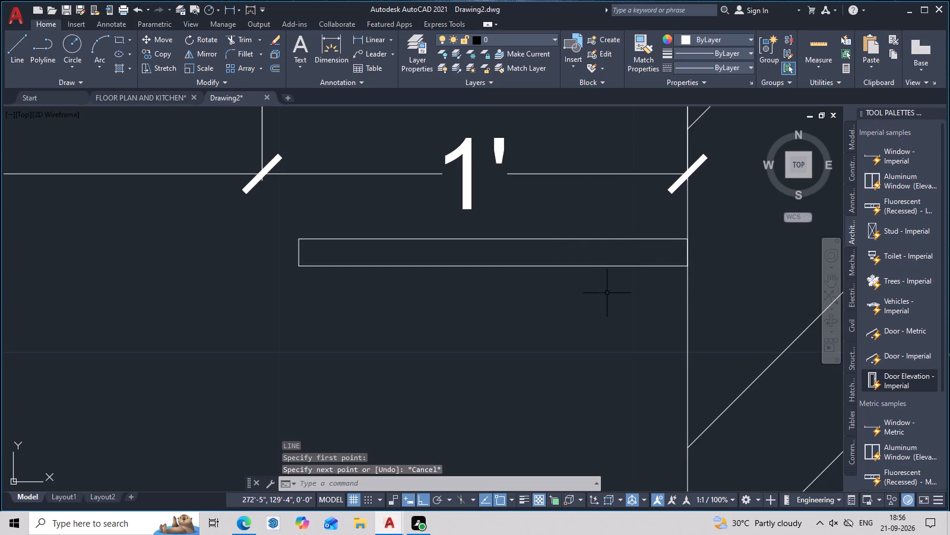
Explode the thin rectangle beside the hatched wall into separate lines.
click(686, 253)
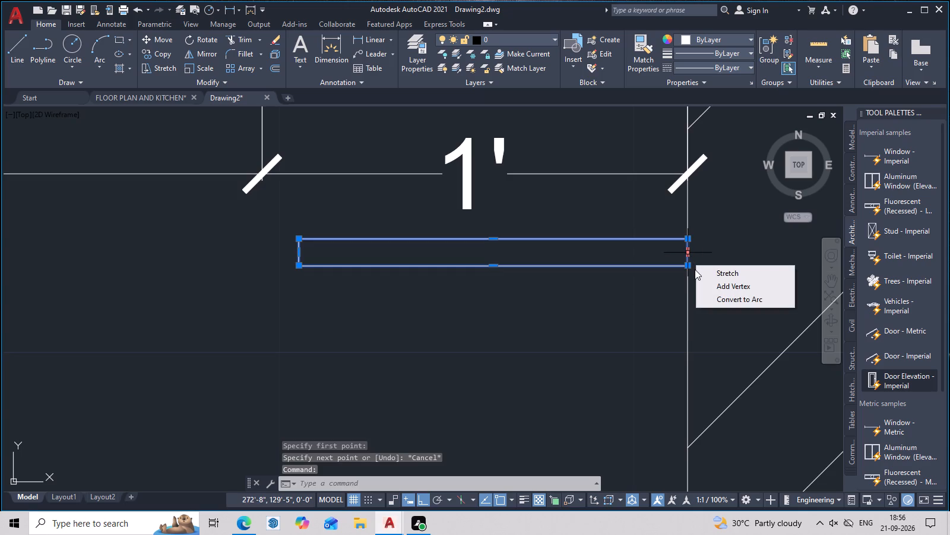
key(x)
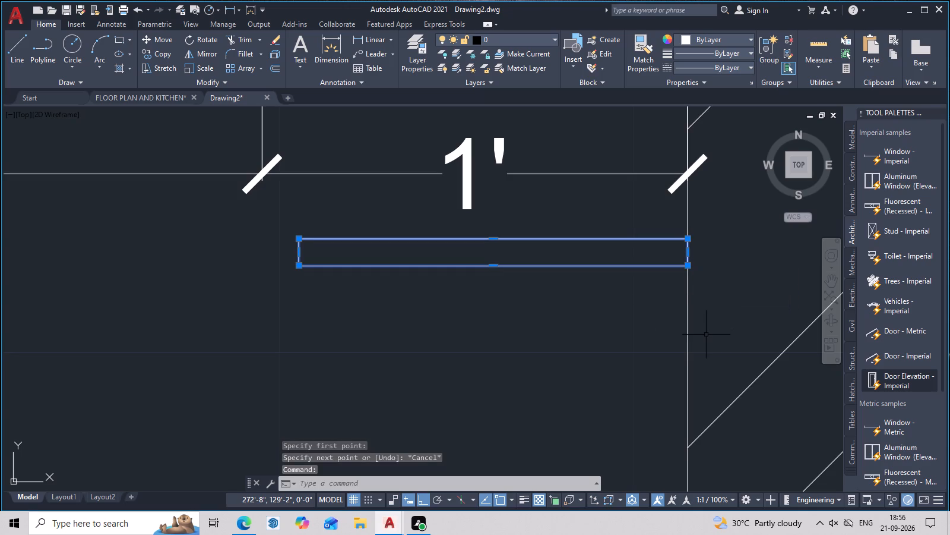
text(x)
key(space)
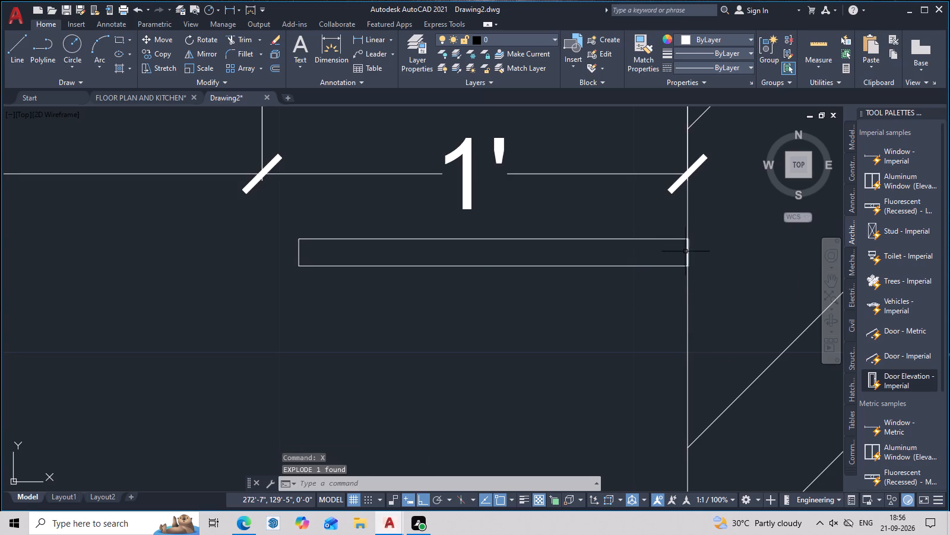
Offset the strip's short wall-side edge by 9" toward its free end.
click(688, 251)
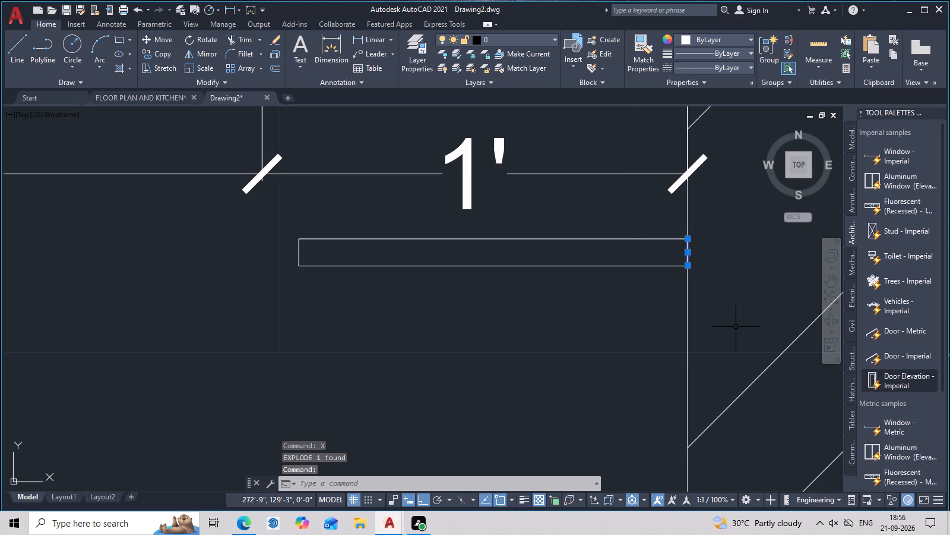
text(o)
key(space)
text(9)
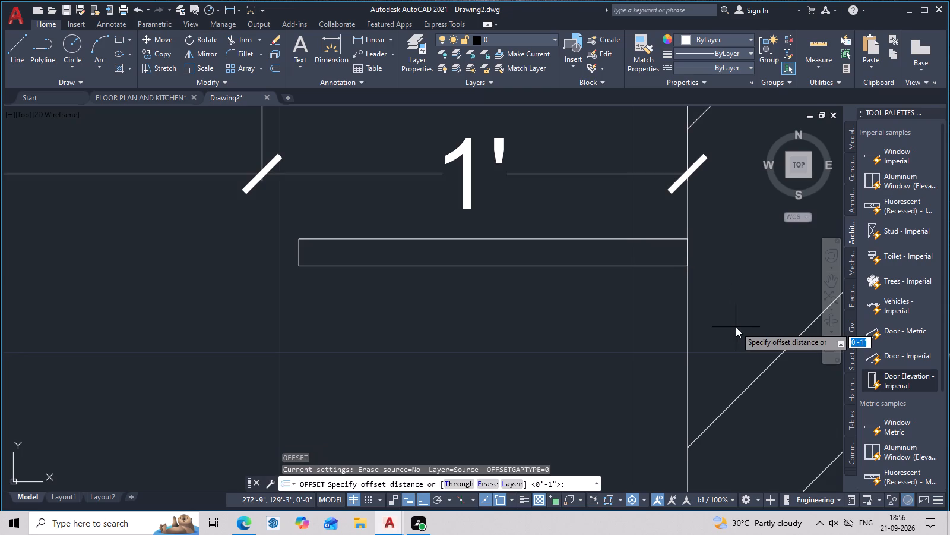
key(space)
key(Escape)
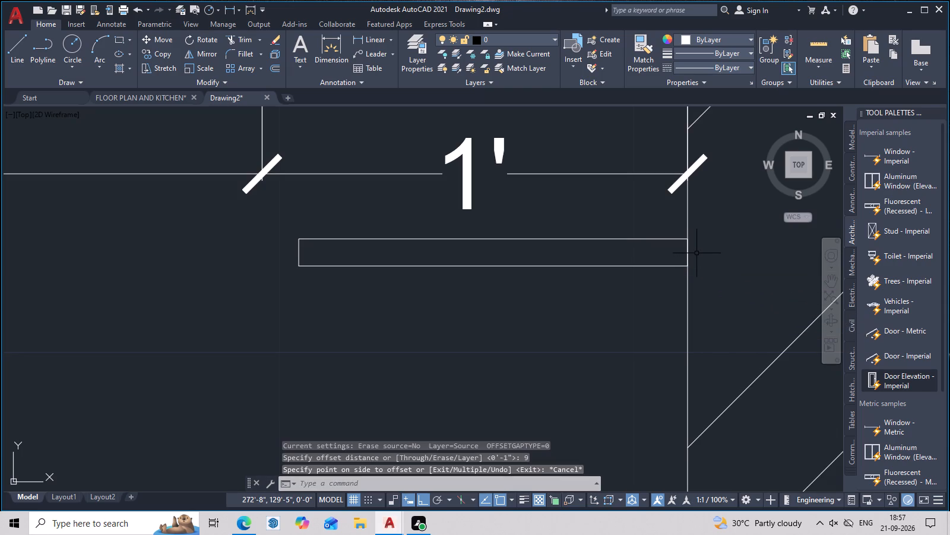
click(688, 253)
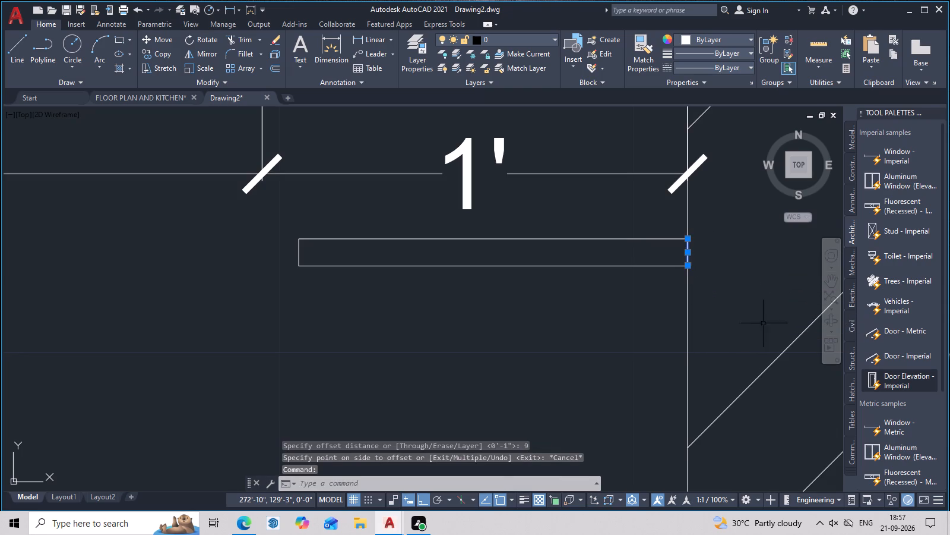
key(Escape)
text(o)
key(space)
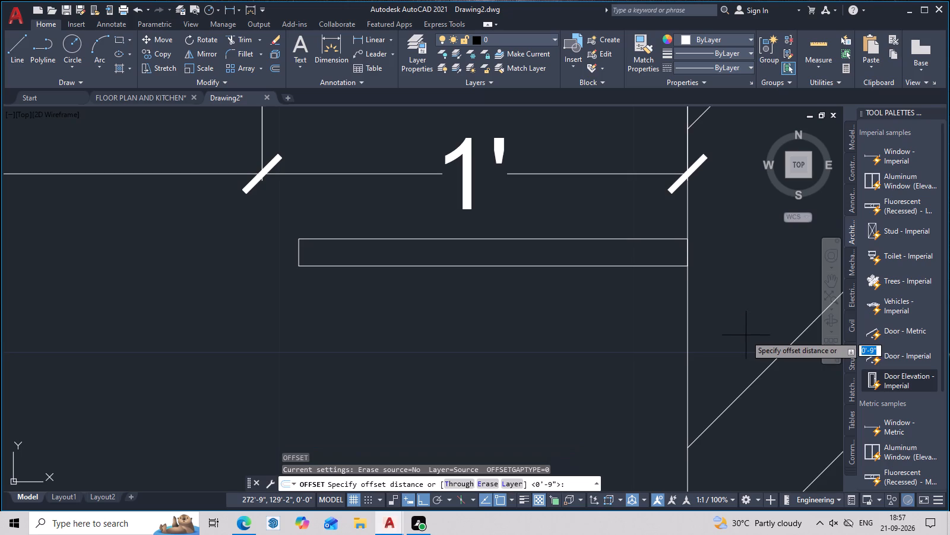
key(space)
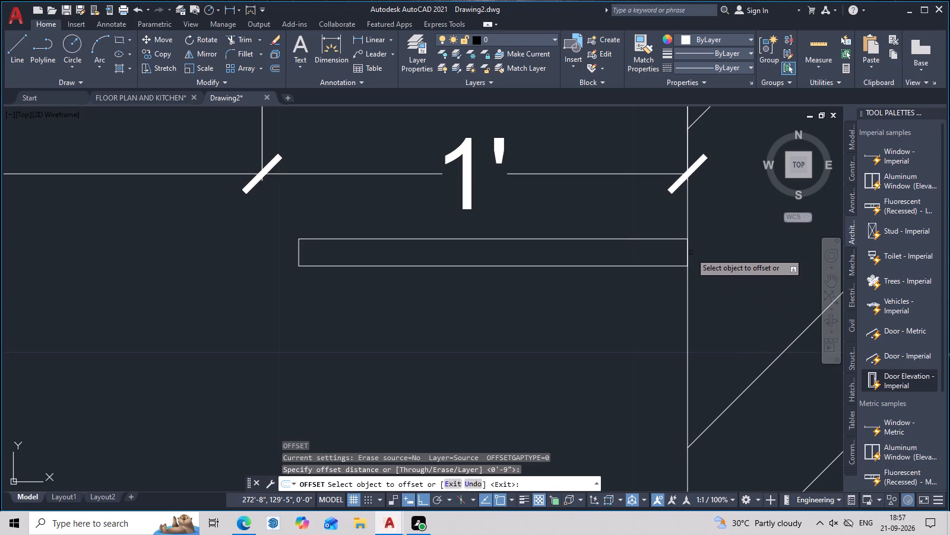
click(688, 253)
click(575, 254)
key(Escape)
middle_drag(587, 314, 621, 320)
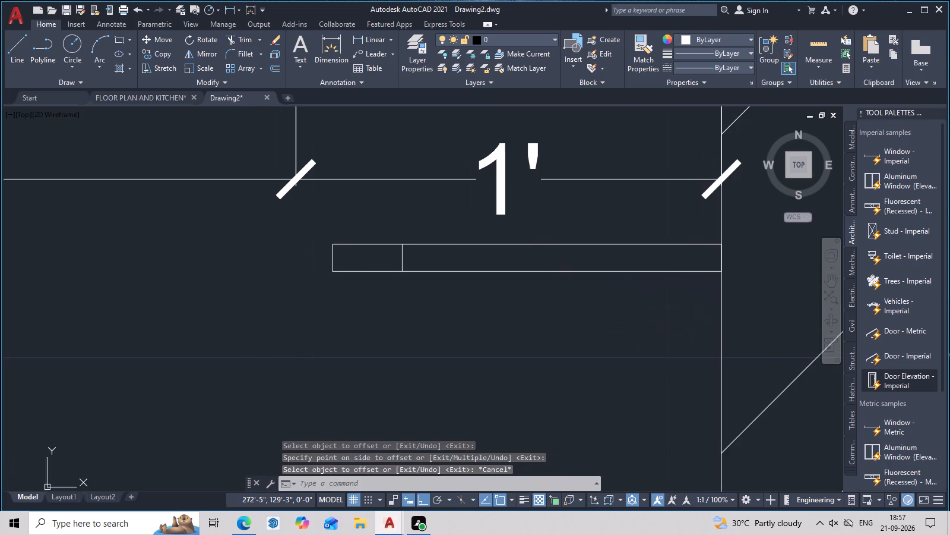
Trim away the strip's top, bottom and end lines beyond the 9" offset line.
text(tr)
key(space)
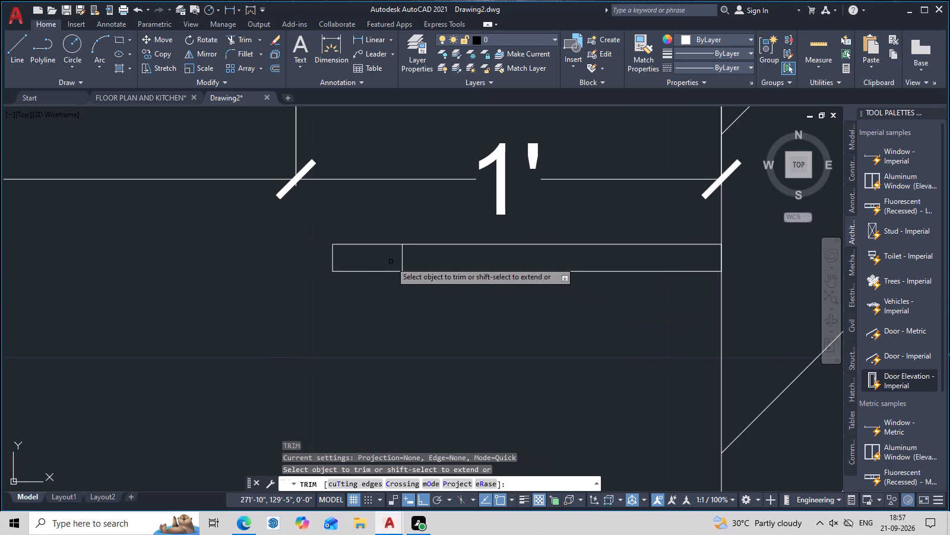
click(384, 270)
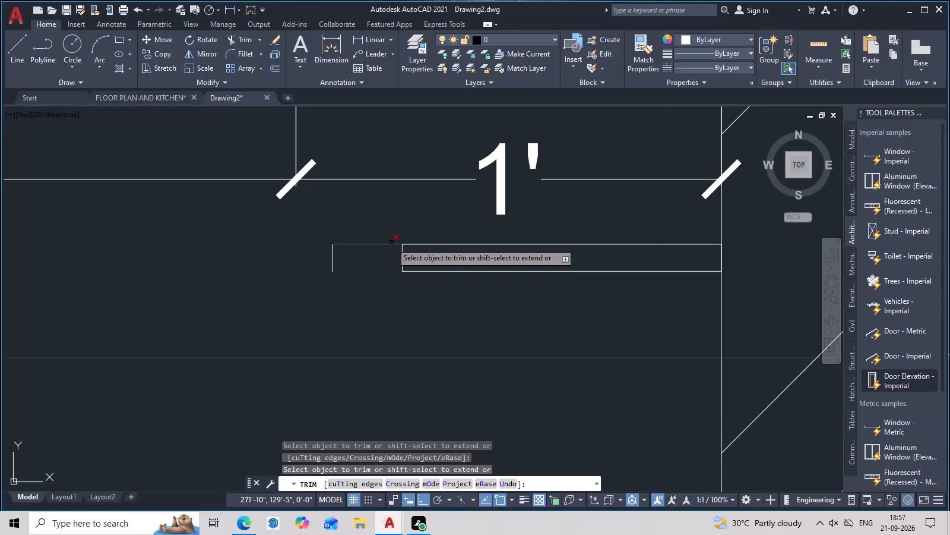
click(391, 243)
click(332, 253)
scroll(429, 323, down, 3)
middle_drag(457, 353, 483, 314)
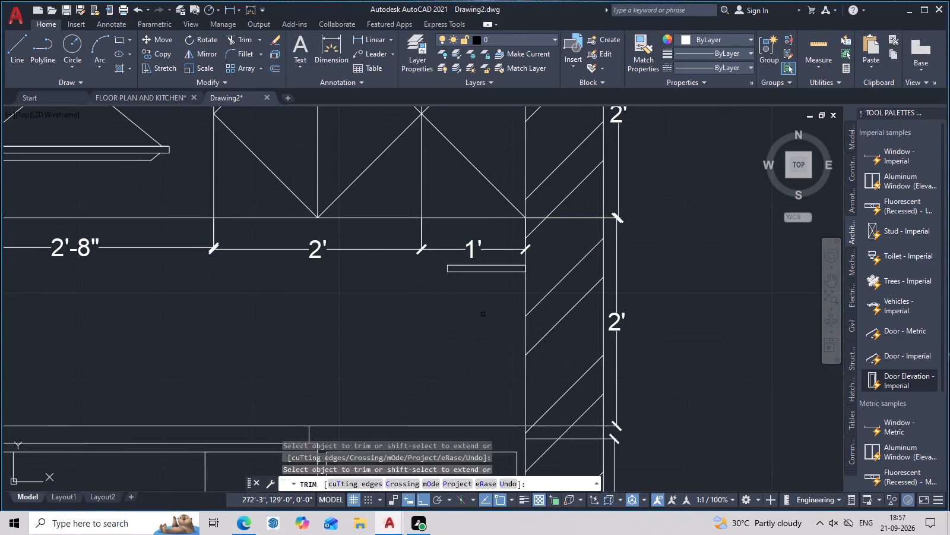
middle_drag(502, 355, 550, 405)
key(Escape)
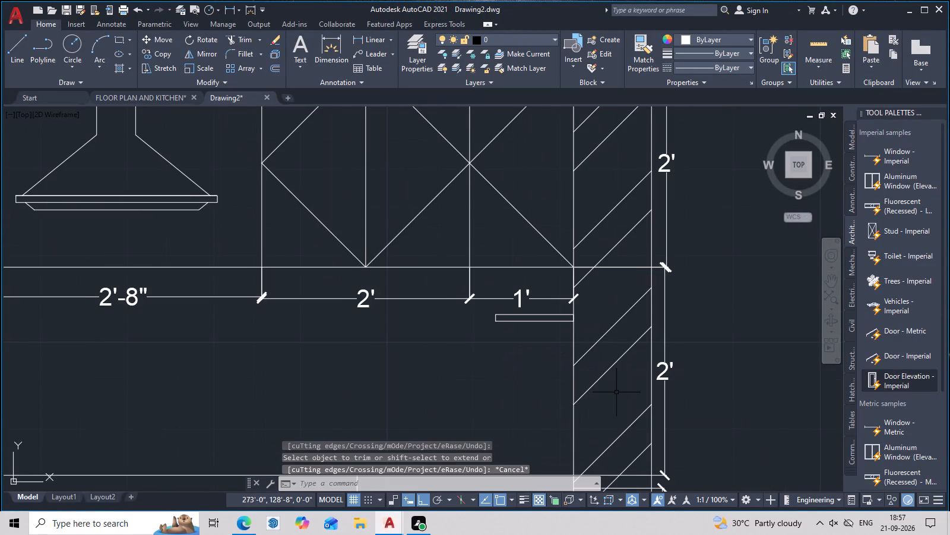
Add a linear dimension along the strip's bottom edge, starting from its corner at the hatched wall.
text(dli)
key(space)
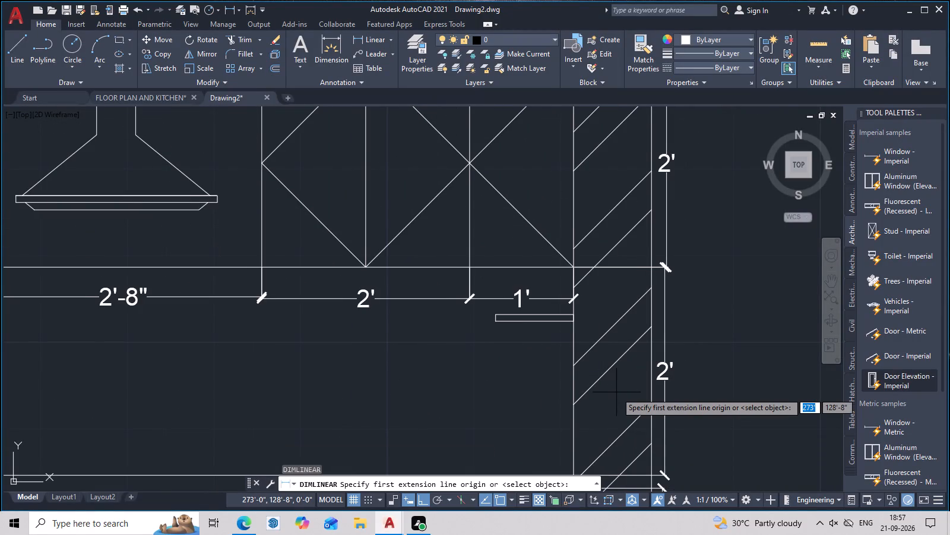
middle_drag(616, 392, 624, 367)
scroll(565, 292, up, 3)
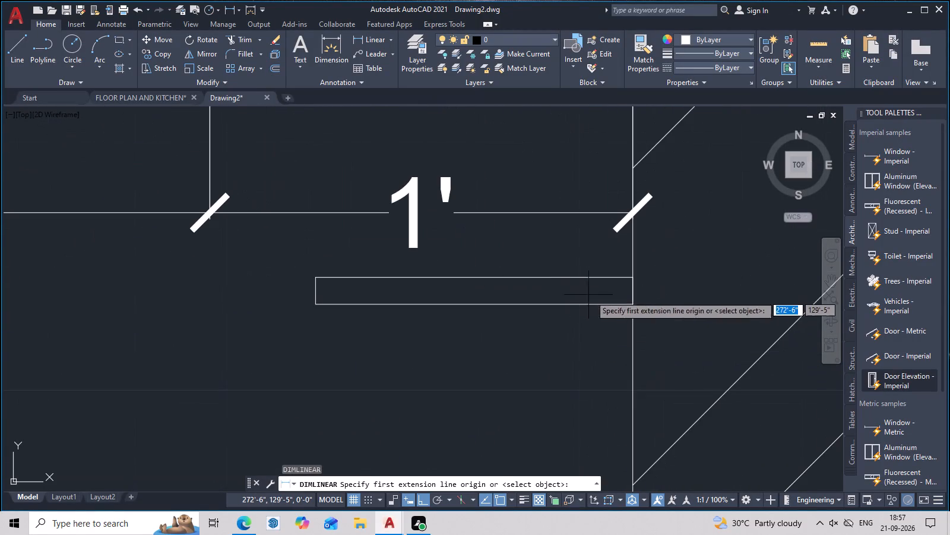
click(634, 304)
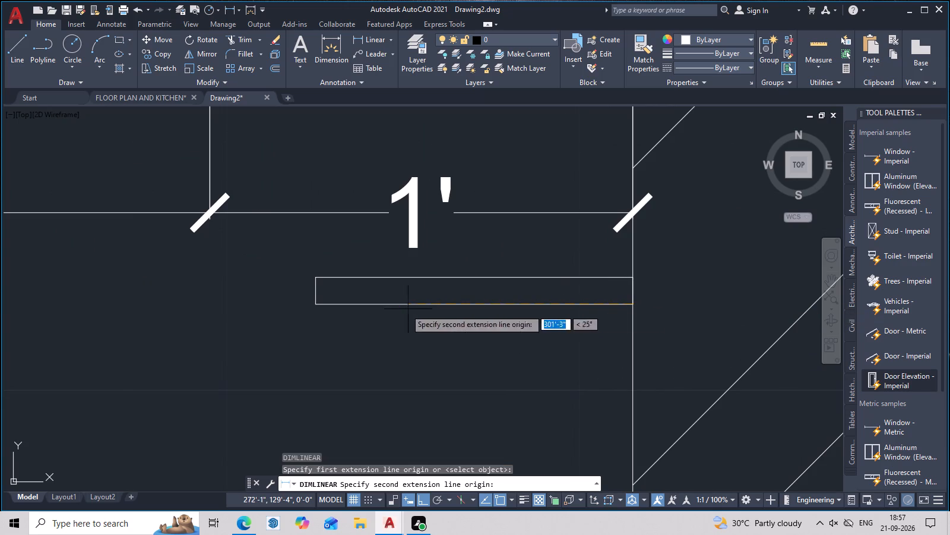
Finish the shelf strip's linear dimension at its free-end bottom corner, placing the dimension line just below the strip.
click(316, 304)
click(300, 367)
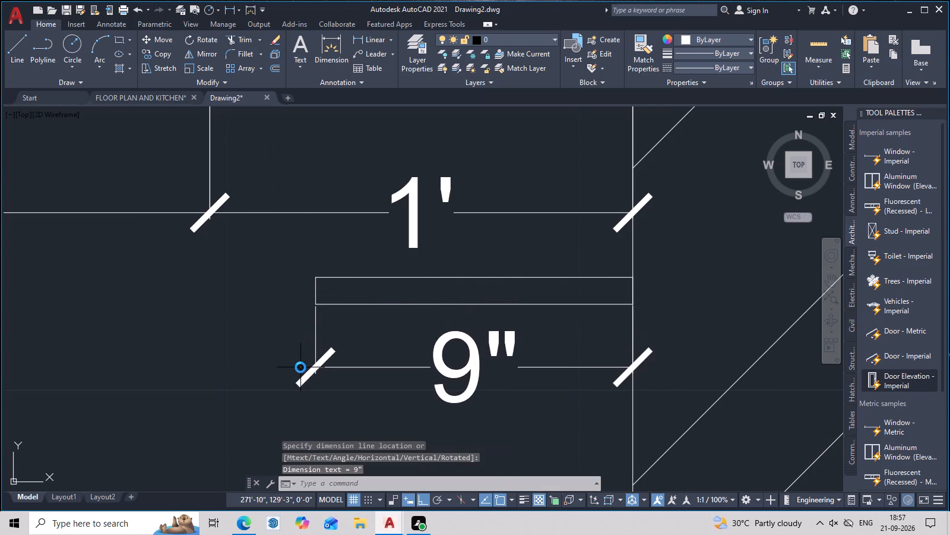
Examine the upper kitchen elevation for parts that still lack dimensions, from the wall cabinets to the base units.
scroll(330, 370, down, 3)
middle_drag(455, 402, 728, 370)
middle_click(732, 368)
scroll(733, 367, down, 3)
scroll(733, 367, up, 3)
middle_drag(739, 354, 759, 281)
scroll(749, 282, down, 2)
middle_drag(769, 345, 781, 368)
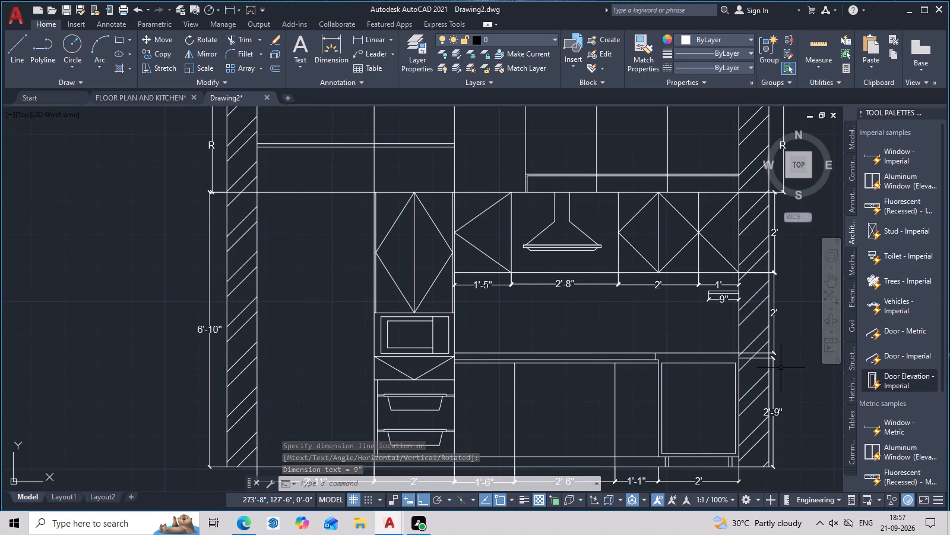
middle_drag(784, 353, 791, 320)
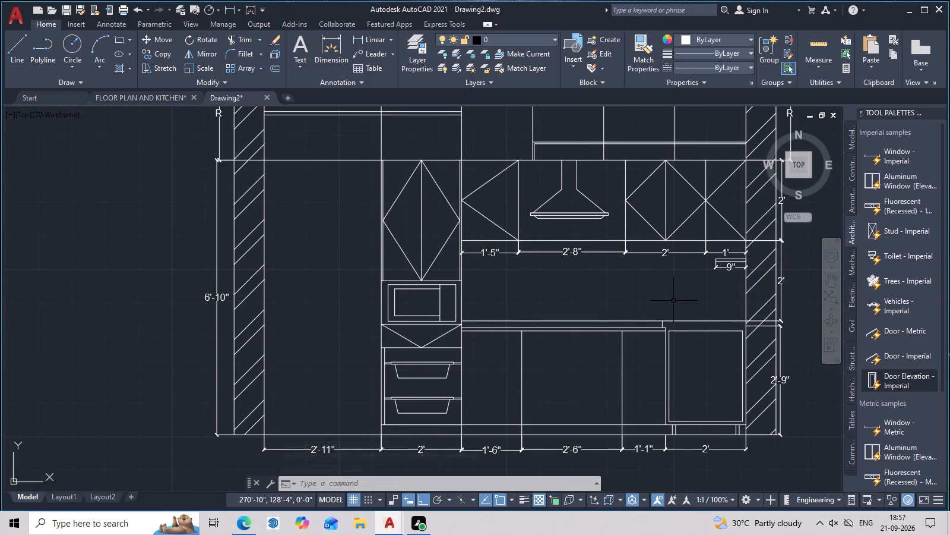
scroll(673, 300, up, 2)
middle_drag(686, 332, 663, 276)
scroll(663, 276, up, 1)
scroll(683, 319, down, 4)
scroll(700, 371, down, 1)
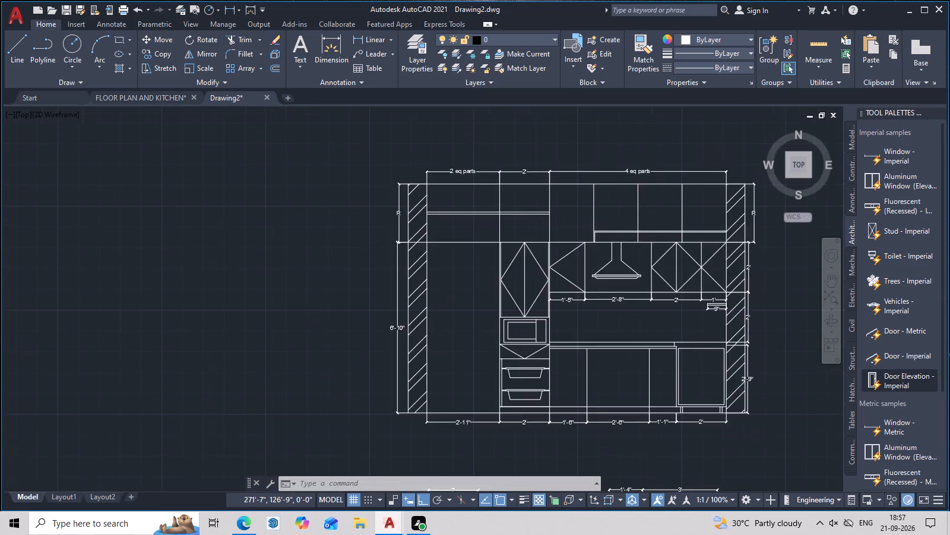
scroll(700, 371, down, 1)
middle_drag(704, 367, 704, 340)
scroll(704, 347, up, 4)
middle_drag(704, 341, 738, 424)
scroll(606, 322, down, 1)
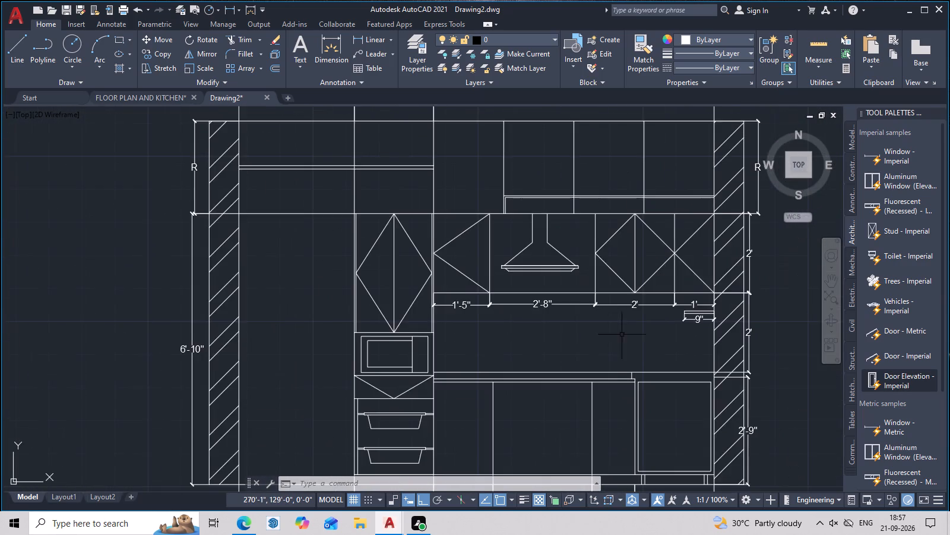
Add a vertical linear dimension to the tall unit's basket section, from the plinth line to the line above the baskets, placed inside the unit.
middle_drag(633, 353, 676, 228)
middle_drag(567, 273, 610, 335)
middle_drag(593, 348, 644, 292)
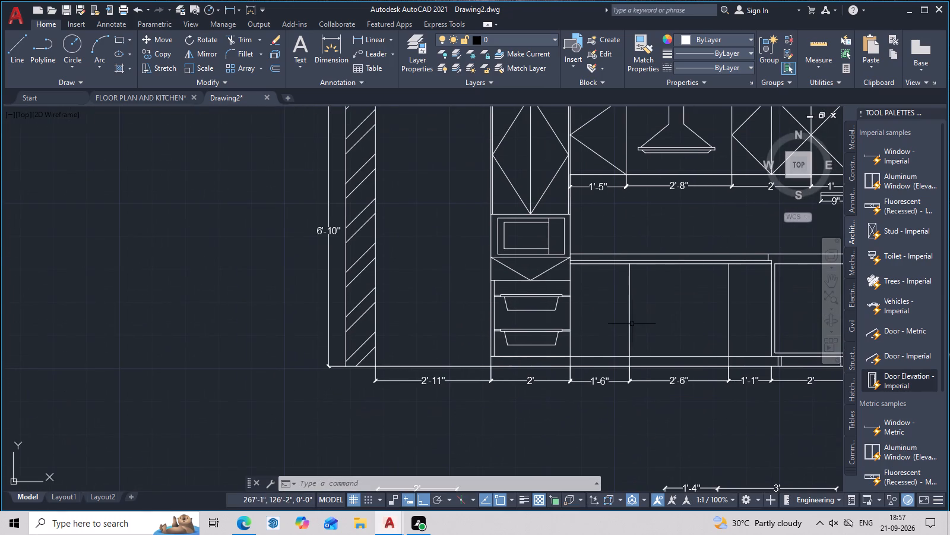
middle_drag(623, 348, 645, 305)
scroll(596, 339, up, 2)
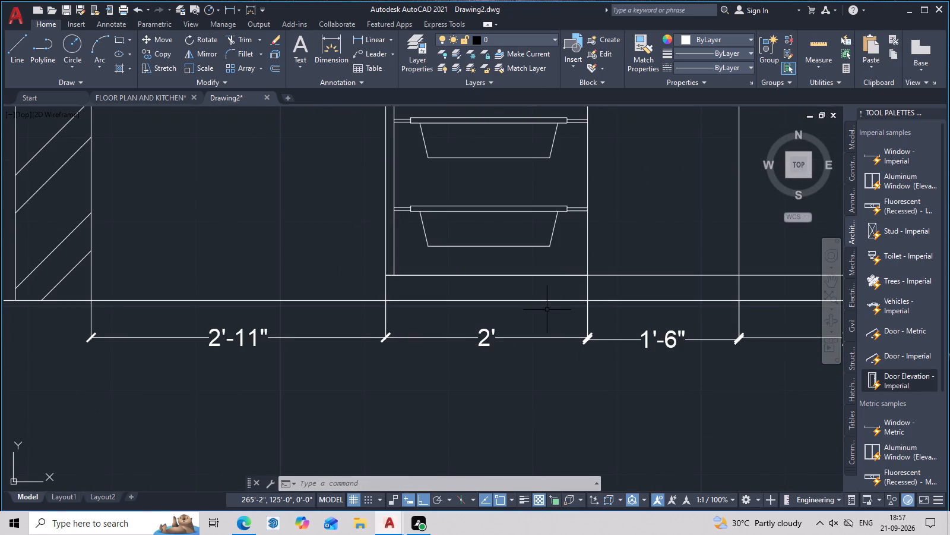
text(dli)
key(space)
middle_drag(595, 274, 617, 374)
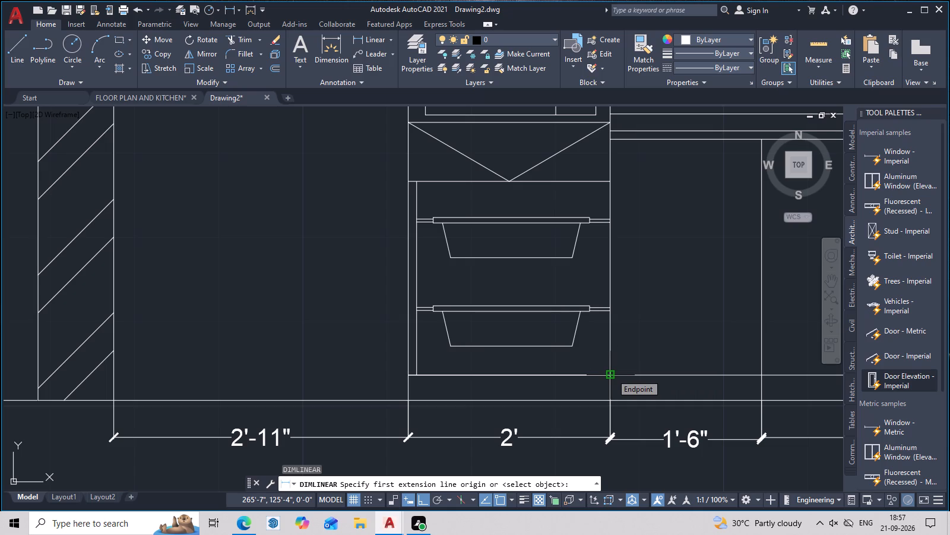
click(612, 374)
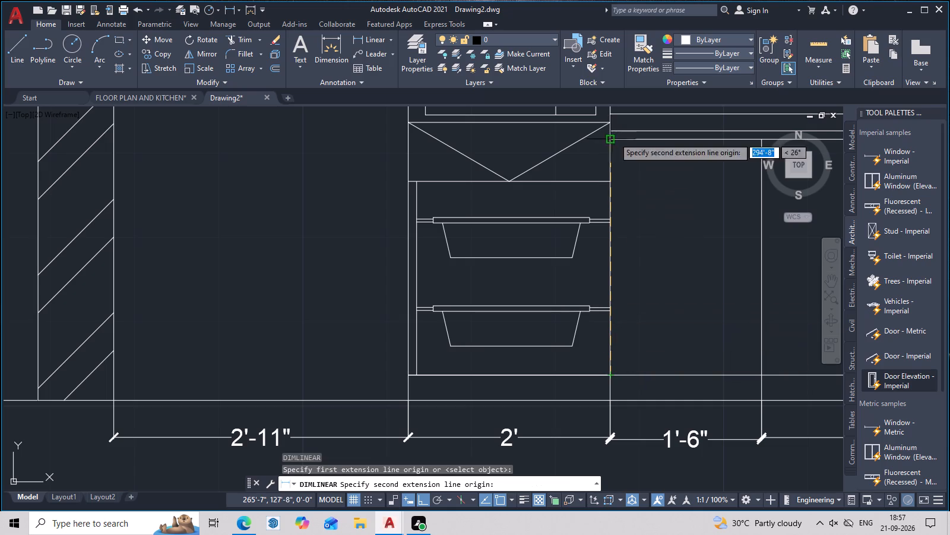
click(607, 185)
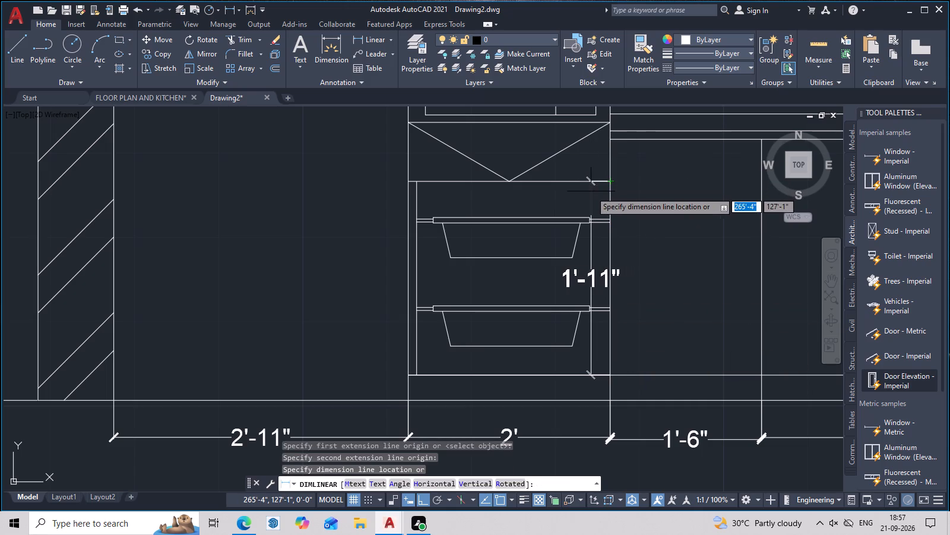
click(578, 193)
Dimension the plinth height below the tall unit's baskets, from floor line to plinth line, aligned with the basket-section dimension.
middle_drag(583, 312, 601, 244)
scroll(607, 292, up, 2)
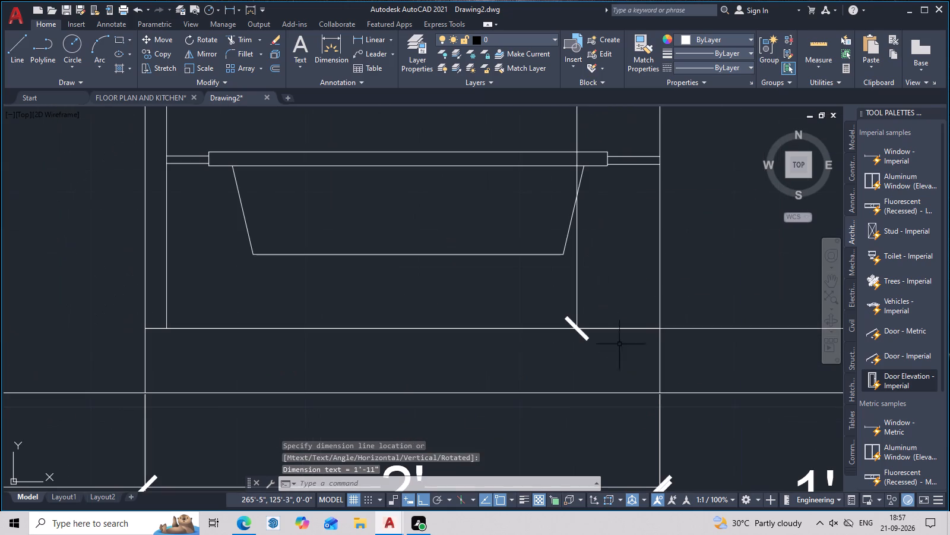
key(space)
click(657, 394)
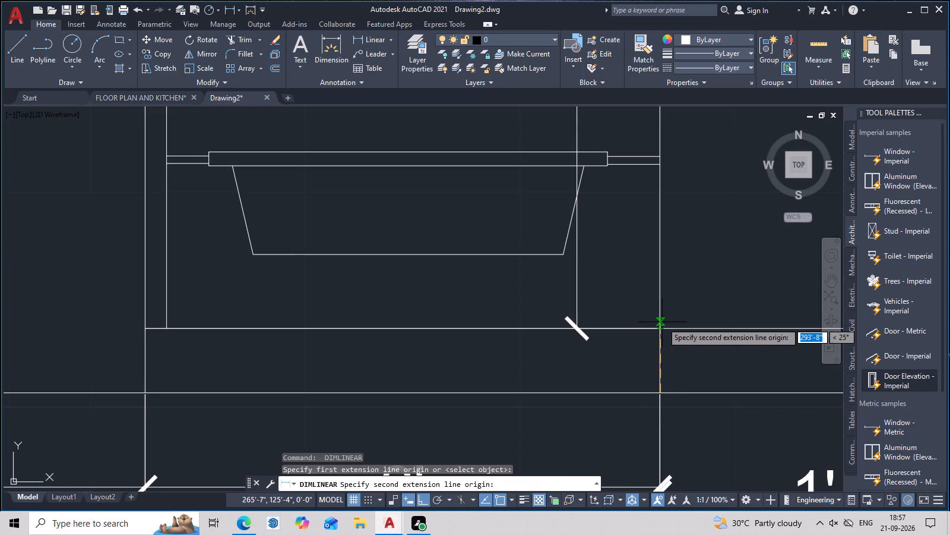
click(660, 328)
click(579, 334)
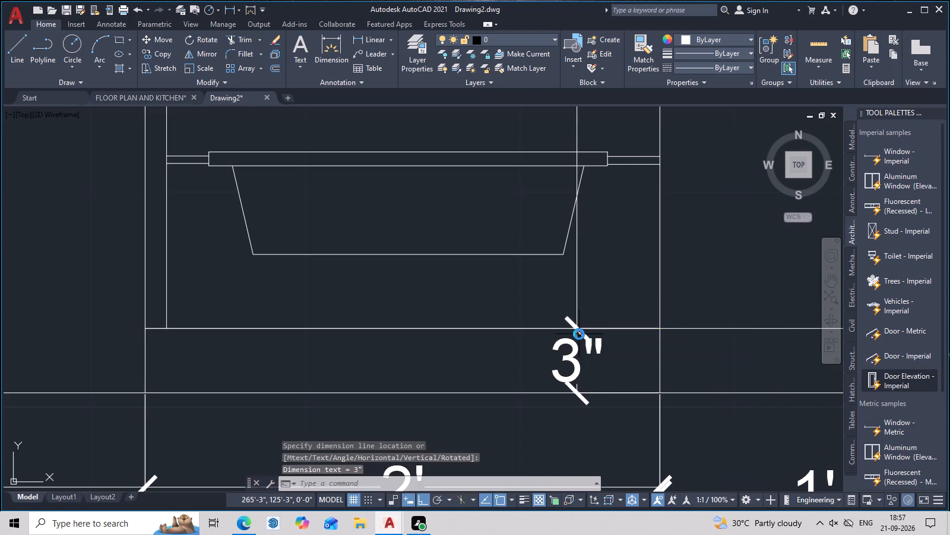
Dimension the height of the tall unit's V-marked panel above the baskets, in line with the dimensions below.
scroll(604, 335, down, 2)
middle_drag(609, 351, 616, 423)
middle_drag(603, 288, 594, 416)
scroll(608, 328, up, 1)
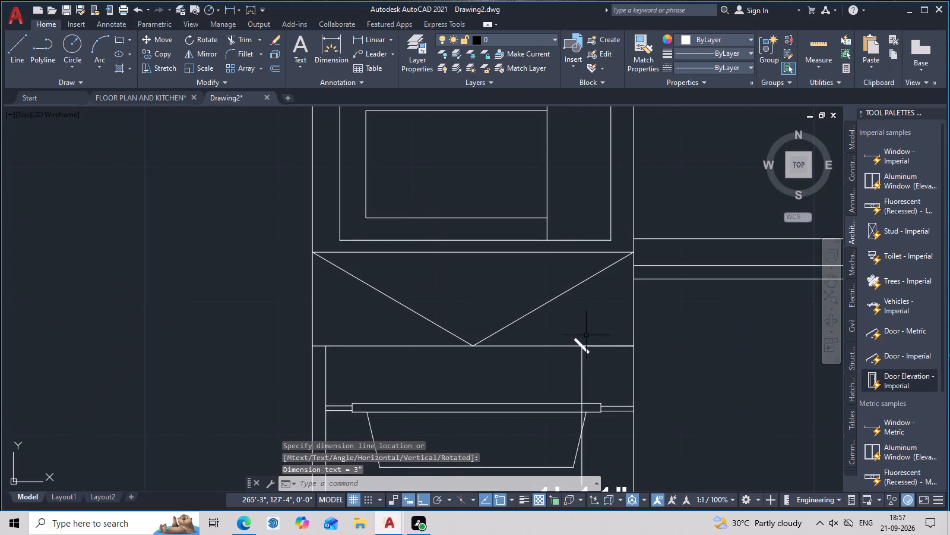
key(space)
click(636, 343)
click(631, 249)
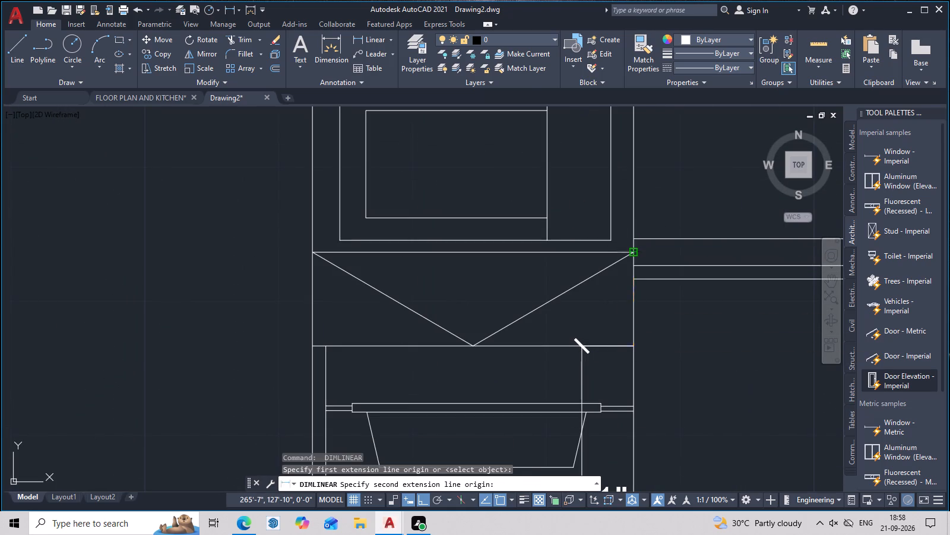
click(581, 256)
Dimension the height of the tall unit's microwave compartment, continuing the same vertical dimension chain.
scroll(600, 287, down, 1)
middle_drag(609, 319, 616, 374)
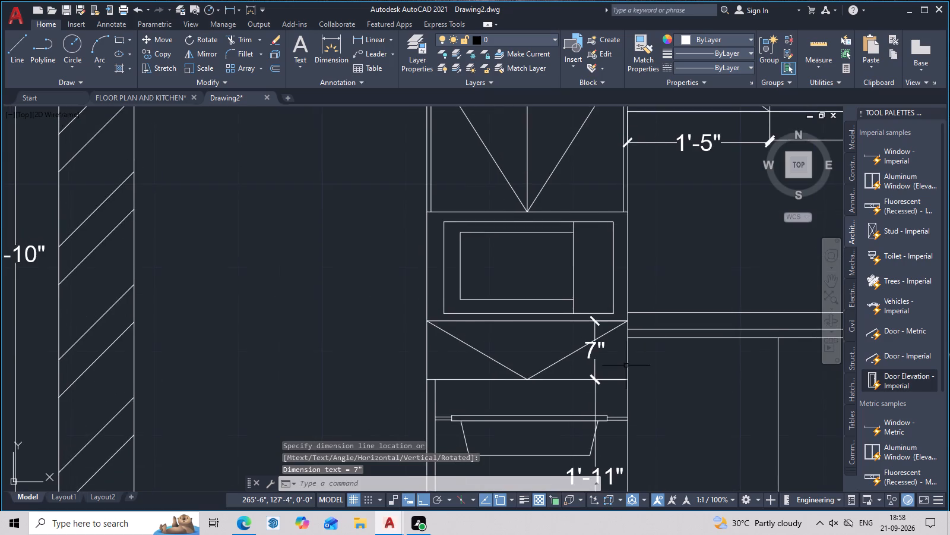
key(space)
scroll(637, 310, up, 1)
double_click(621, 323)
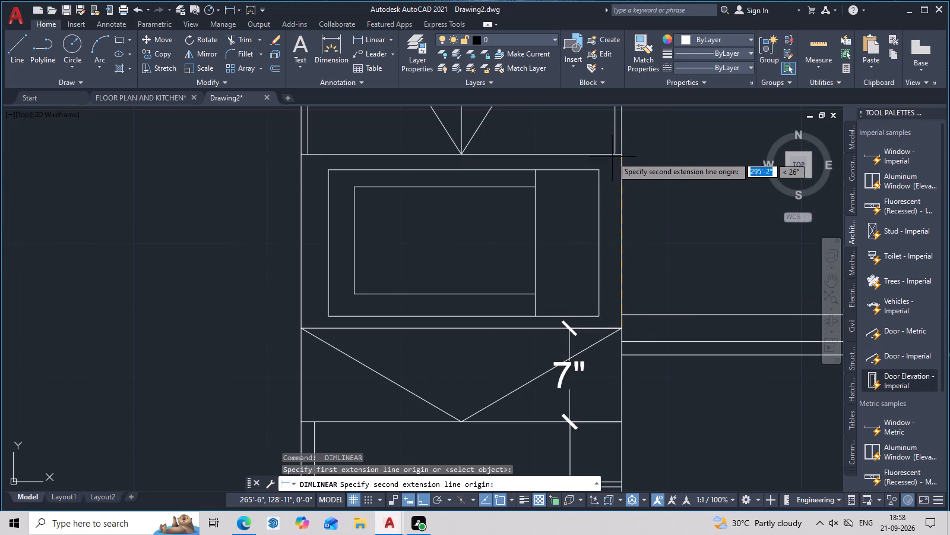
click(623, 155)
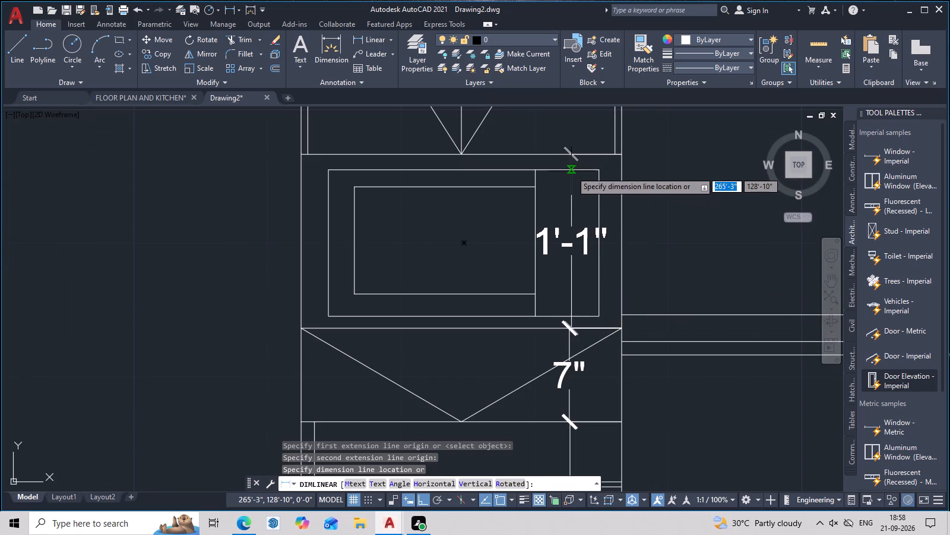
click(569, 171)
Dimension the height of the tall unit's double-door cabinet above the microwave, continuing the vertical dimension chain.
scroll(577, 242, down, 2)
middle_drag(591, 296, 613, 369)
middle_drag(622, 272, 622, 334)
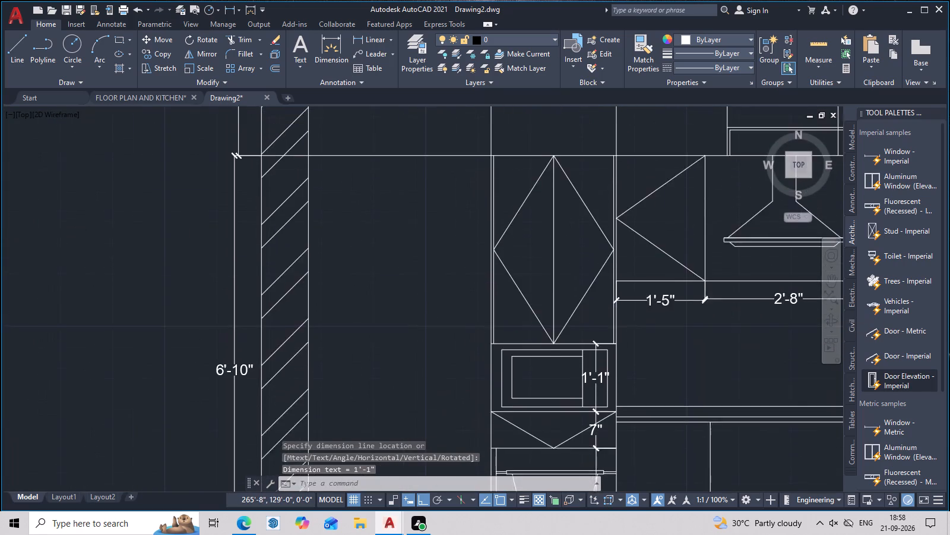
scroll(621, 335, up, 2)
key(space)
click(609, 359)
middle_drag(619, 175, 612, 326)
middle_drag(608, 241, 600, 339)
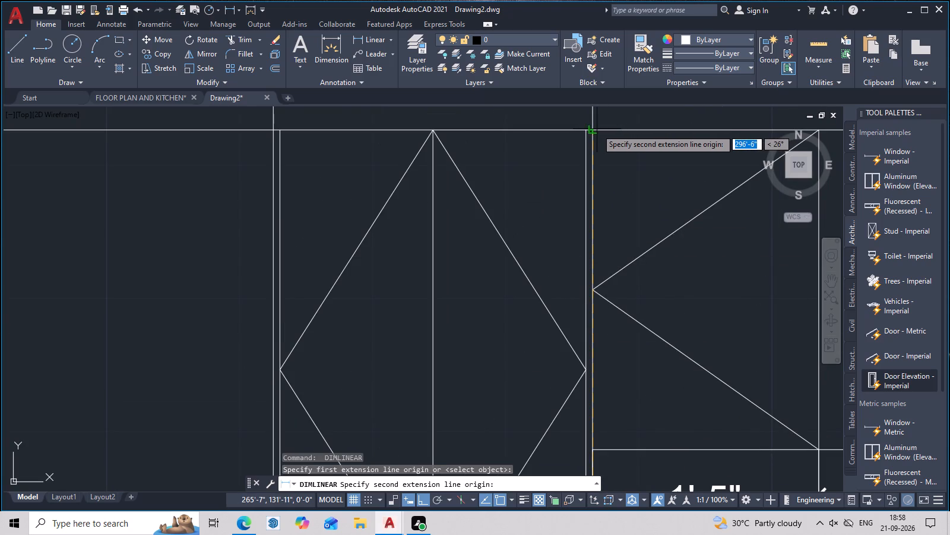
click(595, 129)
scroll(518, 140, down, 2)
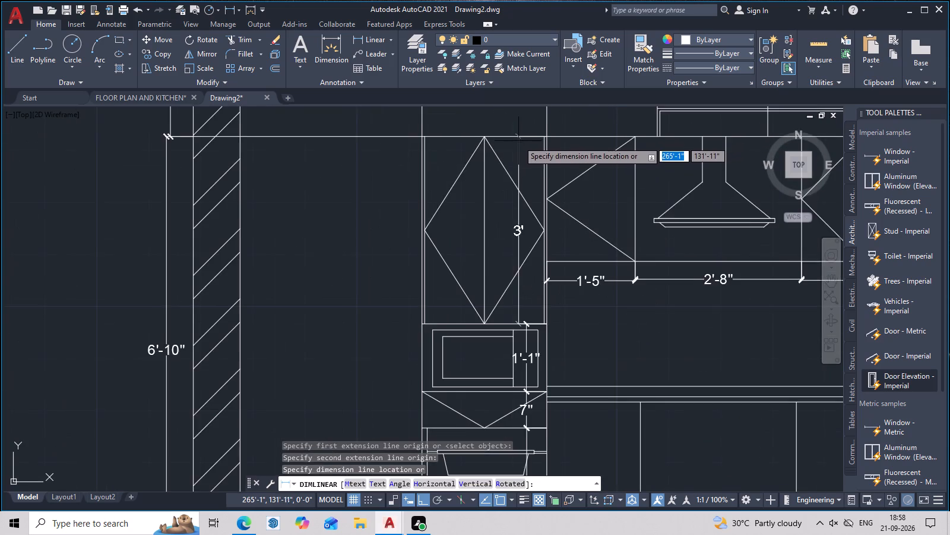
middle_drag(519, 141, 530, 114)
click(536, 114)
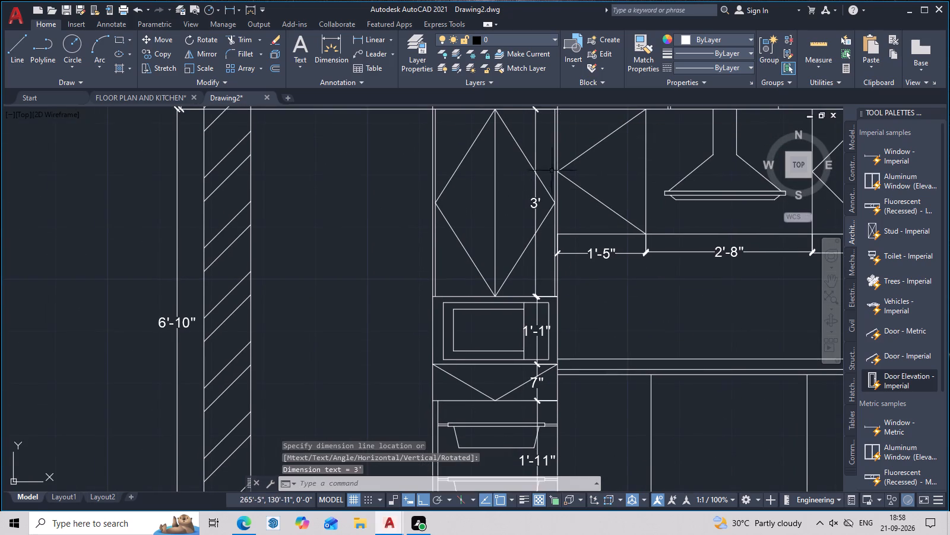
Modify the Standard dimension style so its text alignment is Aligned with dimension line.
middle_drag(558, 194, 586, 140)
scroll(597, 164, down, 2)
middle_drag(620, 240, 596, 252)
scroll(593, 260, up, 1)
middle_drag(593, 261, 596, 291)
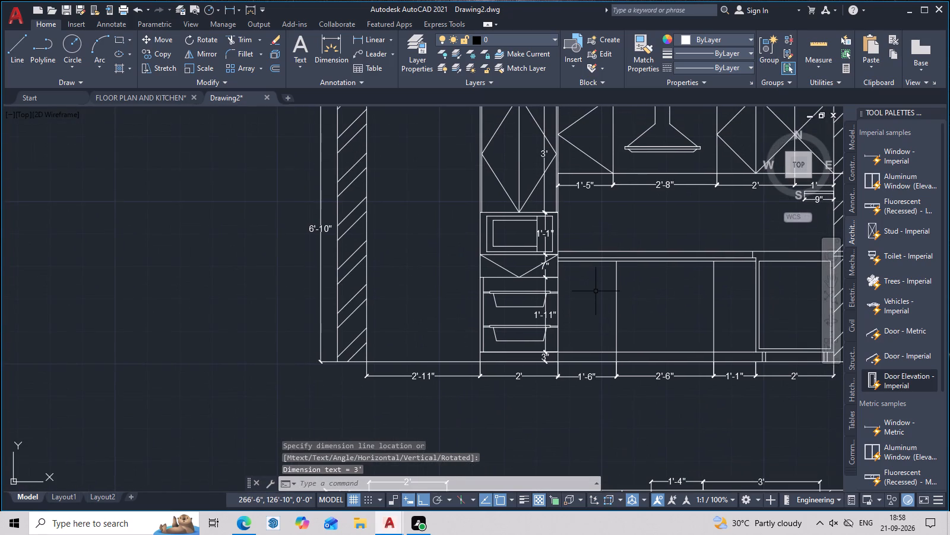
key(Escape)
text(d)
key(space)
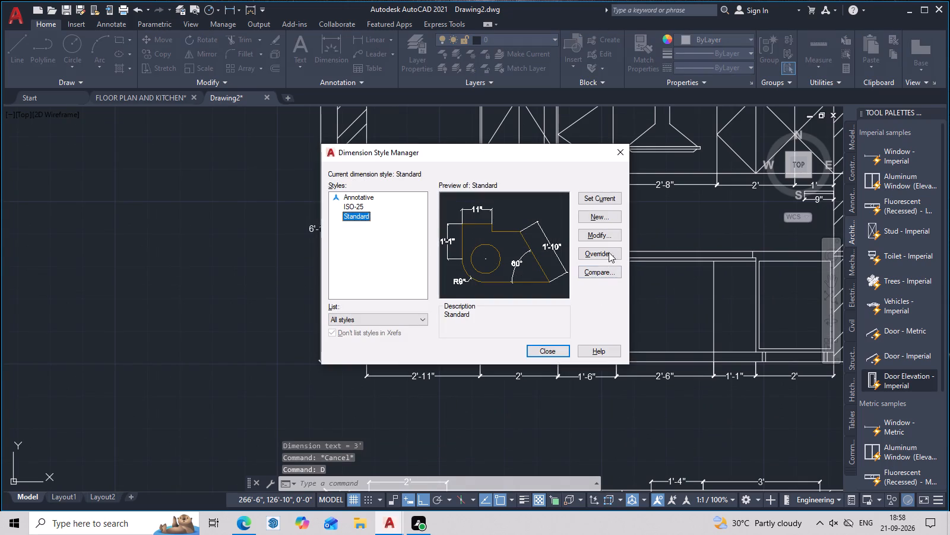
click(605, 233)
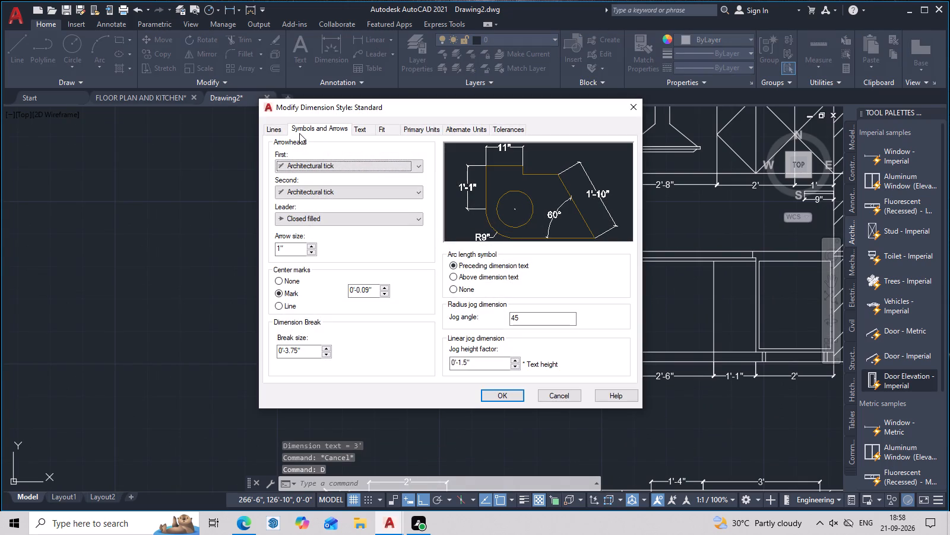
click(274, 131)
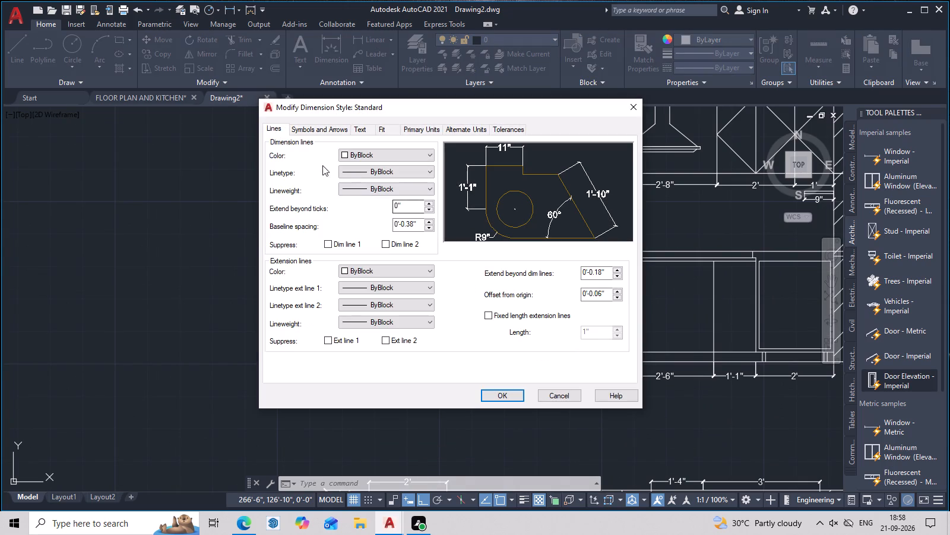
click(341, 131)
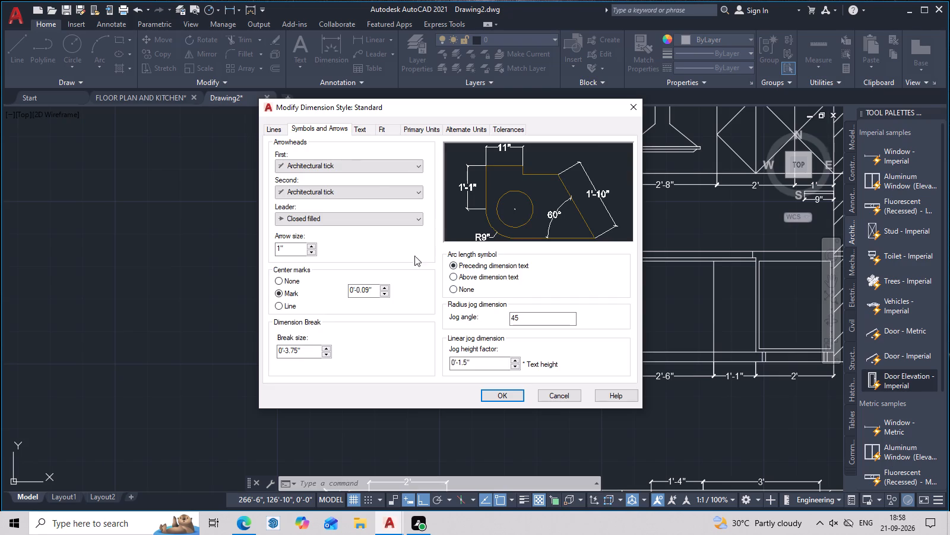
click(368, 130)
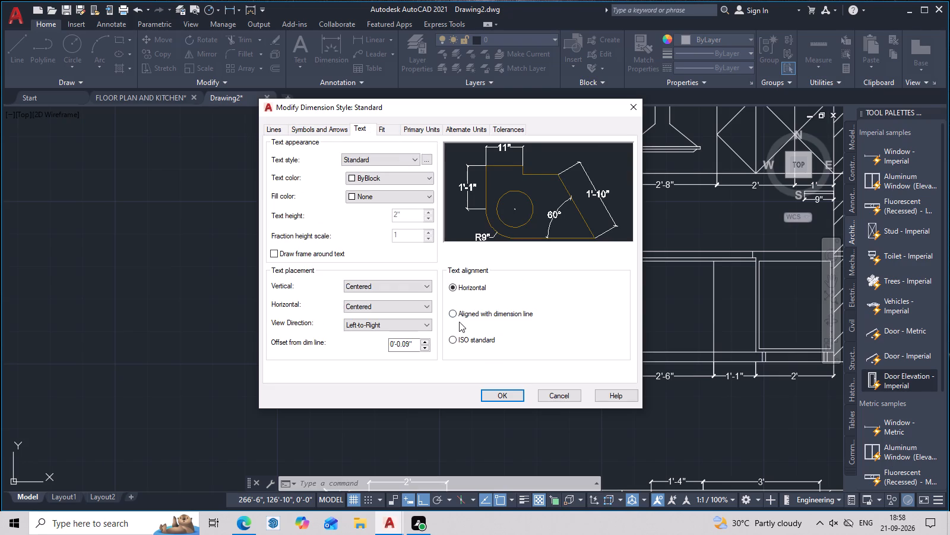
click(454, 314)
click(513, 395)
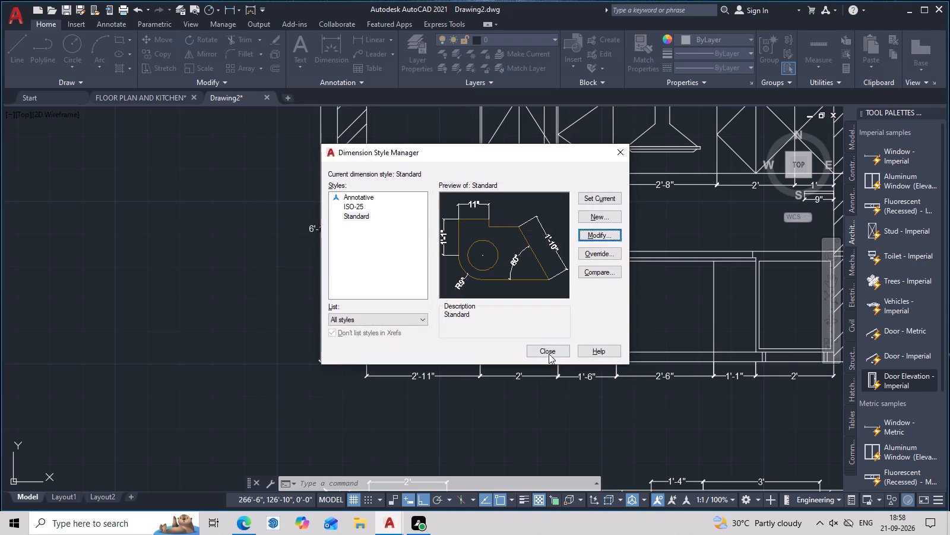
click(547, 347)
Examine the aligned dimension text on the tall unit and across the rest of the upper elevation.
middle_drag(585, 338, 575, 344)
scroll(575, 344, up, 2)
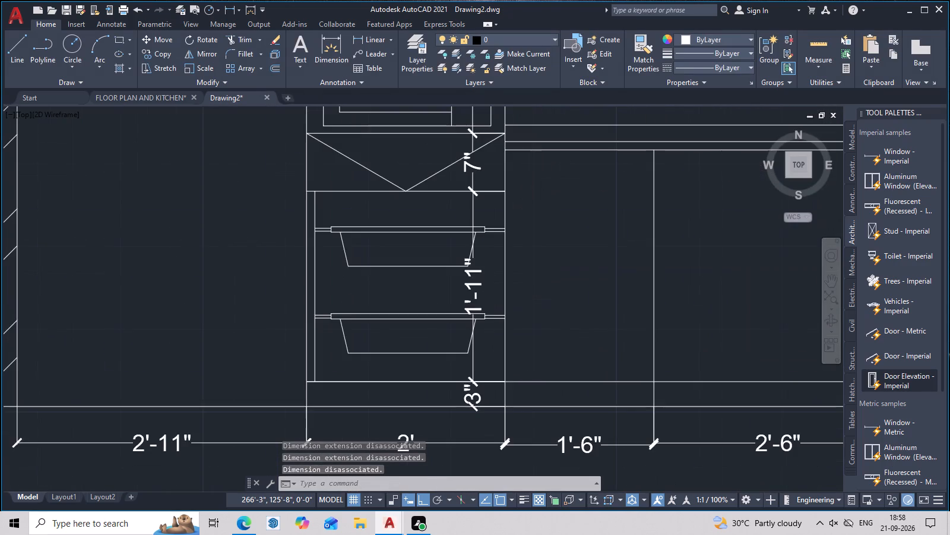
scroll(575, 344, up, 1)
scroll(575, 344, down, 3)
middle_drag(588, 350, 600, 377)
middle_drag(622, 377, 622, 381)
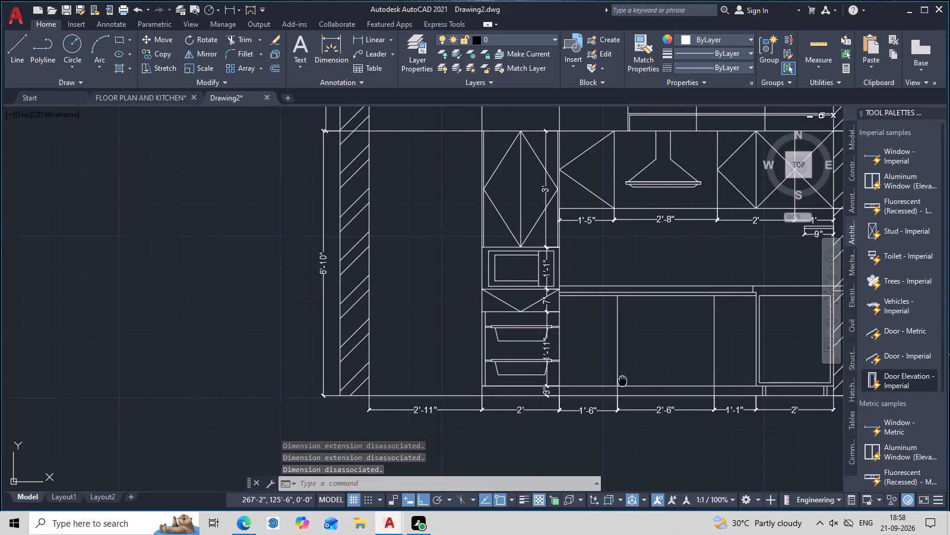
middle_drag(622, 381, 617, 439)
middle_drag(628, 337, 626, 416)
middle_drag(631, 369, 618, 396)
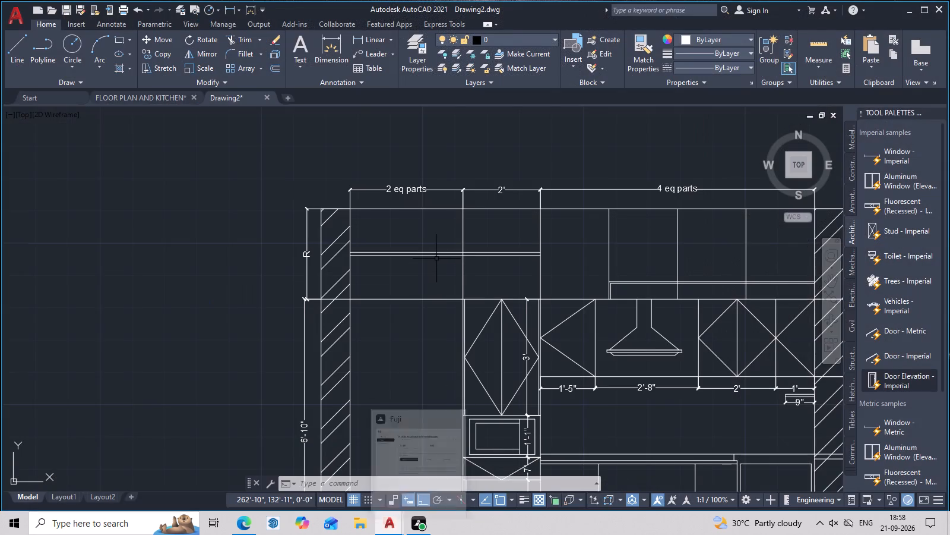
middle_drag(436, 259, 441, 266)
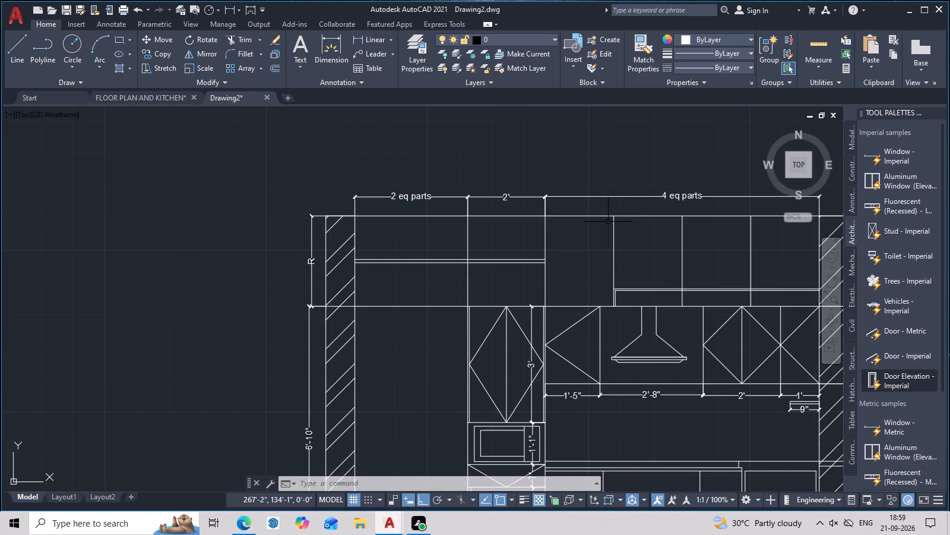
middle_drag(459, 342, 468, 304)
scroll(490, 318, down, 1)
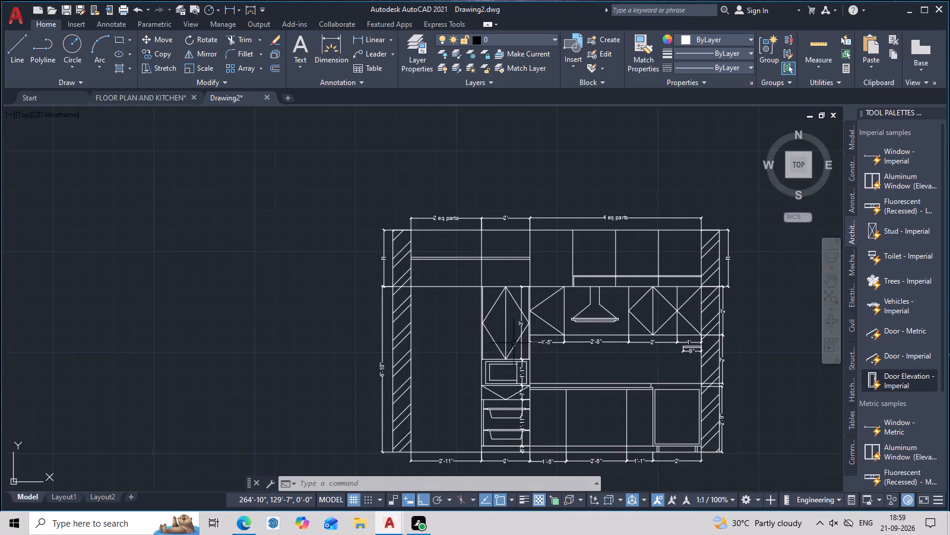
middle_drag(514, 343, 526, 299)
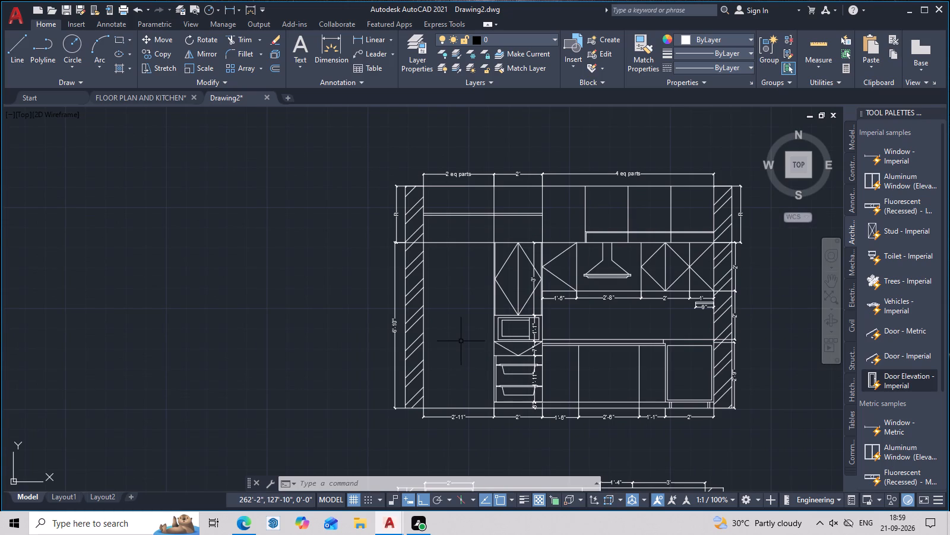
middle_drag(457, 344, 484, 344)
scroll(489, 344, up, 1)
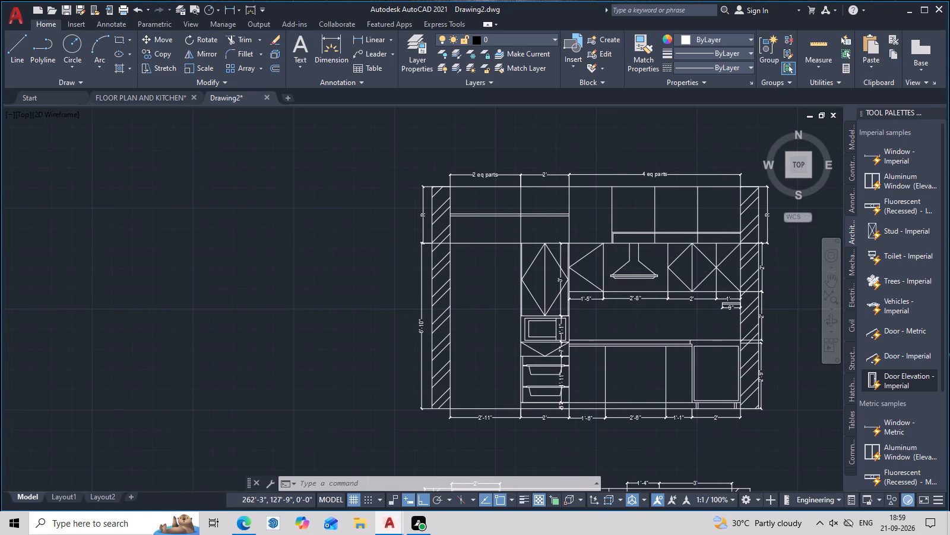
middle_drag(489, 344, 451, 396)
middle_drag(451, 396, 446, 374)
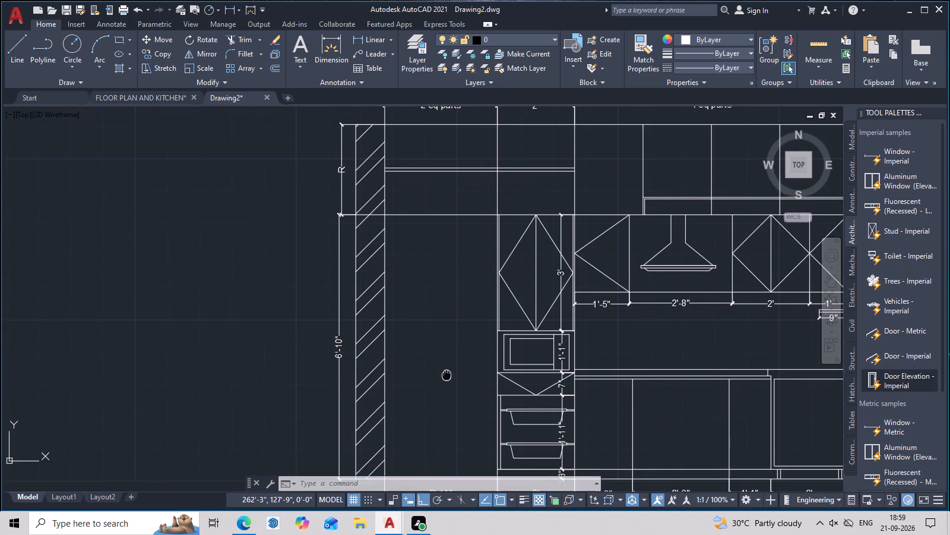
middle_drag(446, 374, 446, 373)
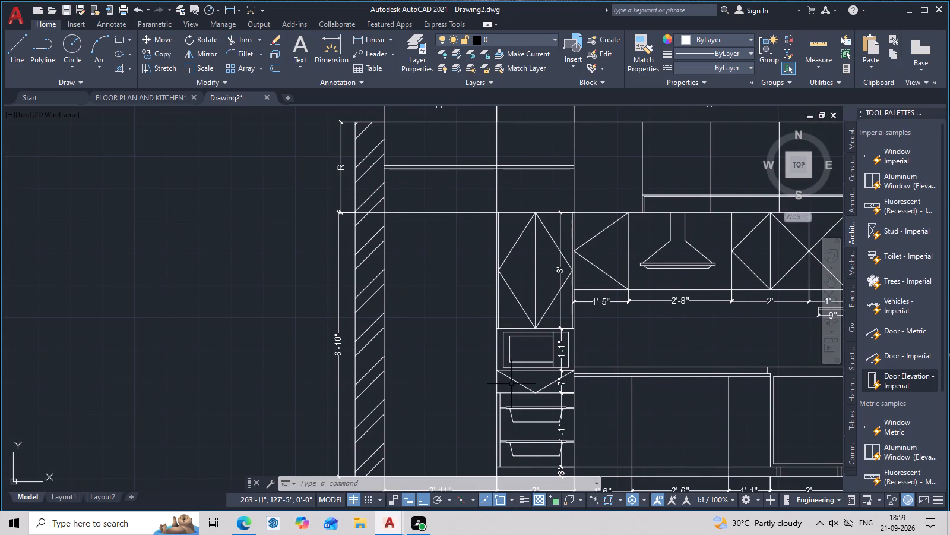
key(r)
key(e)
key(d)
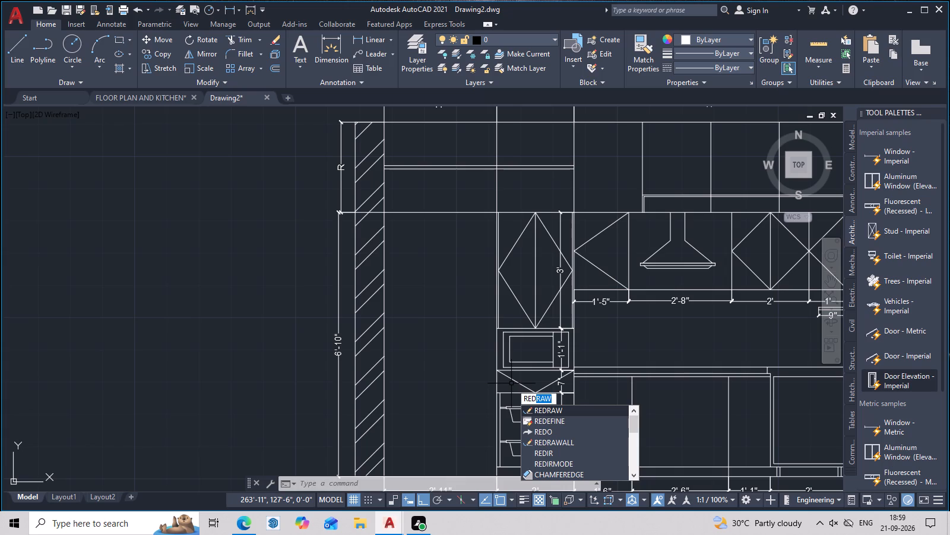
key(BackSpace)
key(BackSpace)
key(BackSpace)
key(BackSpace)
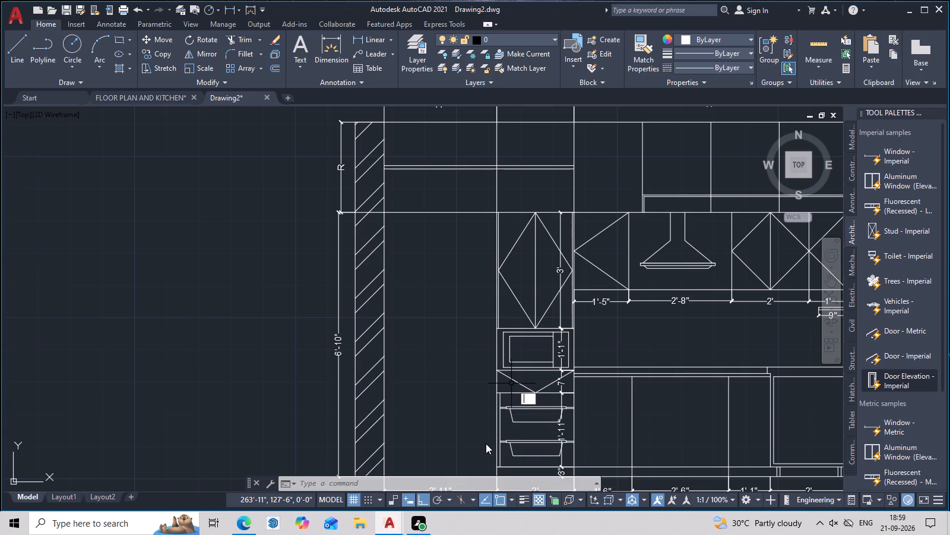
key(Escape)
Draw a rectangle about 5'-10" high inside the empty 2'-11" bay between the hatched wall and the tall unit.
text(rec)
key(space)
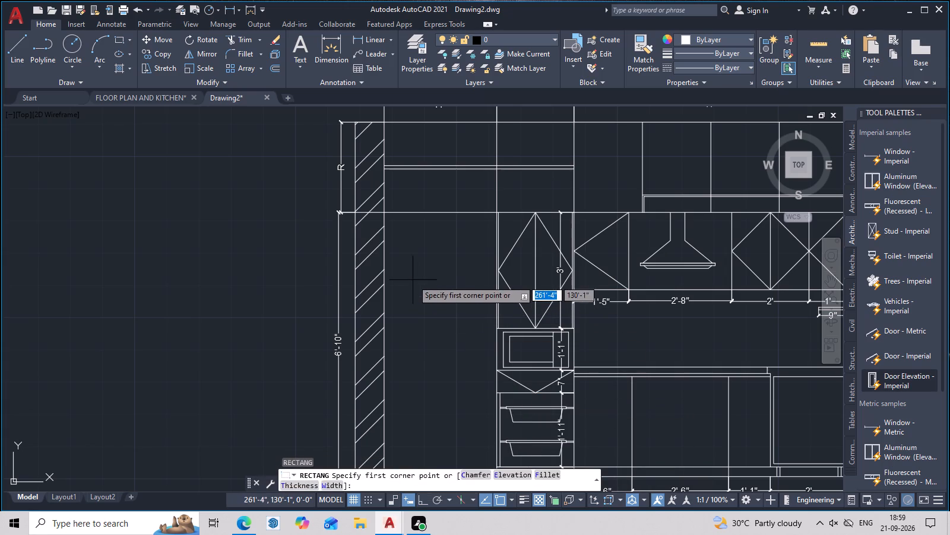
click(399, 241)
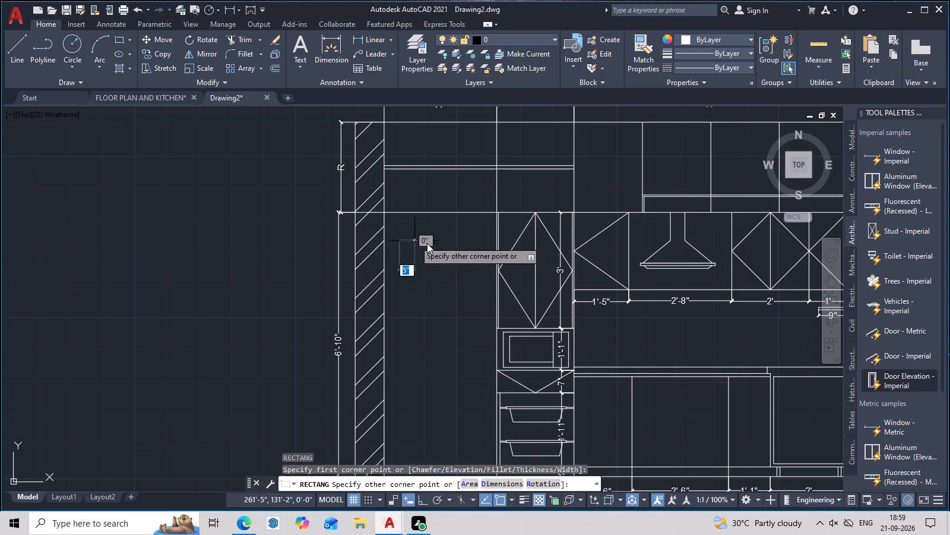
middle_drag(492, 418, 500, 358)
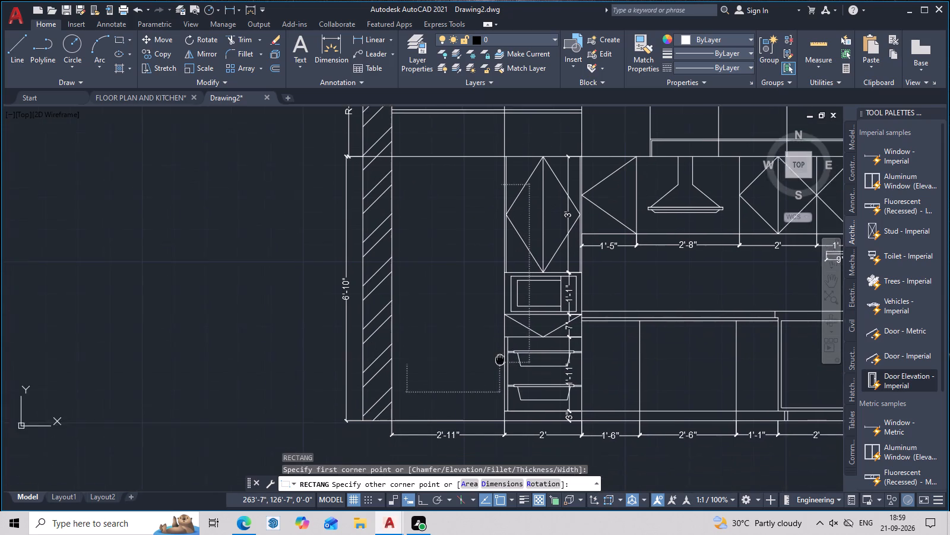
middle_drag(500, 358, 501, 357)
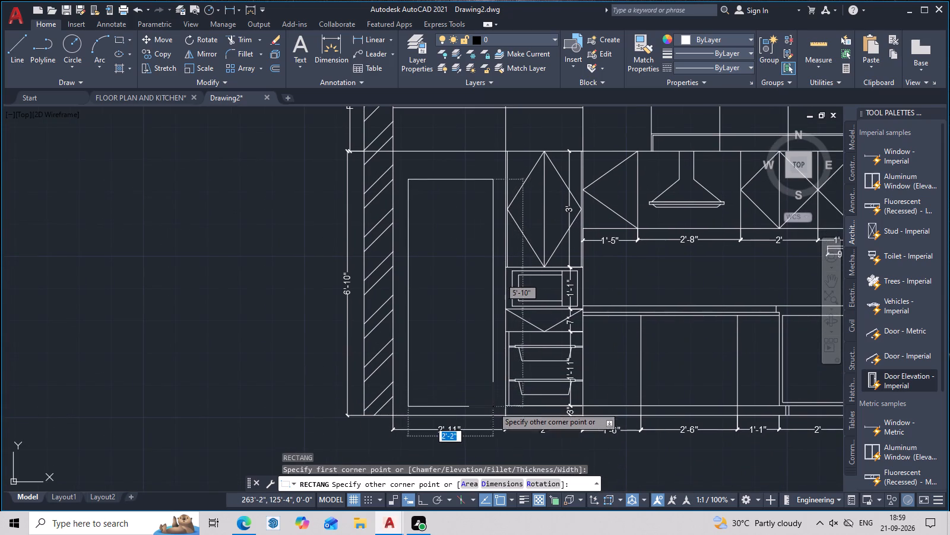
click(498, 410)
Stretch the new rectangle's two vertical sides outward, closer to the hatched wall and to the tall unit.
scroll(487, 305, up, 2)
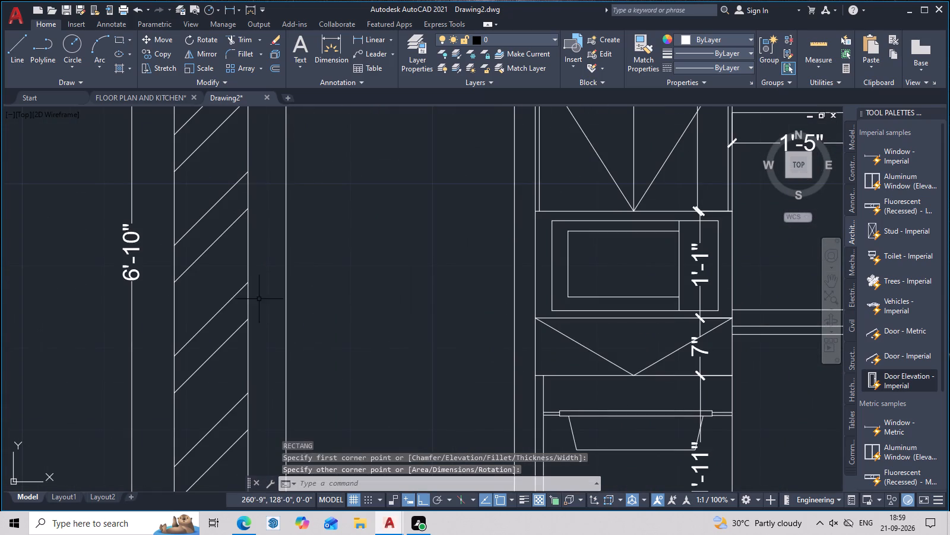
click(287, 275)
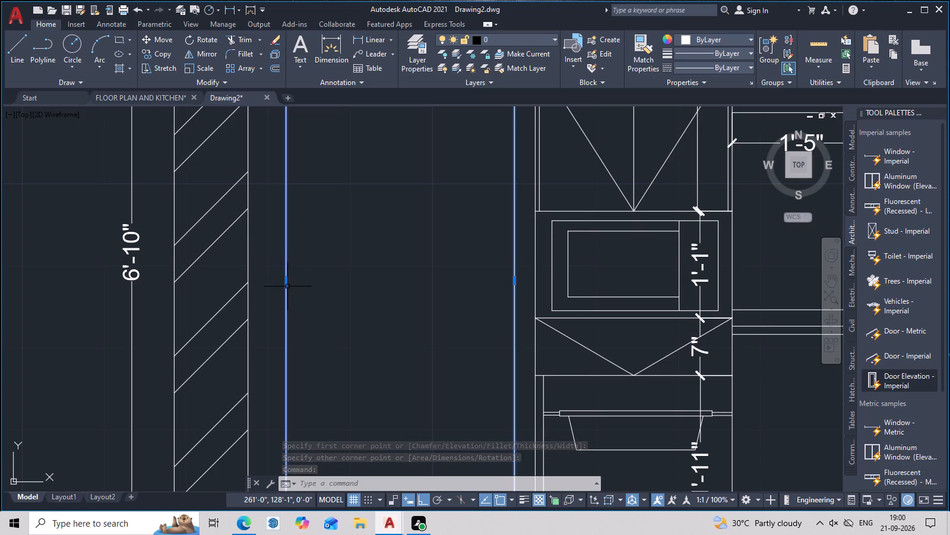
click(287, 284)
click(268, 284)
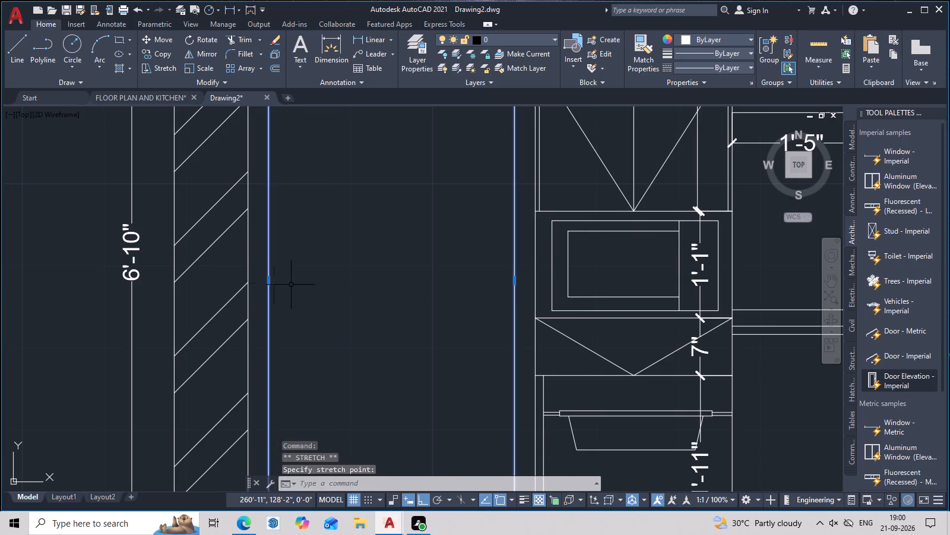
scroll(298, 288, down, 1)
middle_drag(335, 311, 348, 380)
scroll(425, 382, up, 1)
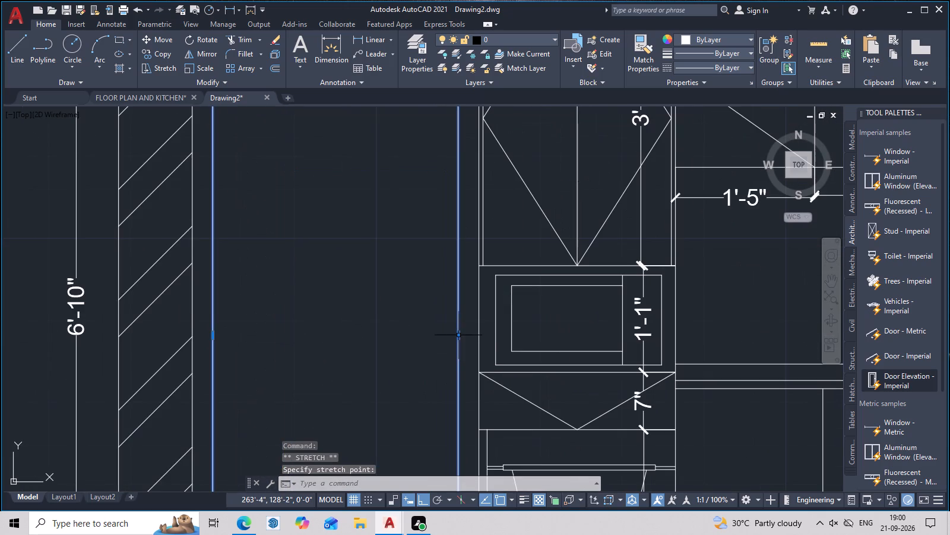
click(459, 334)
click(467, 332)
scroll(464, 332, down, 1)
middle_drag(464, 332, 468, 385)
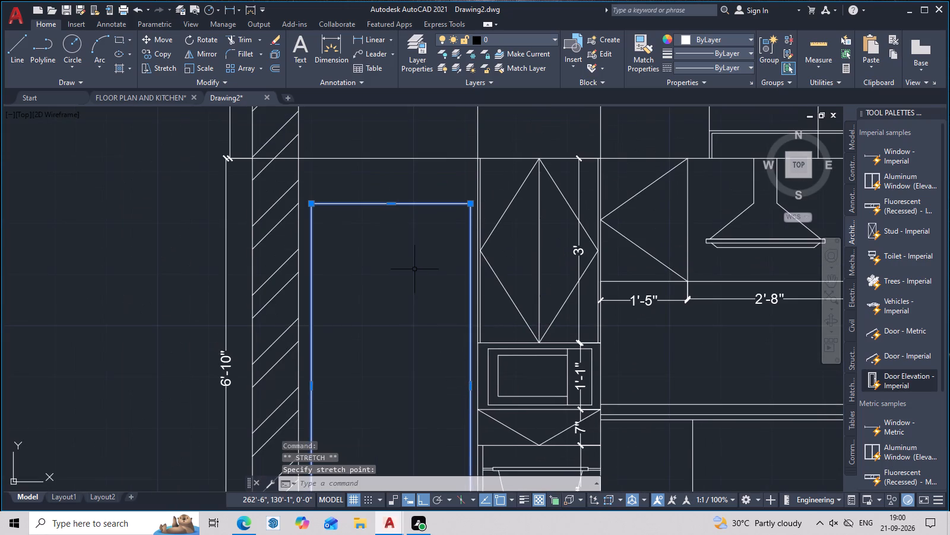
middle_drag(414, 269, 417, 284)
scroll(417, 284, down, 2)
middle_drag(420, 300, 435, 262)
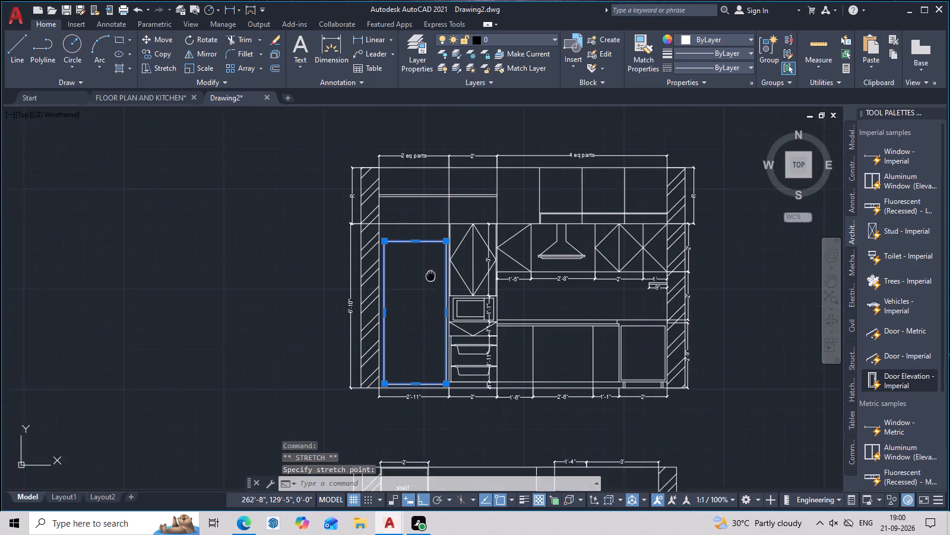
middle_drag(435, 262, 439, 251)
key(Escape)
Try to offset the bay rectangle inward with an offset distance of 1'-5".
middle_drag(488, 395, 582, 411)
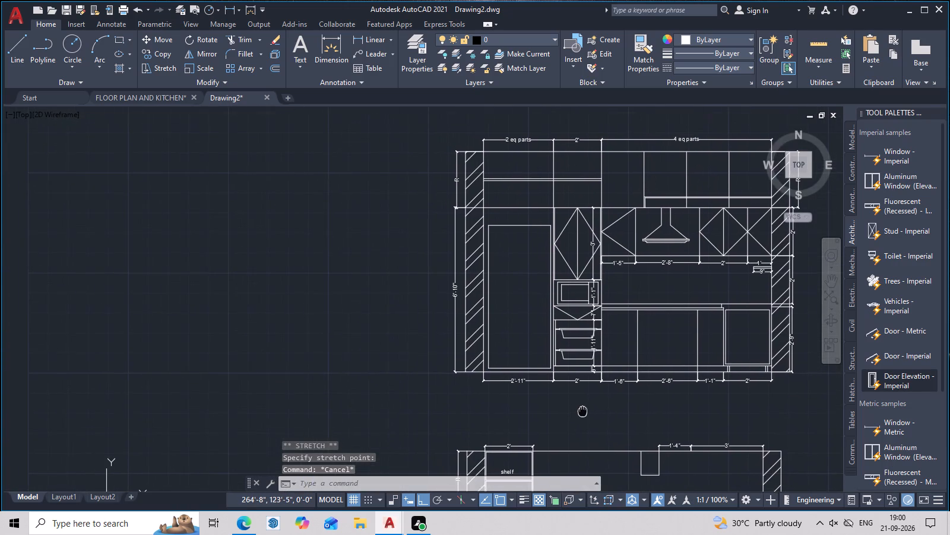
middle_drag(582, 411, 584, 413)
scroll(543, 276, up, 2)
middle_drag(541, 266, 549, 260)
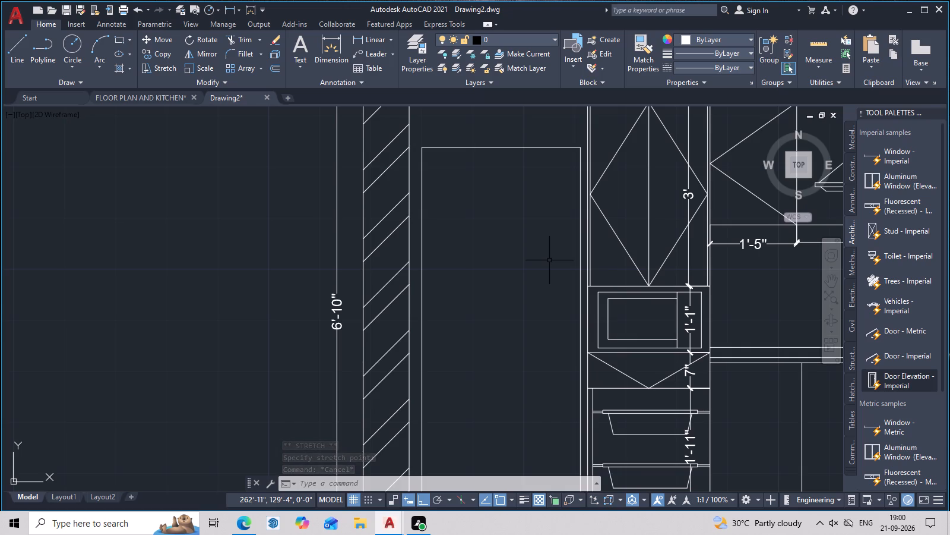
text(o)
key(space)
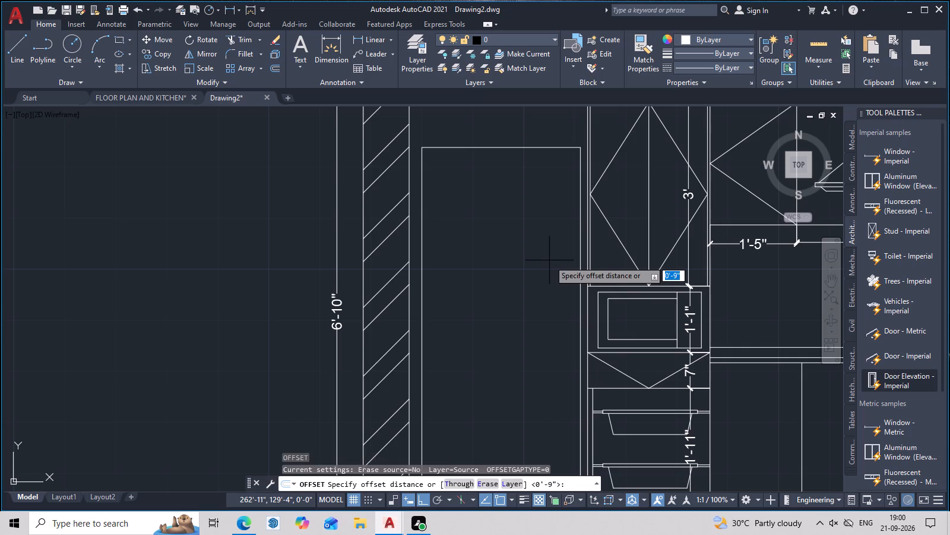
key(apostrophe)
key(BackSpace)
key(1)
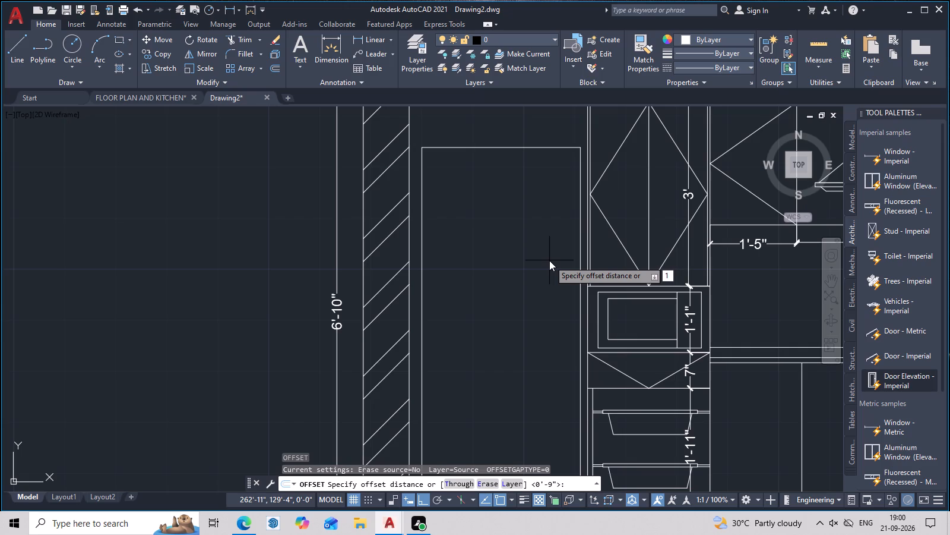
text('5")
key(space)
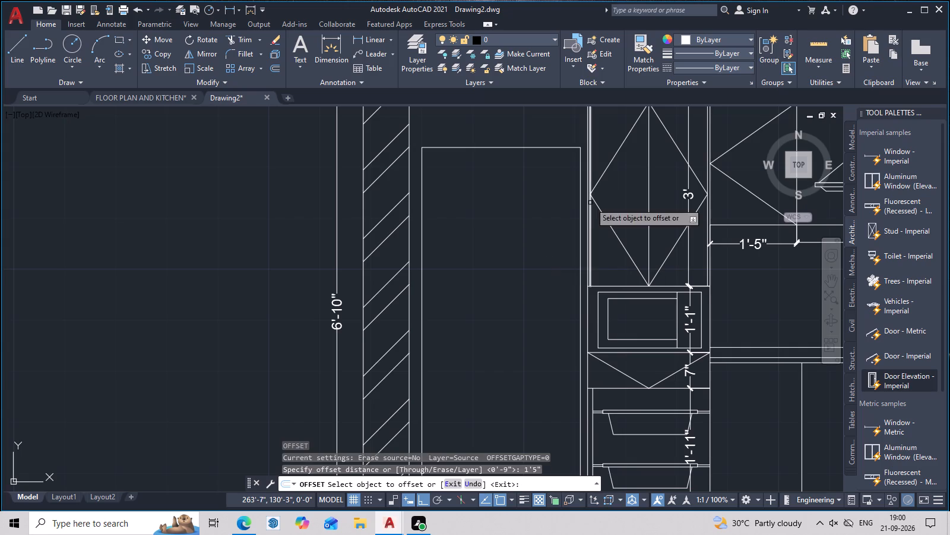
click(422, 253)
right_click(422, 253)
key(Escape)
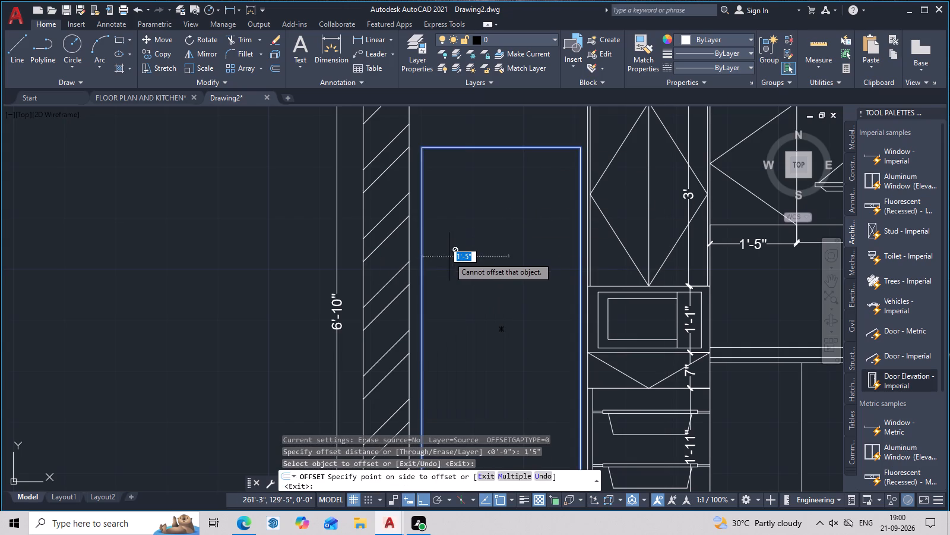
key(space)
Explode the rectangle in the 2'-11" bay into separate lines.
click(421, 279)
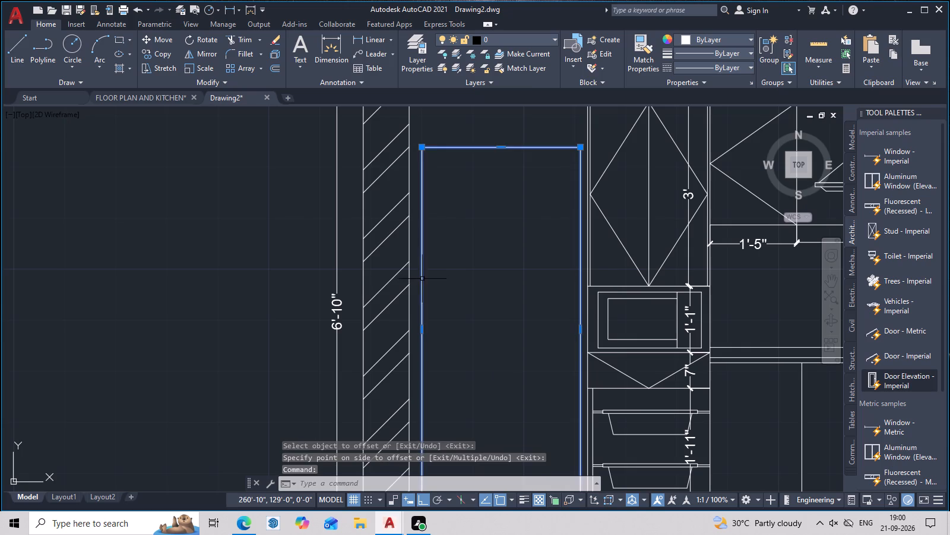
text(x)
key(space)
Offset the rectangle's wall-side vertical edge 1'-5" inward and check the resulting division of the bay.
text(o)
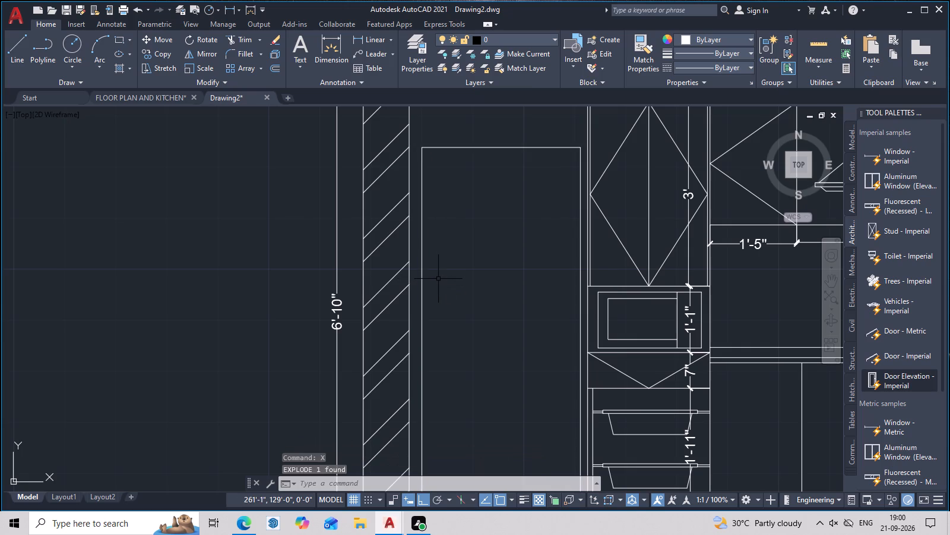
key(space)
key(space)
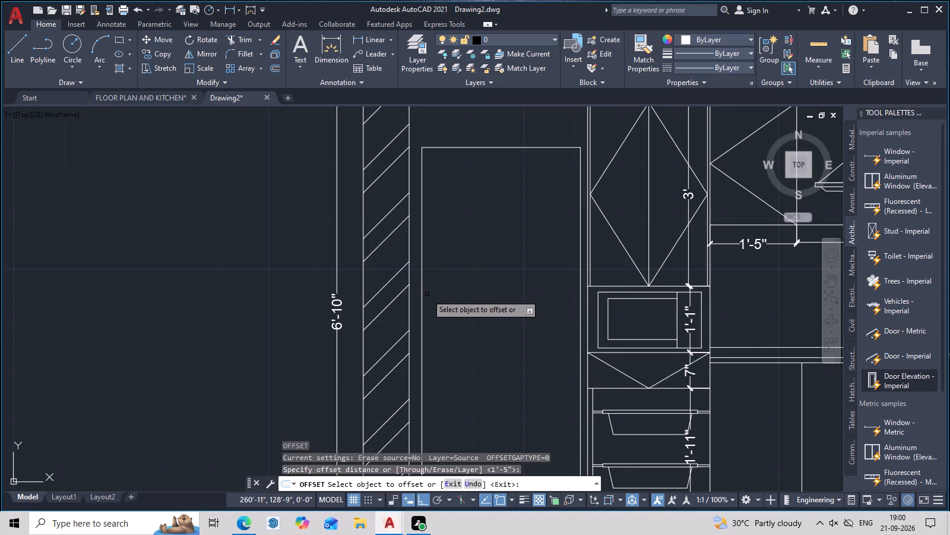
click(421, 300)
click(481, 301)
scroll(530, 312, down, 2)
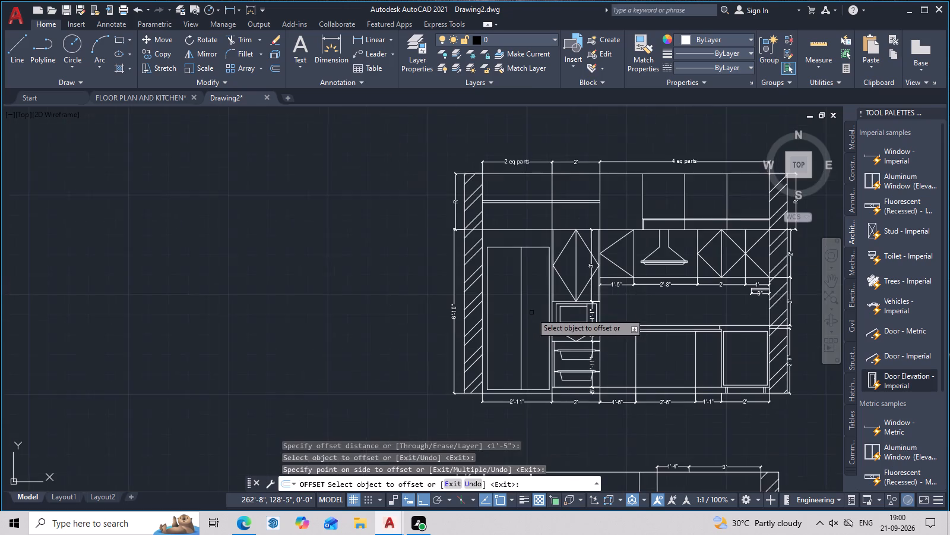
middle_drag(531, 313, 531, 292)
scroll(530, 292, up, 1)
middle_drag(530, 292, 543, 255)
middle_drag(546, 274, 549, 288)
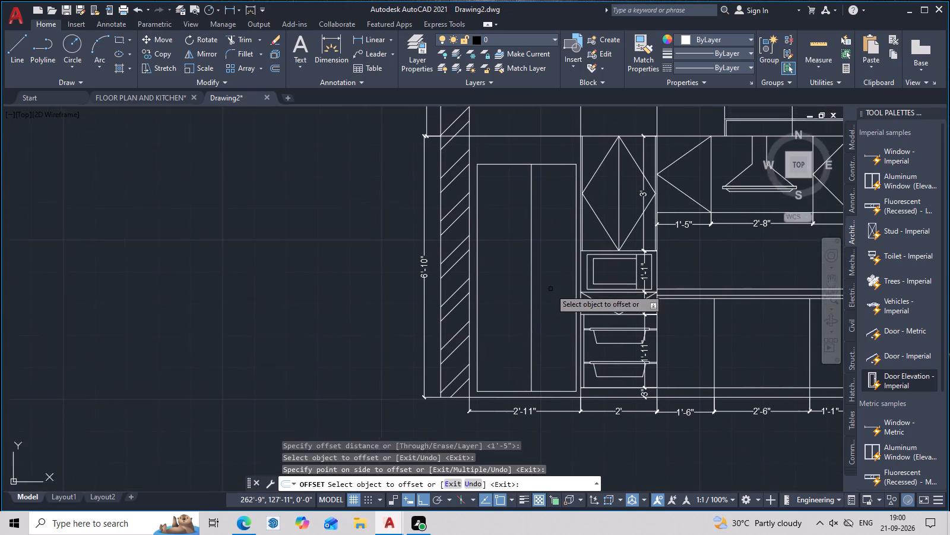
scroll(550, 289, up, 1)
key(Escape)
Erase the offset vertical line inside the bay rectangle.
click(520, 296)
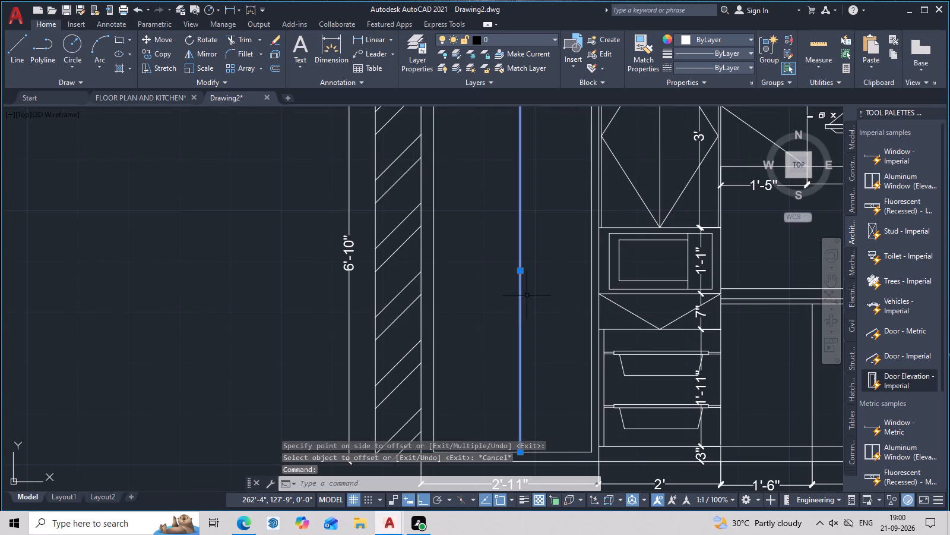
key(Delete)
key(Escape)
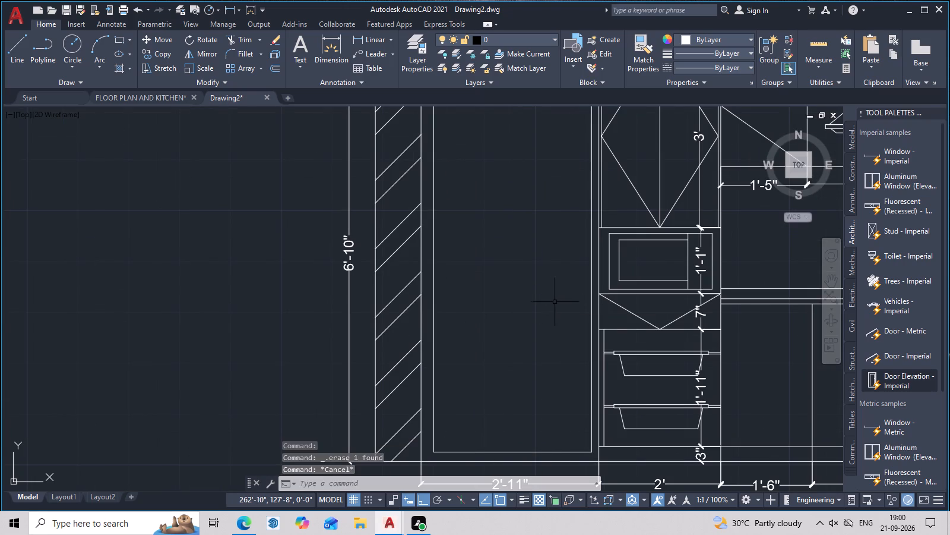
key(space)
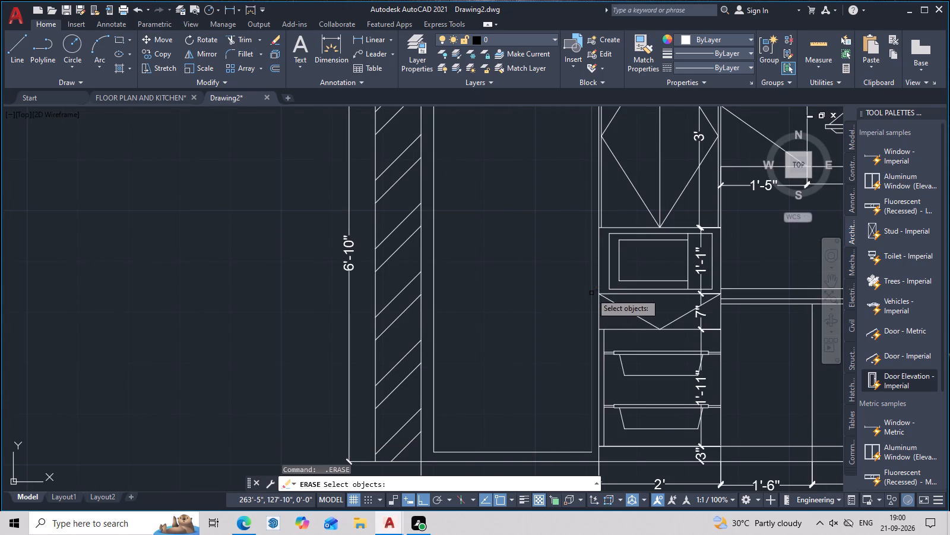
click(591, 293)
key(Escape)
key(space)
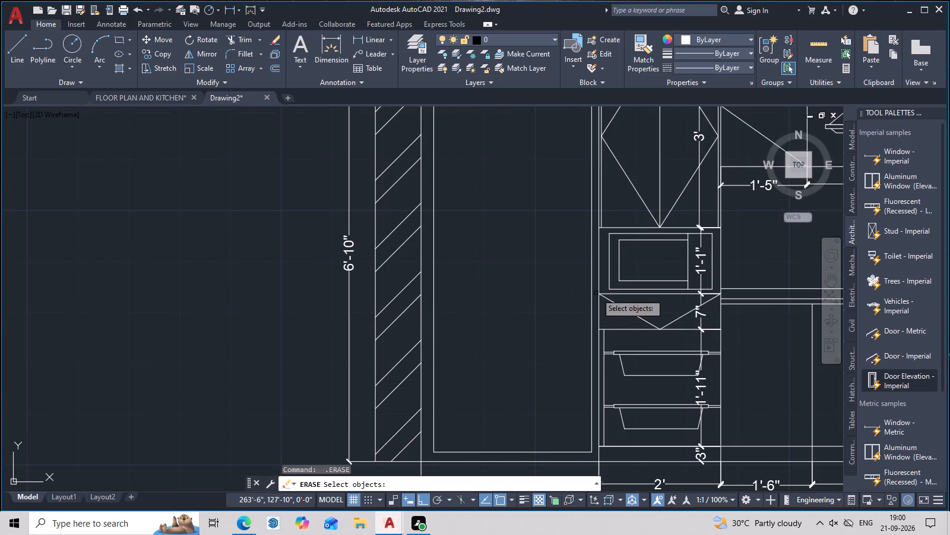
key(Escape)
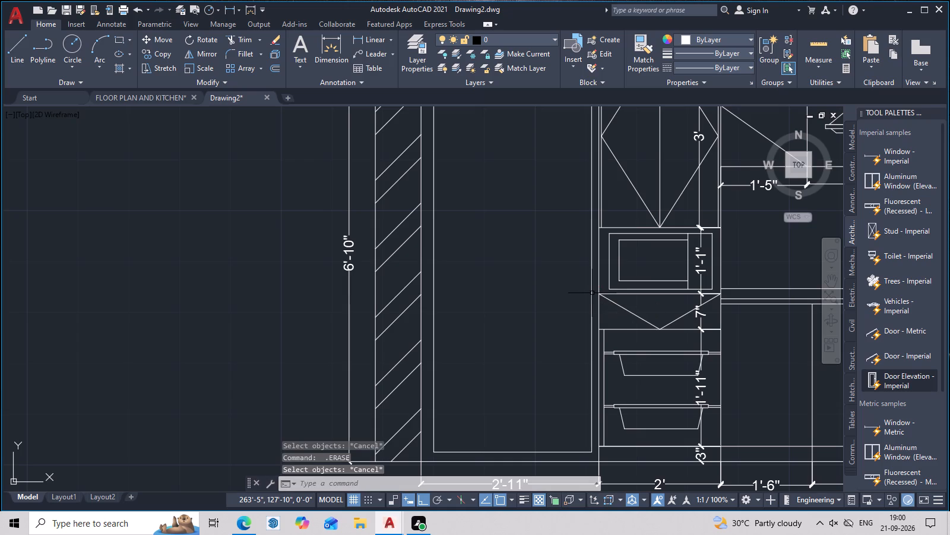
Offset the rectangle's vertical edge beside the tall unit 1'-5" inward, toward the hatched wall.
text(o)
key(space)
key(space)
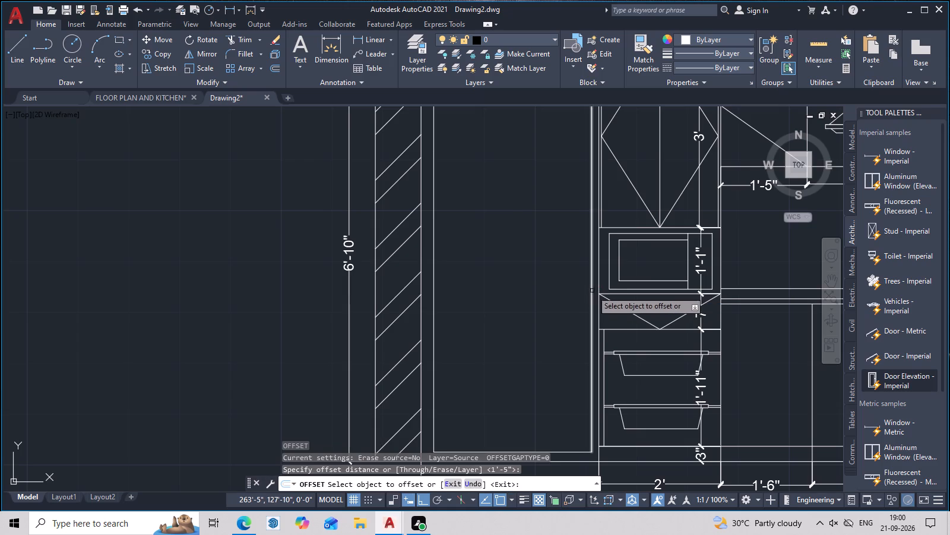
click(591, 288)
click(537, 288)
scroll(537, 288, down, 2)
middle_drag(537, 288, 544, 340)
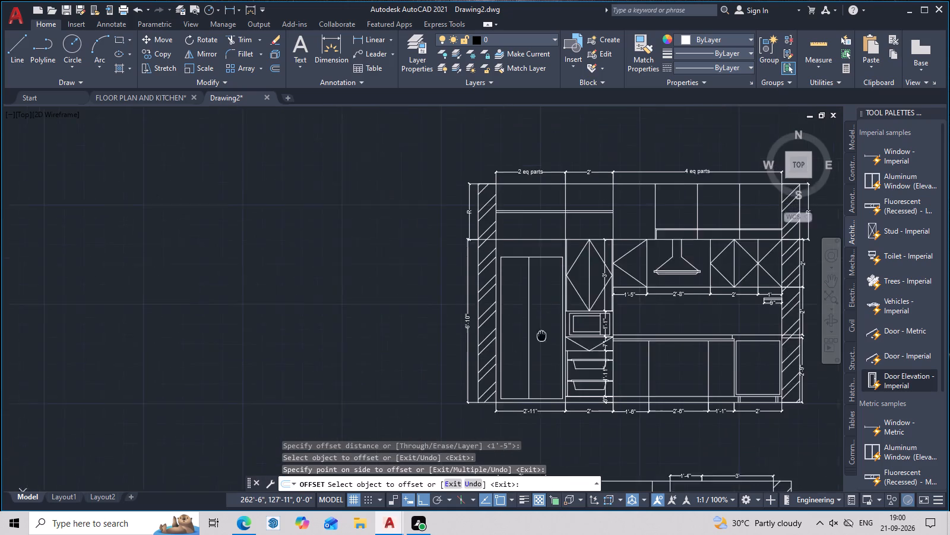
Draw a tall, narrow handle rectangle about 5'-9" high on the hatched-wall side of the divider in the 2'-11" bay unit.
middle_drag(544, 340, 546, 341)
scroll(551, 333, up, 2)
middle_drag(558, 341, 603, 377)
key(Escape)
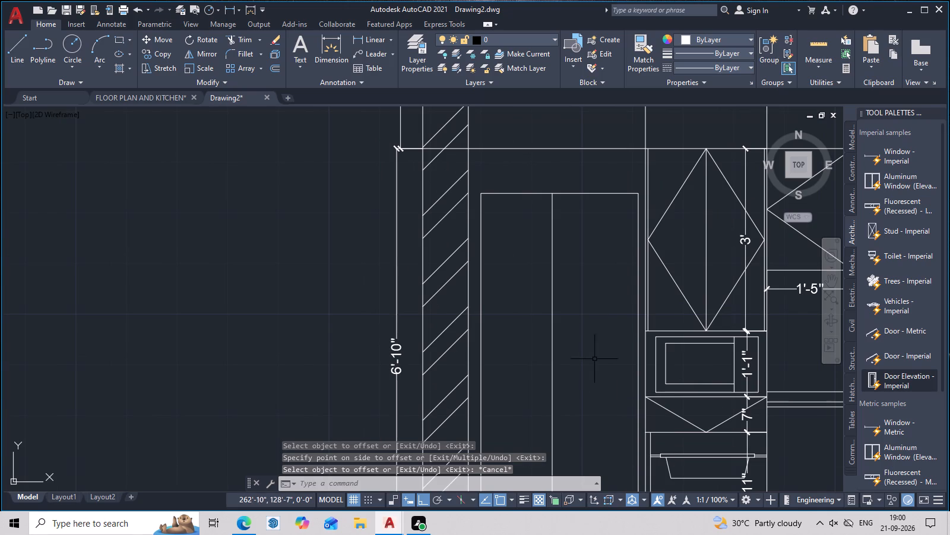
text(rec)
key(space)
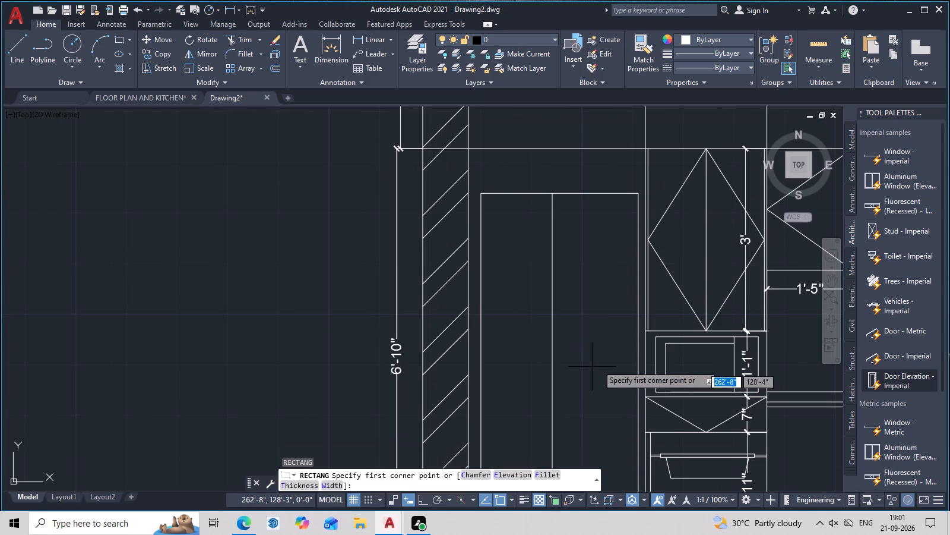
middle_drag(581, 200, 581, 175)
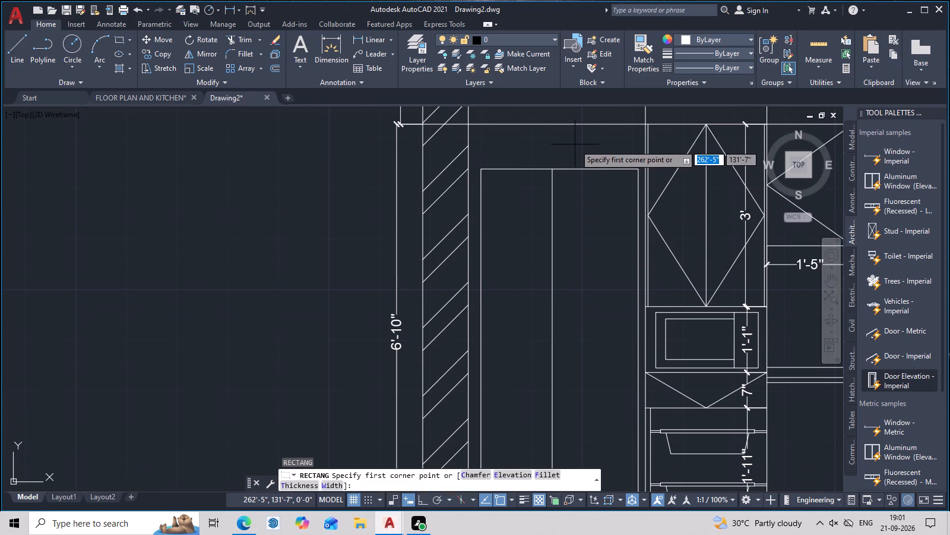
scroll(518, 184, up, 1)
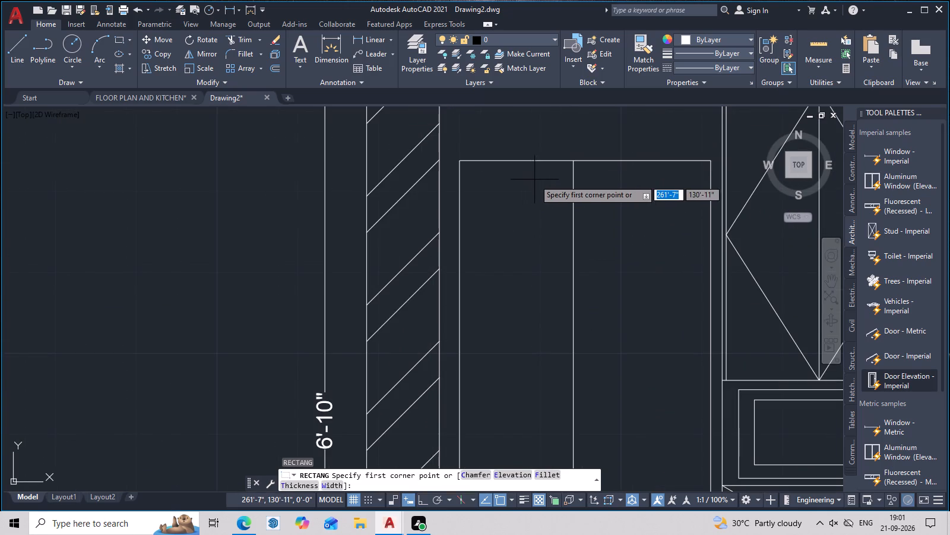
click(551, 169)
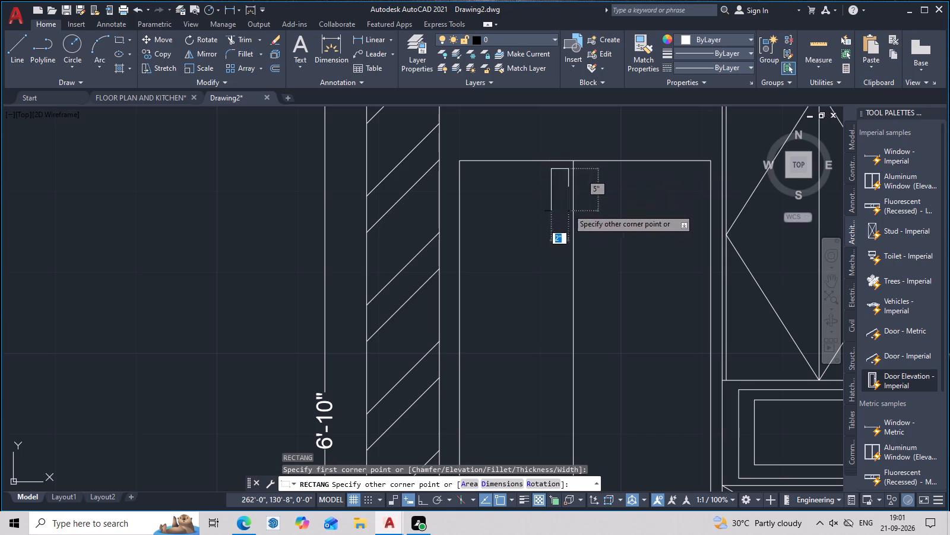
scroll(574, 286, down, 2)
middle_drag(579, 359, 612, 182)
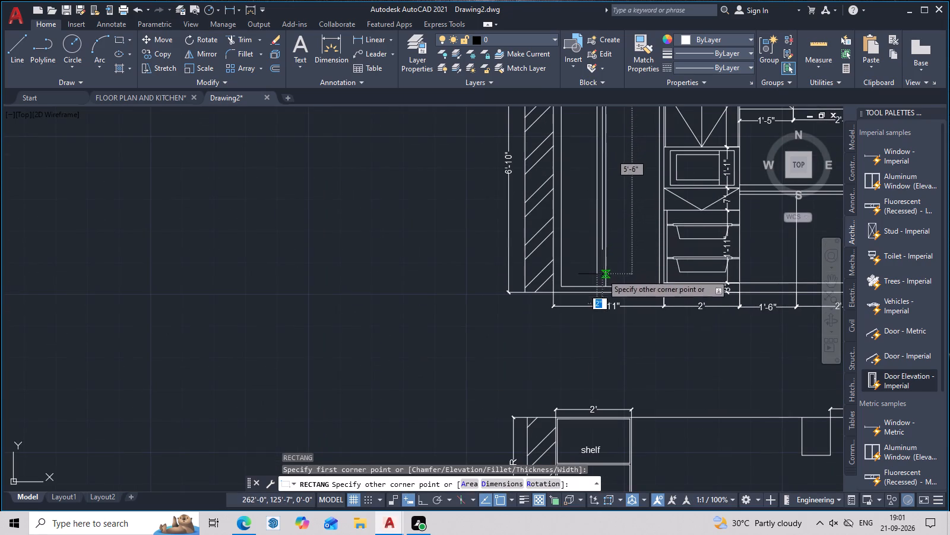
scroll(598, 288, up, 1)
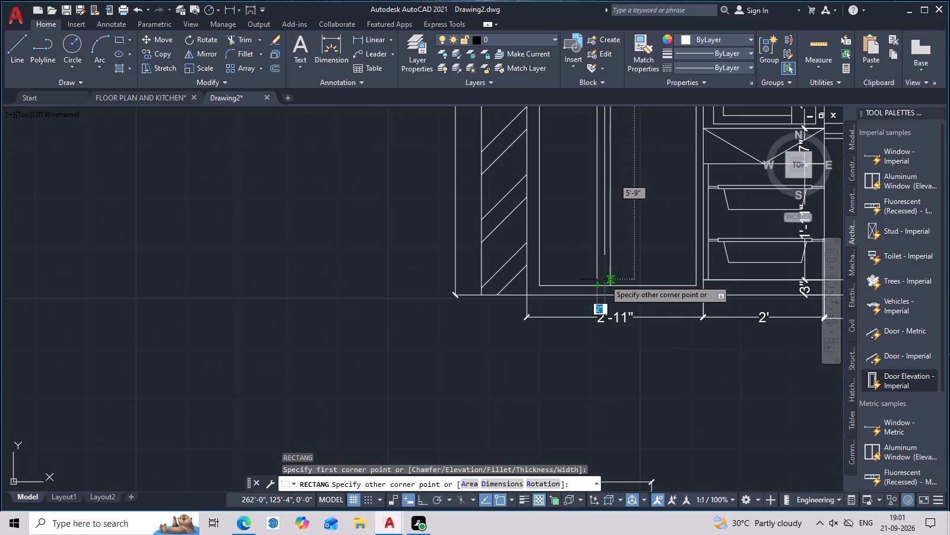
scroll(604, 279, up, 2)
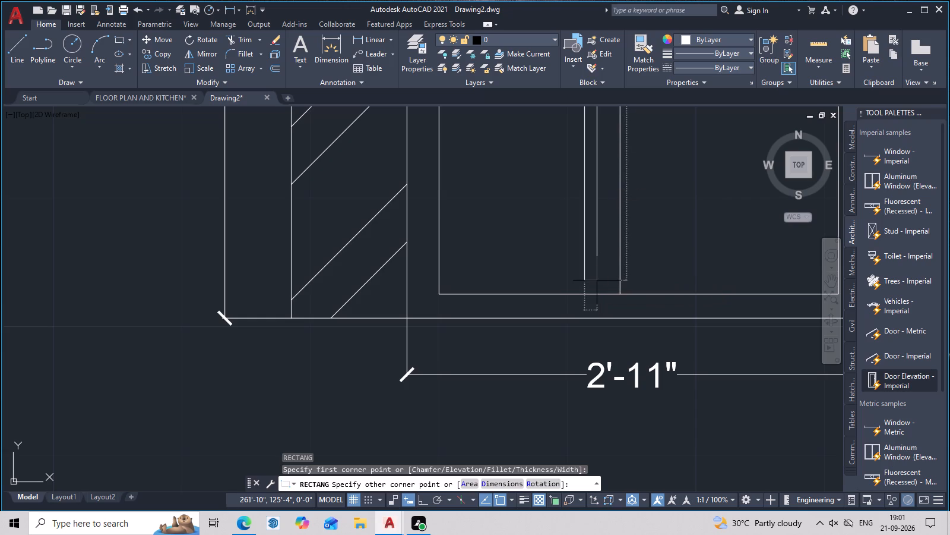
click(597, 281)
Move the narrow handle rectangle about 1" horizontally toward the unit's vertical divider.
scroll(588, 238, down, 4)
middle_drag(604, 260, 651, 333)
scroll(650, 333, down, 1)
scroll(636, 253, up, 3)
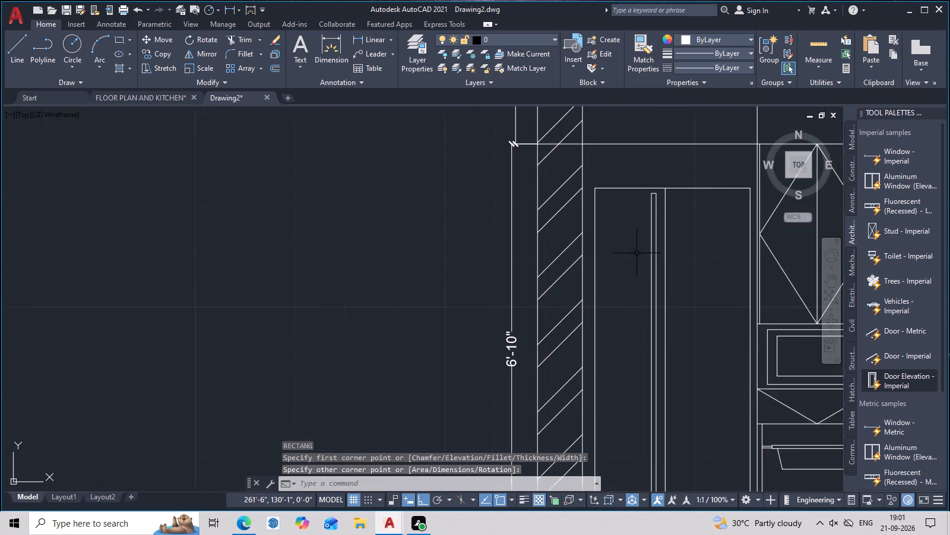
scroll(672, 282, up, 2)
click(633, 303)
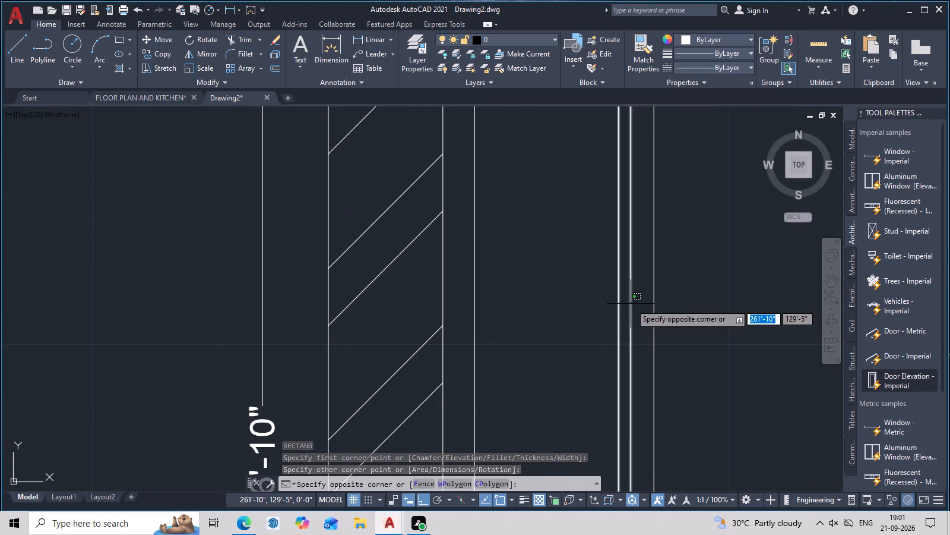
click(631, 304)
text(m)
key(space)
middle_drag(624, 300, 635, 361)
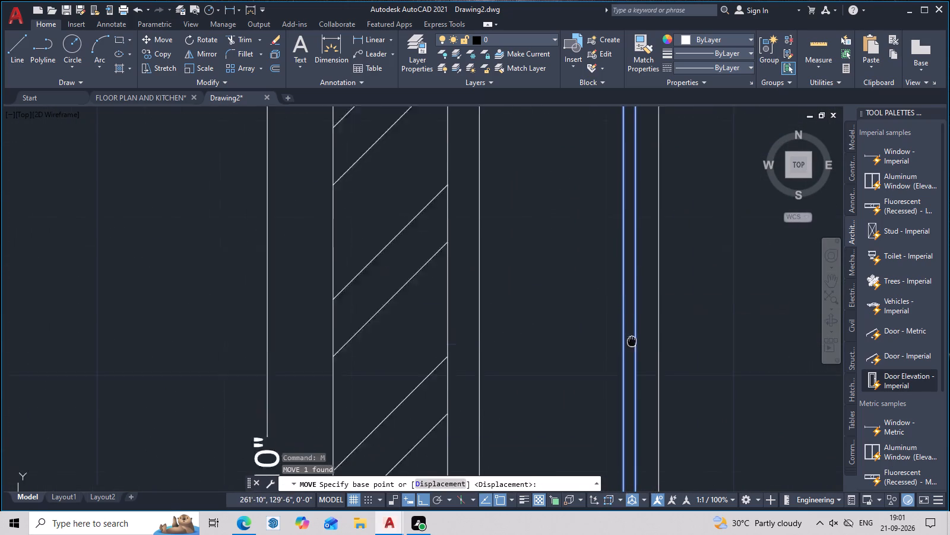
middle_drag(635, 361, 654, 430)
scroll(660, 168, up, 2)
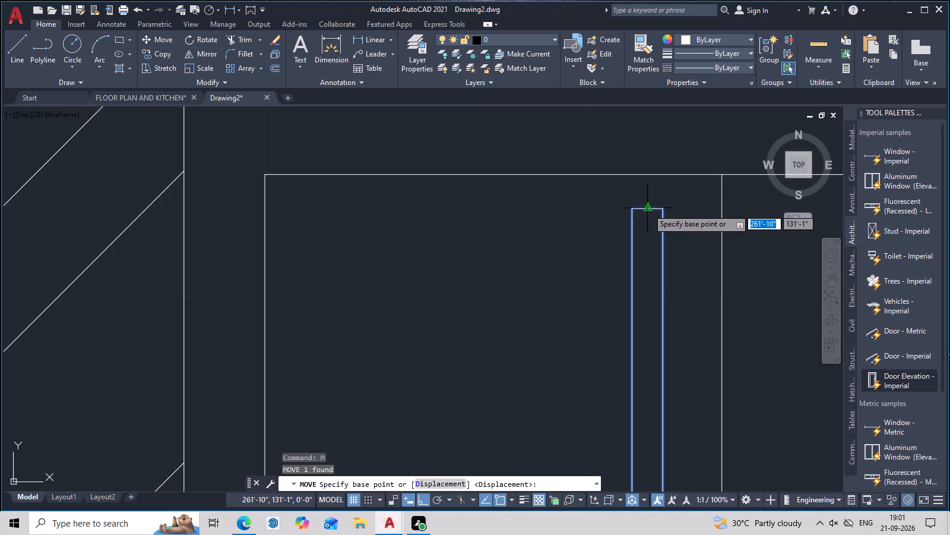
click(648, 209)
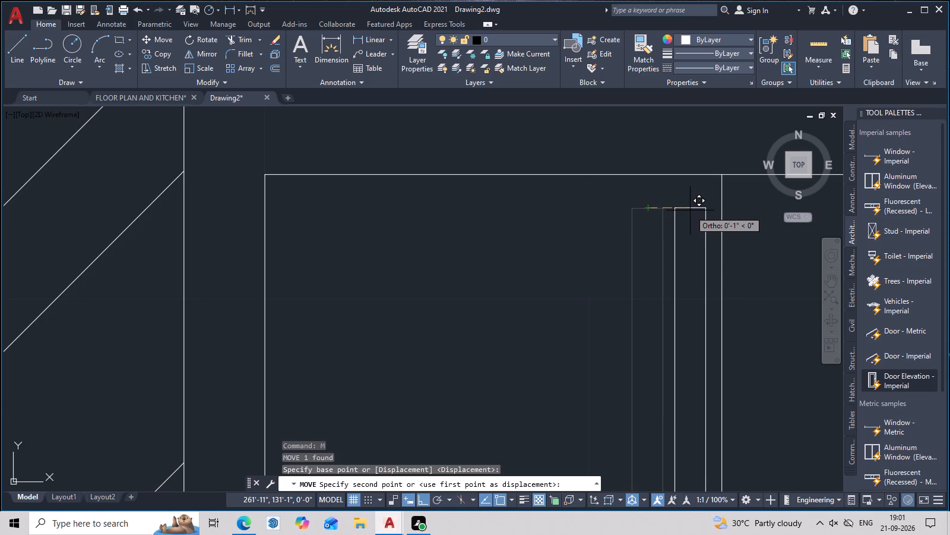
click(690, 210)
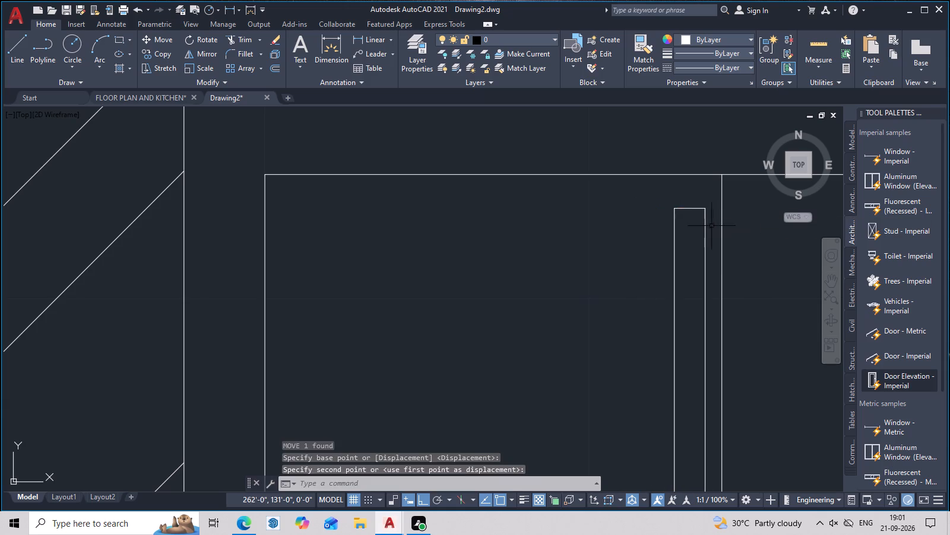
Copy the narrow handle rectangle horizontally to the other side of the unit's vertical divider.
scroll(713, 228, down, 3)
middle_drag(658, 209, 644, 178)
middle_drag(740, 302, 626, 207)
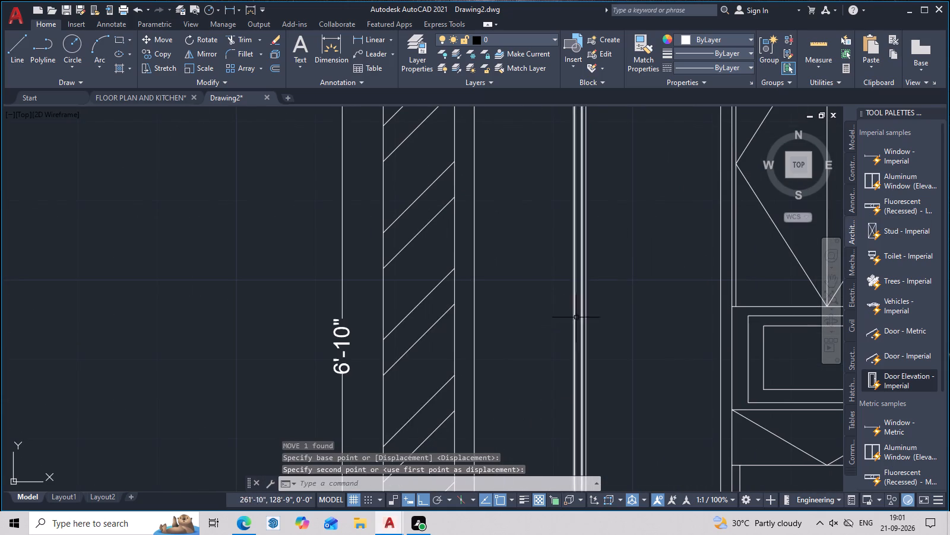
click(583, 309)
text(co)
key(space)
middle_drag(629, 377, 649, 495)
middle_drag(625, 251, 620, 299)
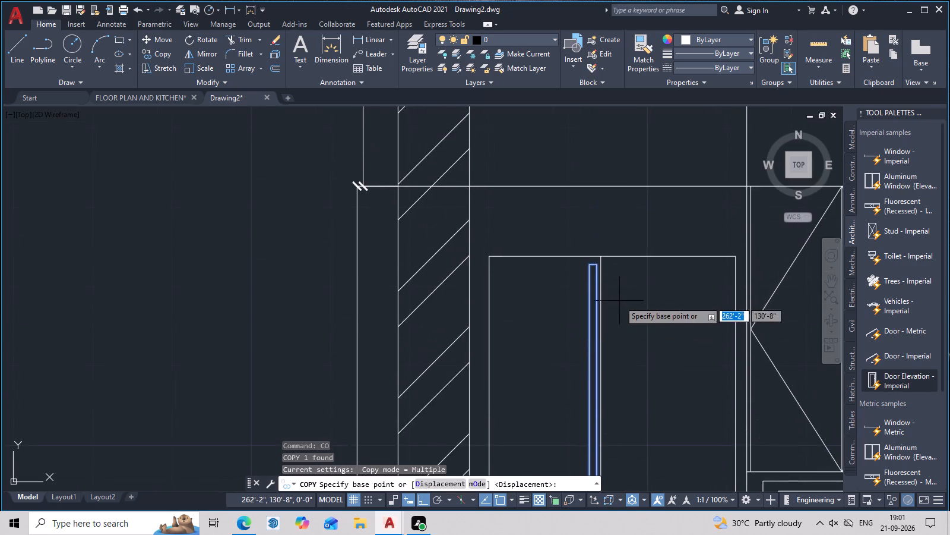
scroll(599, 262, up, 2)
click(581, 267)
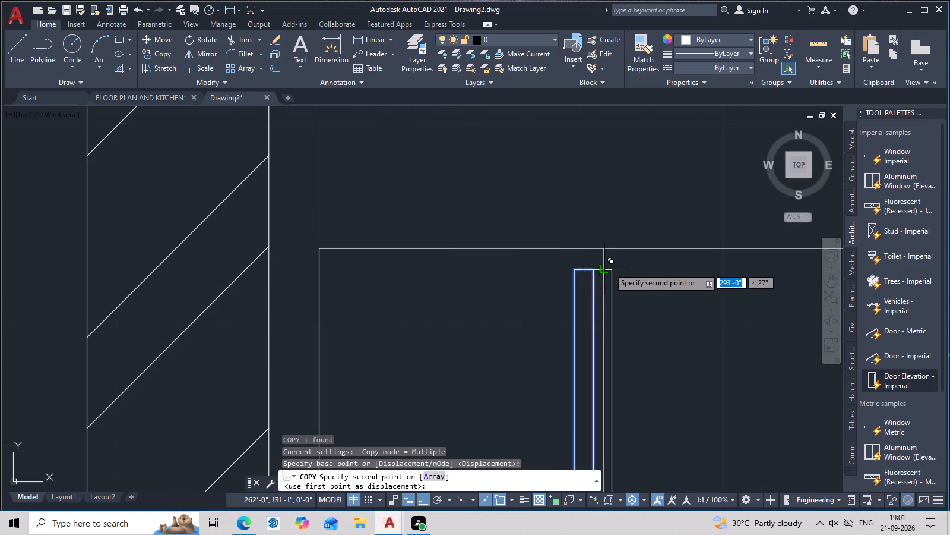
click(624, 267)
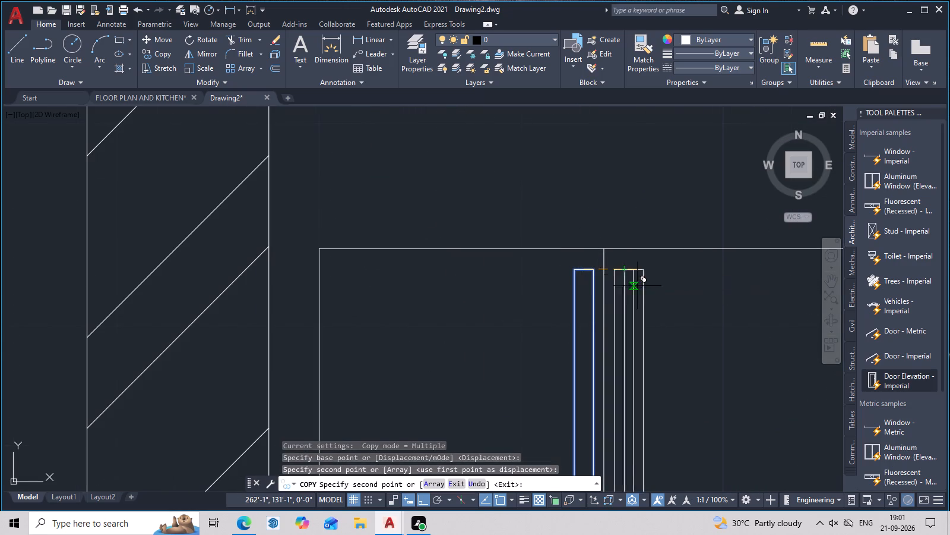
scroll(641, 292, down, 2)
middle_drag(675, 340, 680, 266)
key(Escape)
Move the copied handle rectangle slightly farther from the divider, toward the tall unit.
scroll(685, 316, down, 2)
middle_drag(692, 341, 696, 272)
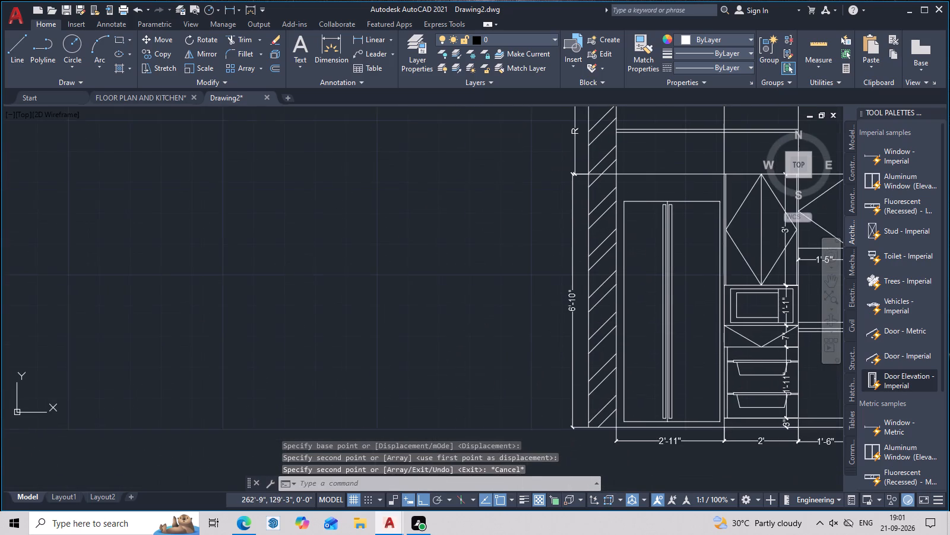
middle_drag(703, 300, 699, 344)
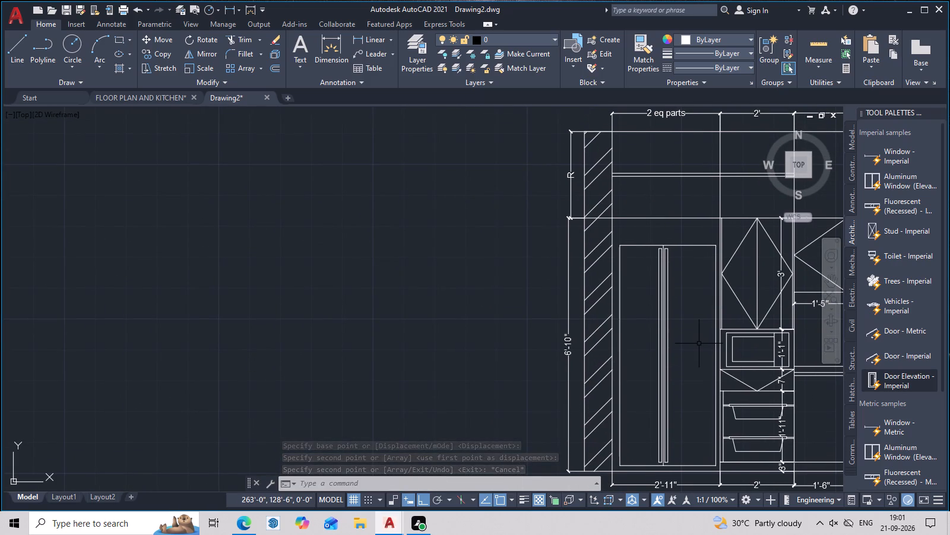
scroll(669, 325, up, 6)
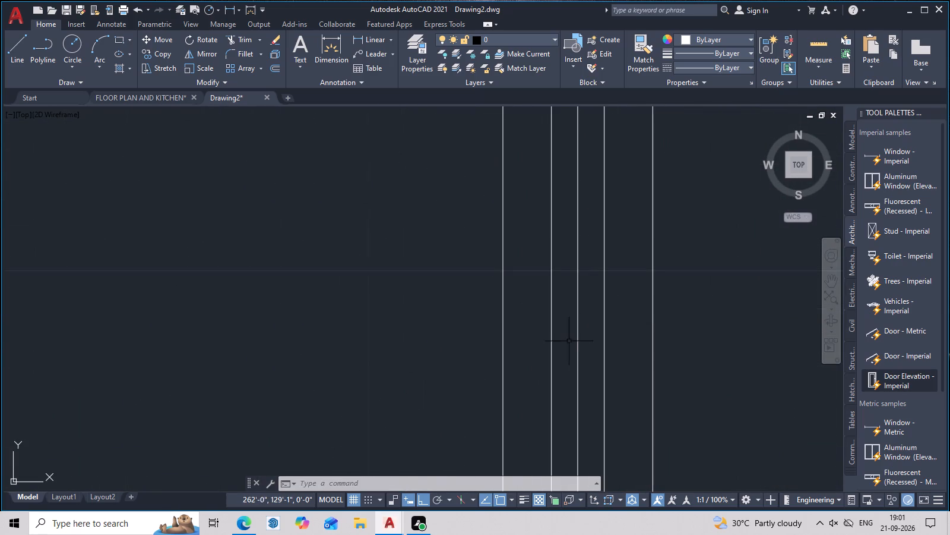
scroll(568, 341, down, 6)
middle_drag(589, 342, 594, 372)
scroll(593, 325, up, 3)
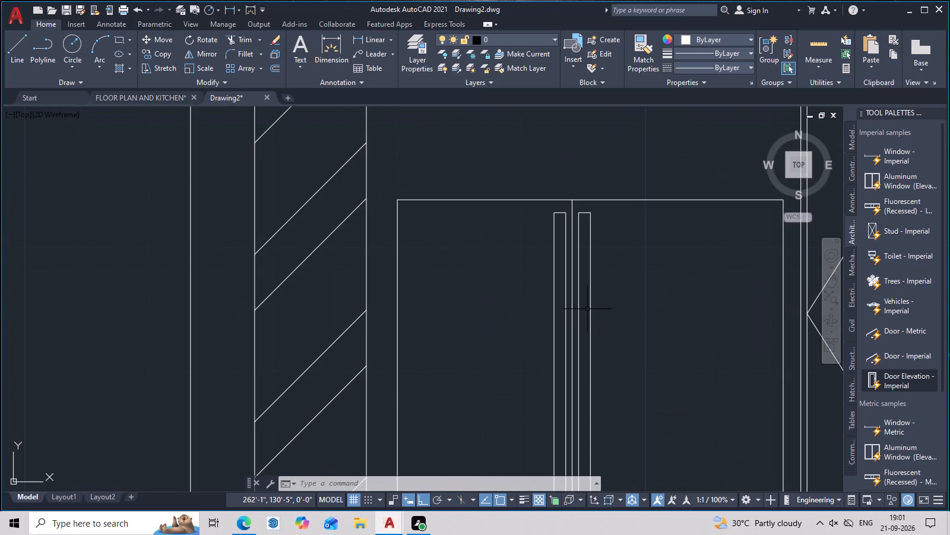
click(591, 306)
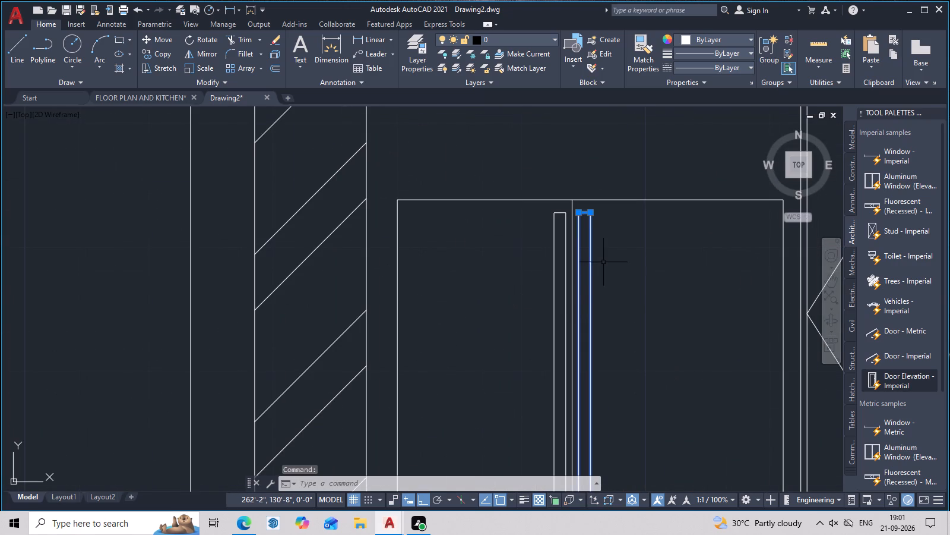
text(m)
key(space)
scroll(607, 214, up, 2)
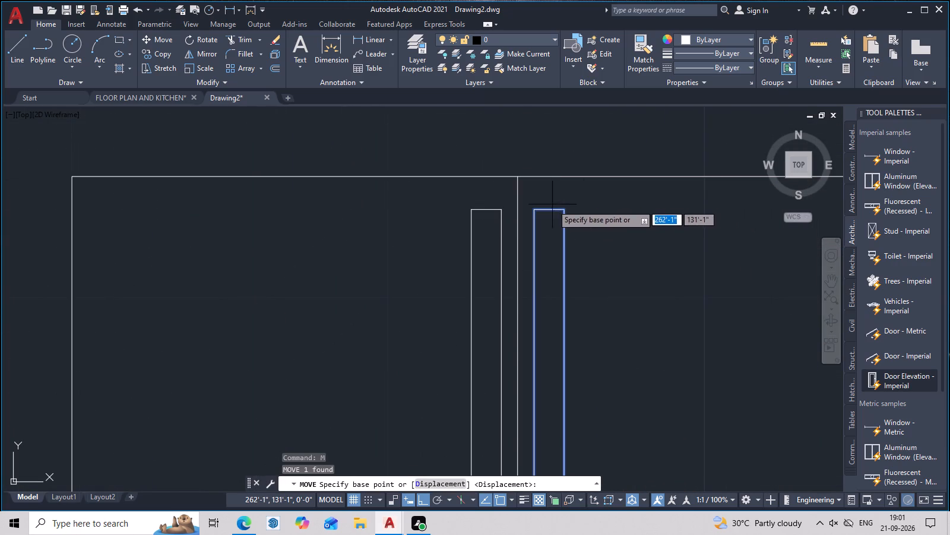
click(551, 208)
click(587, 208)
key(Escape)
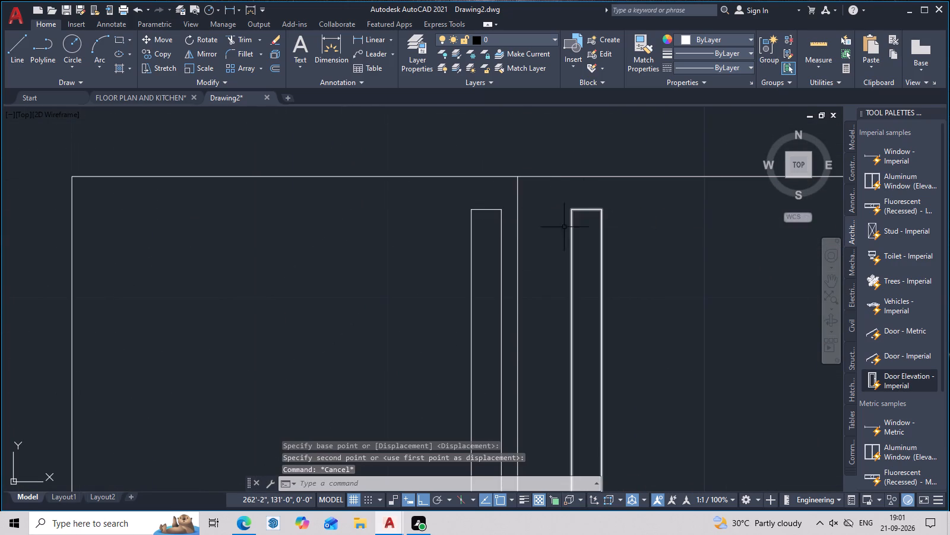
Offset the unit's vertical divider line 1" toward the copied handle to make a double line.
text(o 1)
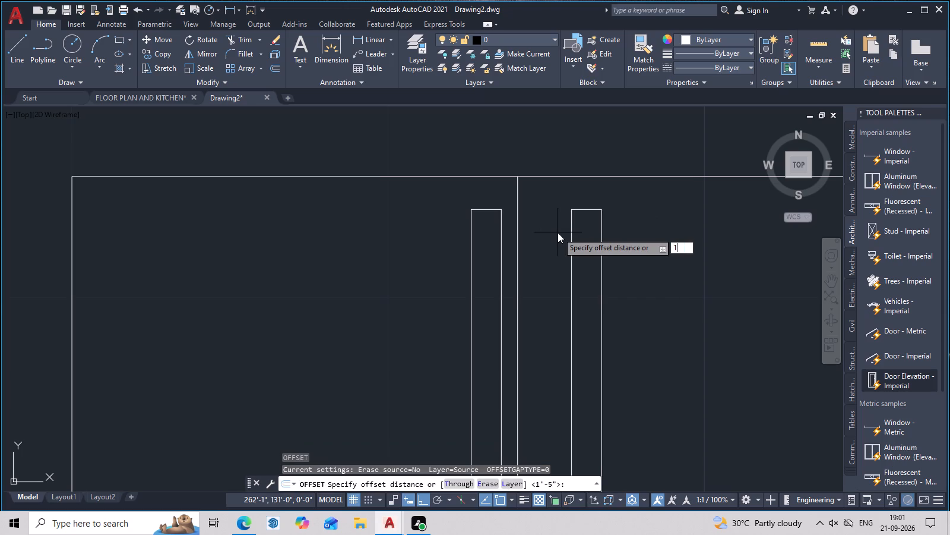
key(space)
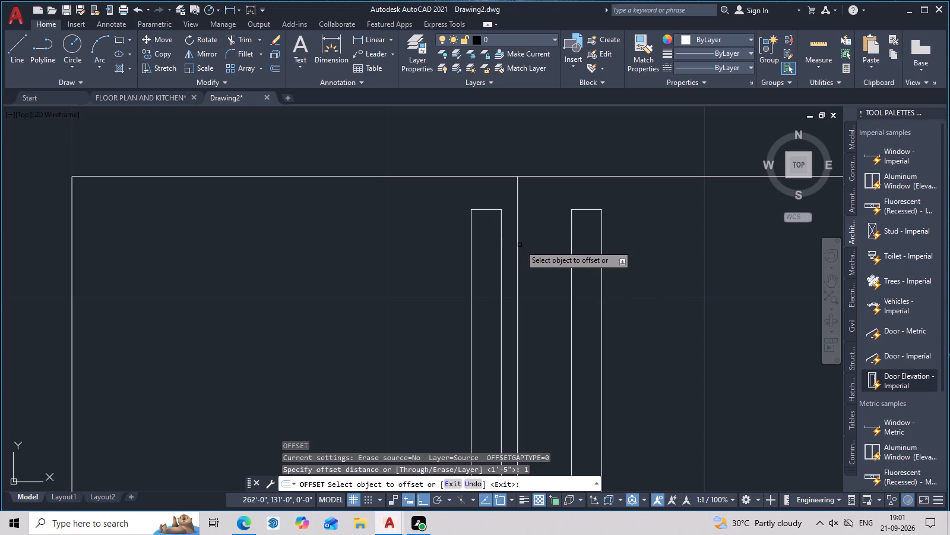
click(519, 247)
click(549, 248)
key(Escape)
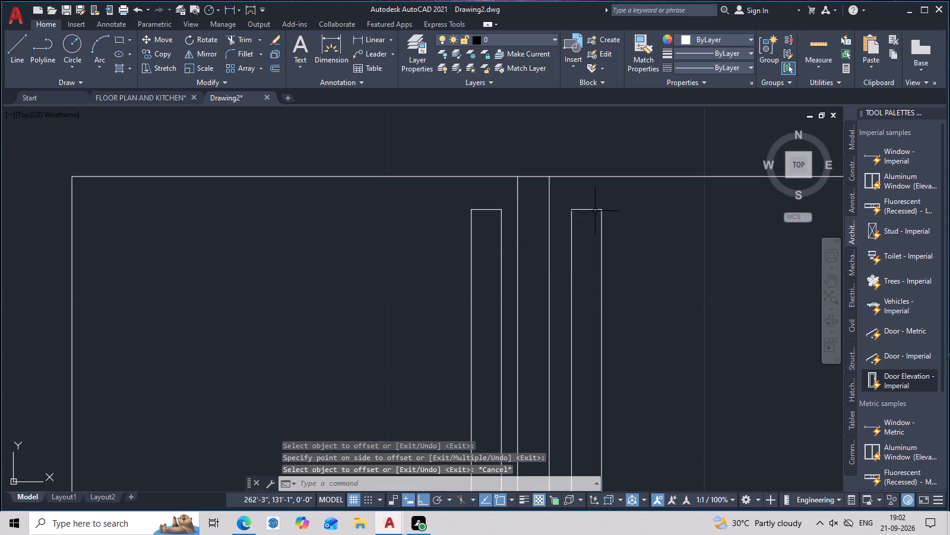
Draw a rectangle about 9" wide and 10" high on the door panel beside the hatched wall, at mid-height.
scroll(594, 210, down, 5)
middle_drag(652, 314, 655, 247)
middle_drag(667, 359, 667, 310)
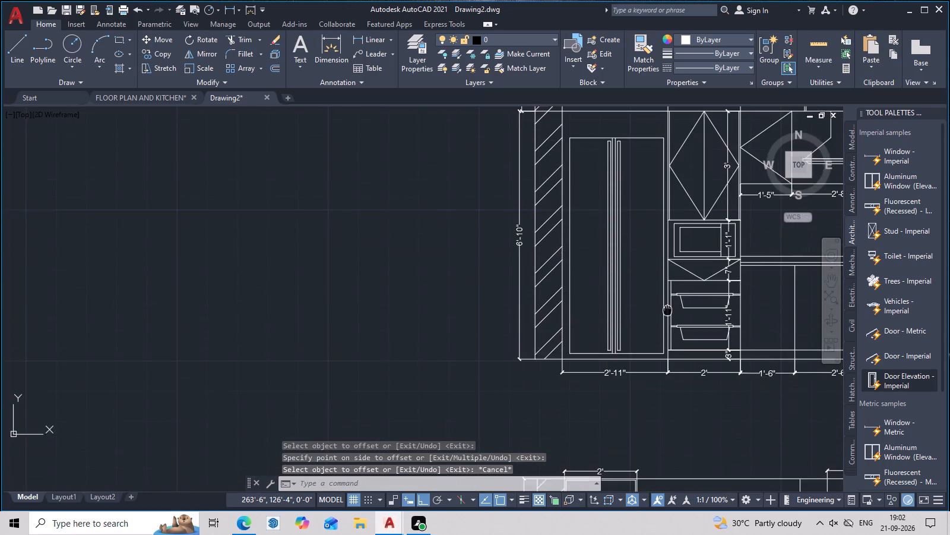
scroll(652, 352, up, 2)
scroll(651, 342, down, 3)
middle_drag(651, 342, 649, 400)
scroll(645, 356, up, 2)
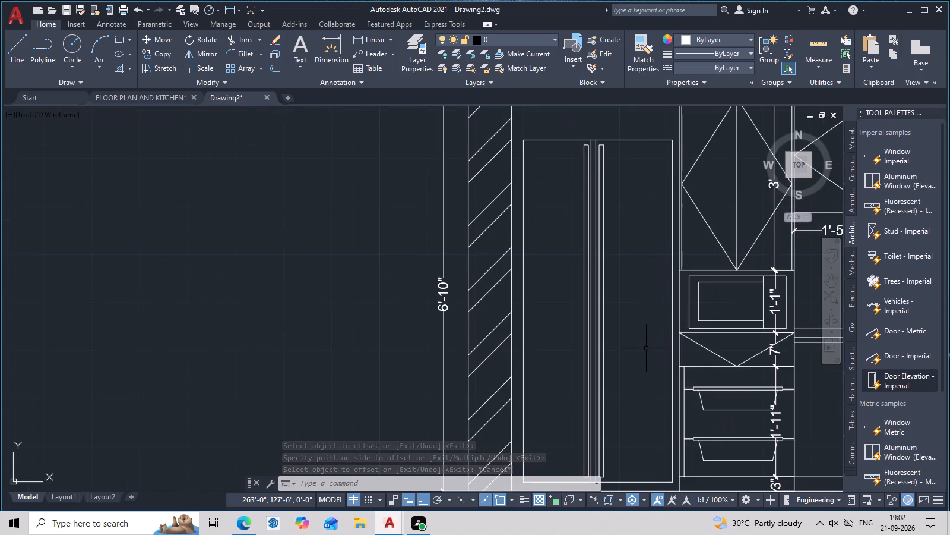
middle_drag(646, 348, 648, 364)
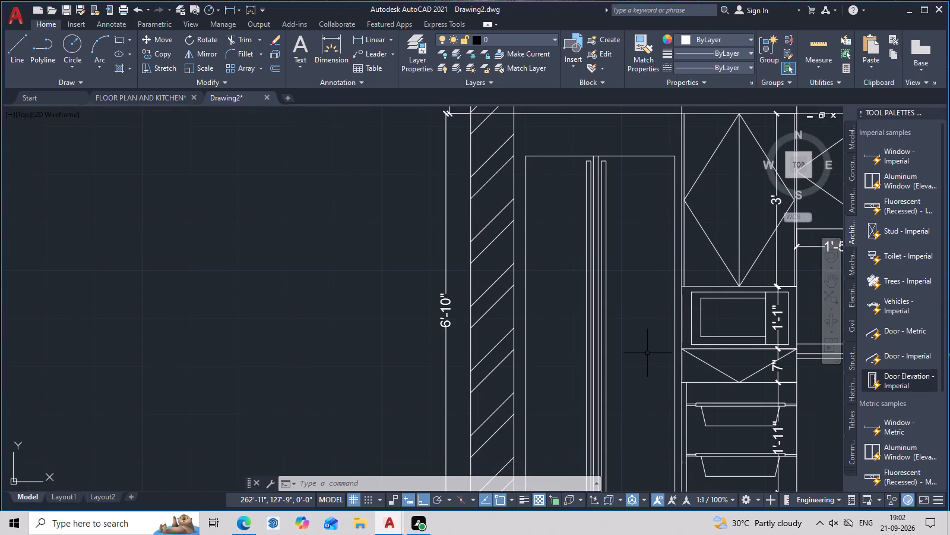
text(rec)
key(space)
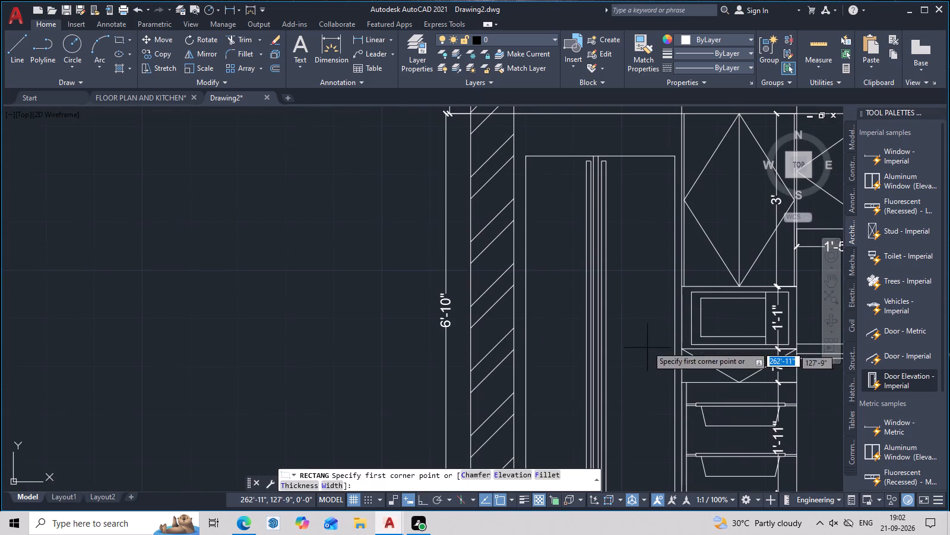
scroll(576, 260, up, 2)
click(468, 287)
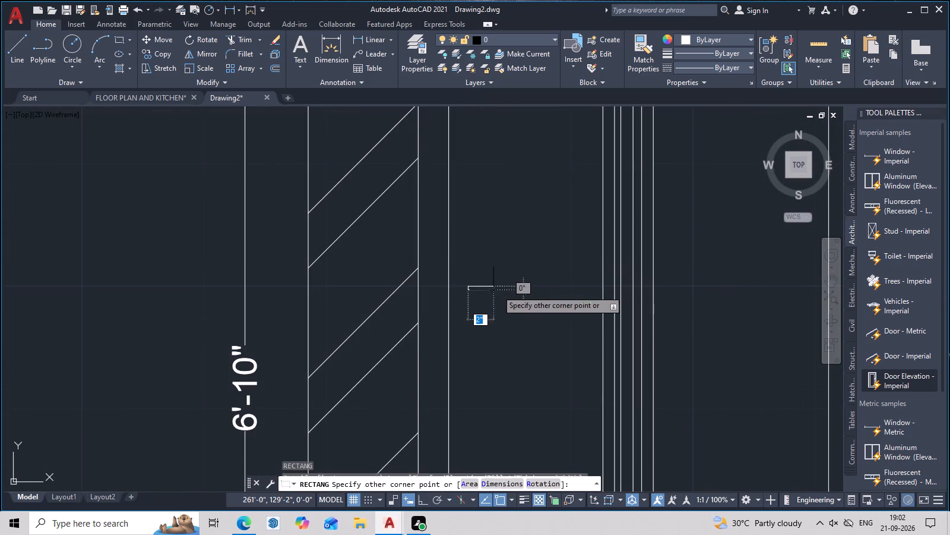
middle_drag(578, 430, 587, 344)
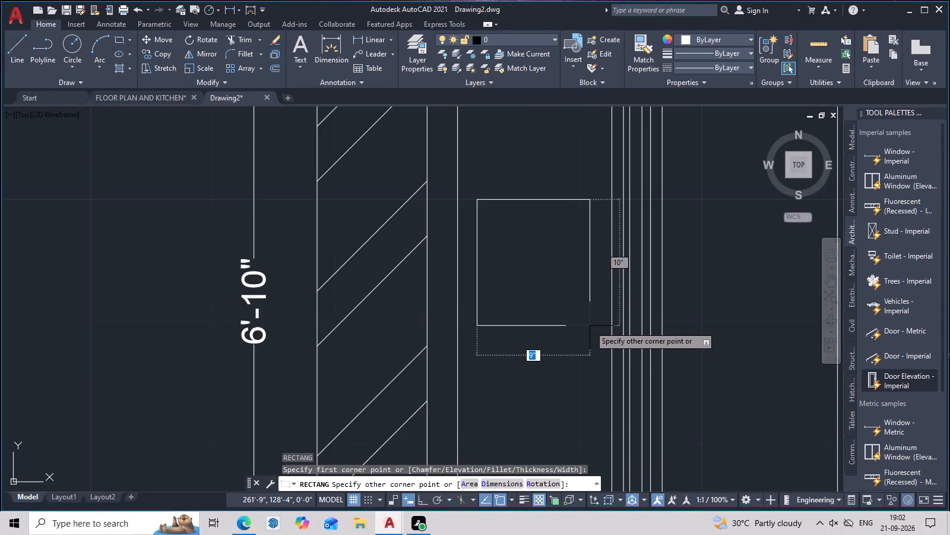
click(590, 326)
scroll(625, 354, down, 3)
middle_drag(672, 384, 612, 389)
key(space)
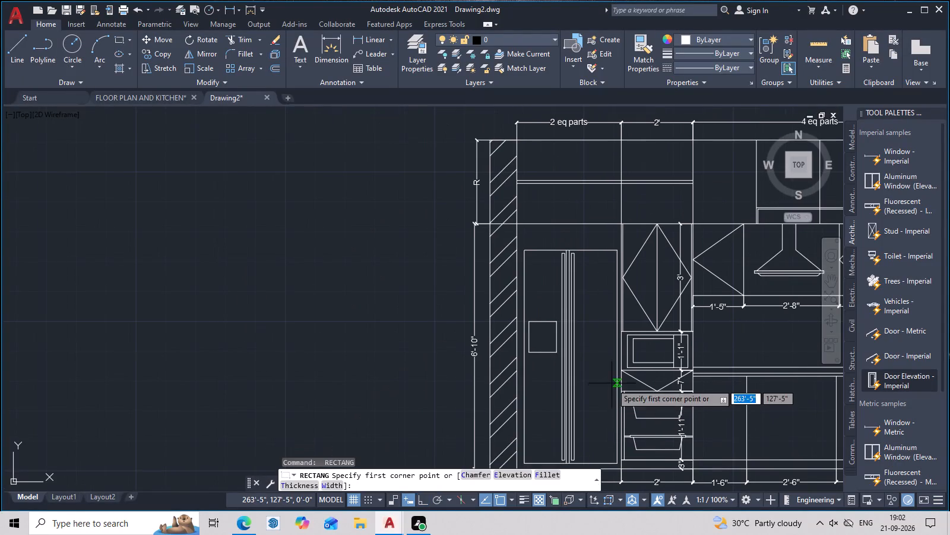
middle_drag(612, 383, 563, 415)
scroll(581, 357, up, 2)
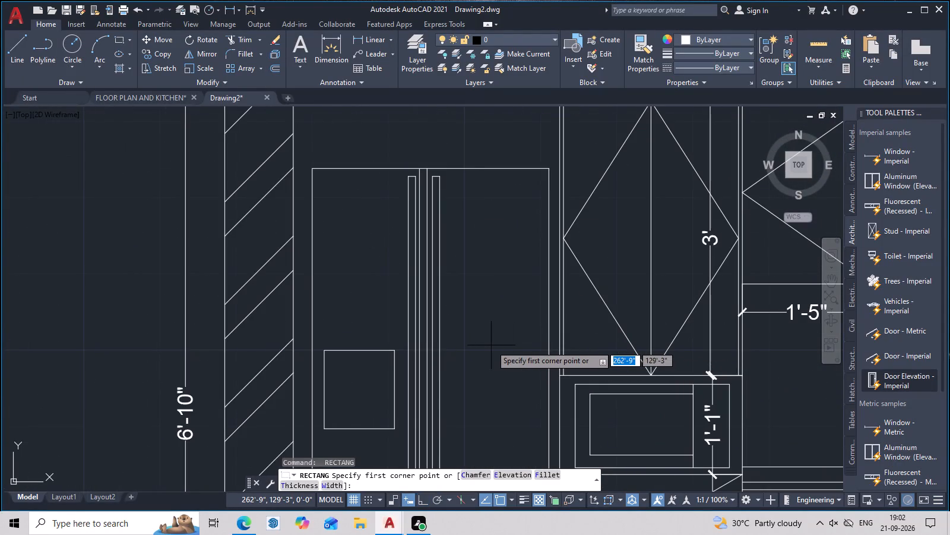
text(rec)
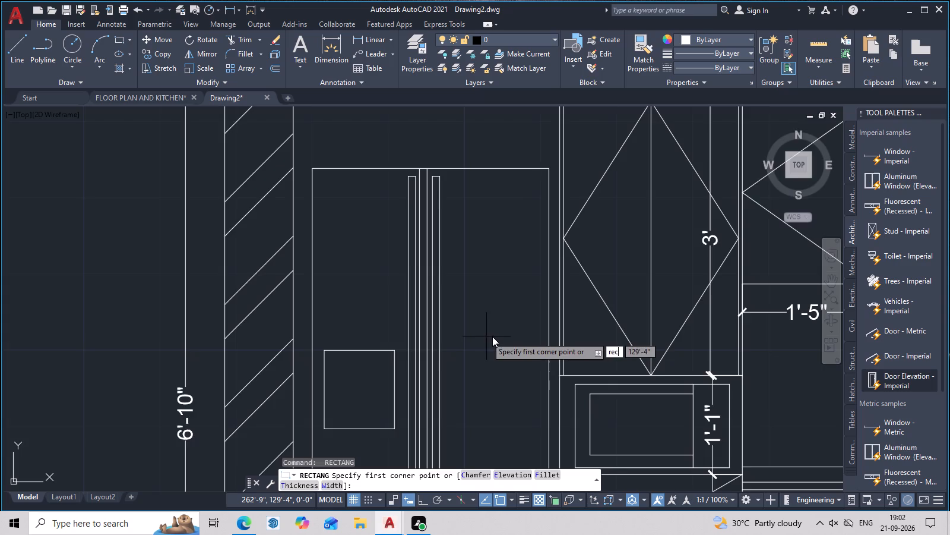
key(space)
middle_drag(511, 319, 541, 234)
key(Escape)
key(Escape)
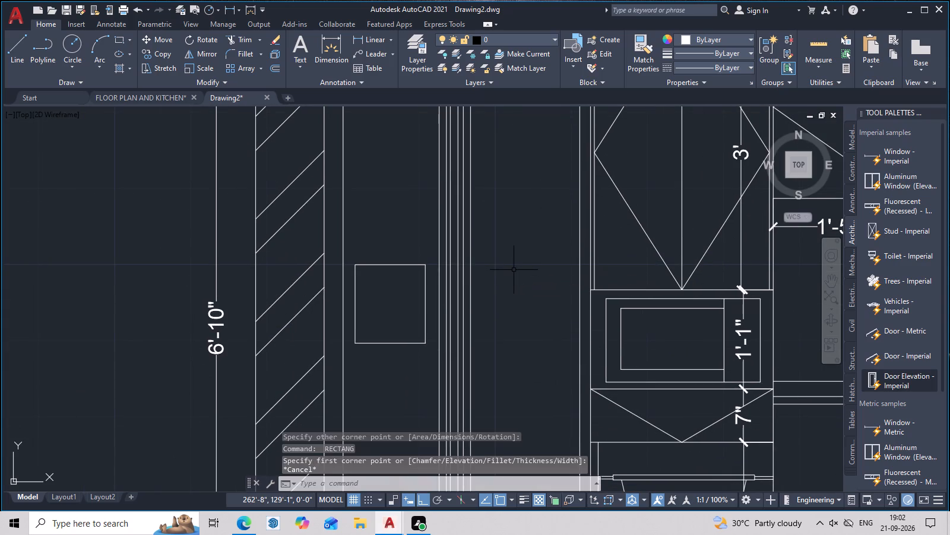
Draw a rectangle about 1' wide and 9" high at mid-height on the door panel beside the tall unit.
text(rec)
key(space)
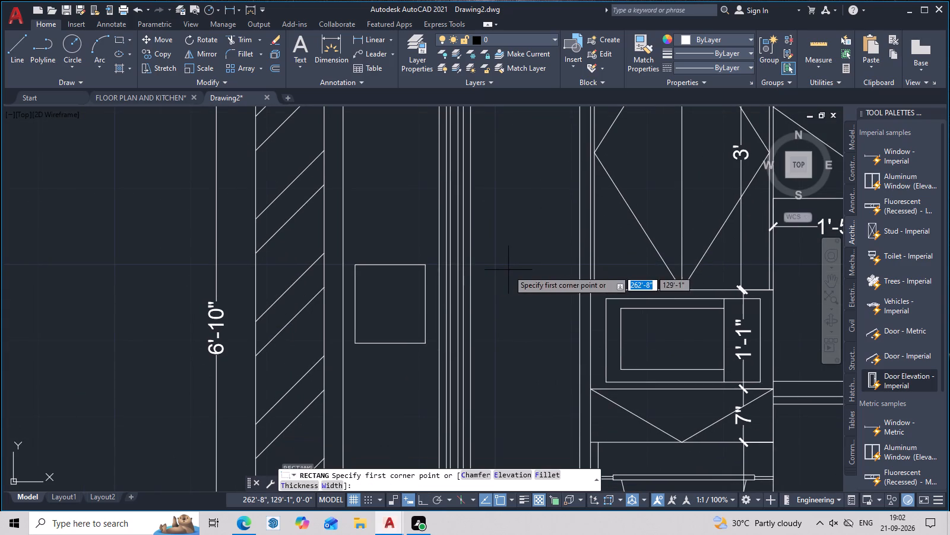
double_click(482, 263)
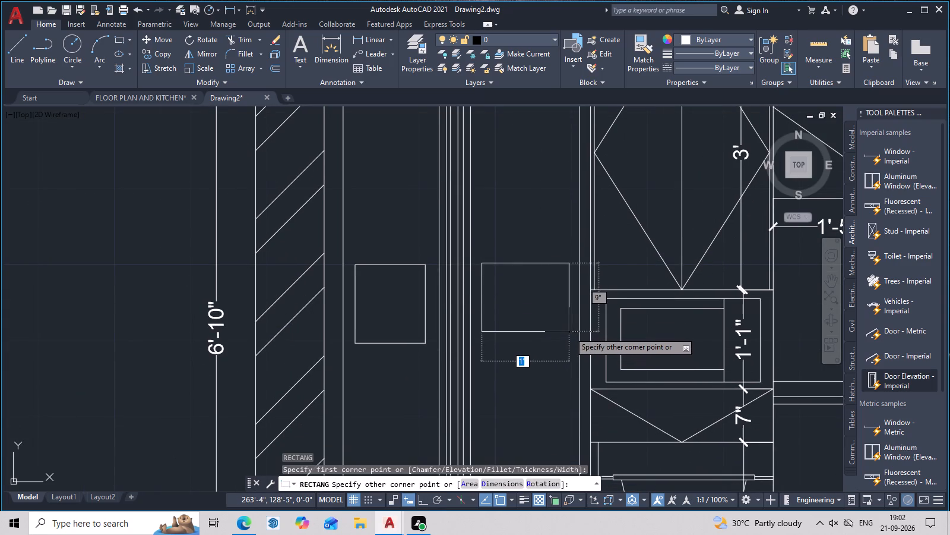
click(574, 331)
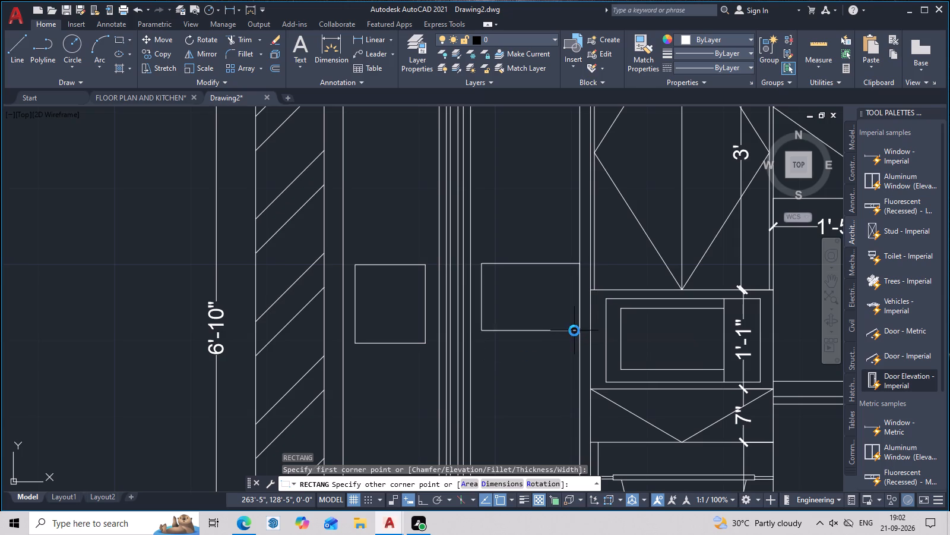
scroll(574, 331, down, 2)
scroll(575, 336, up, 2)
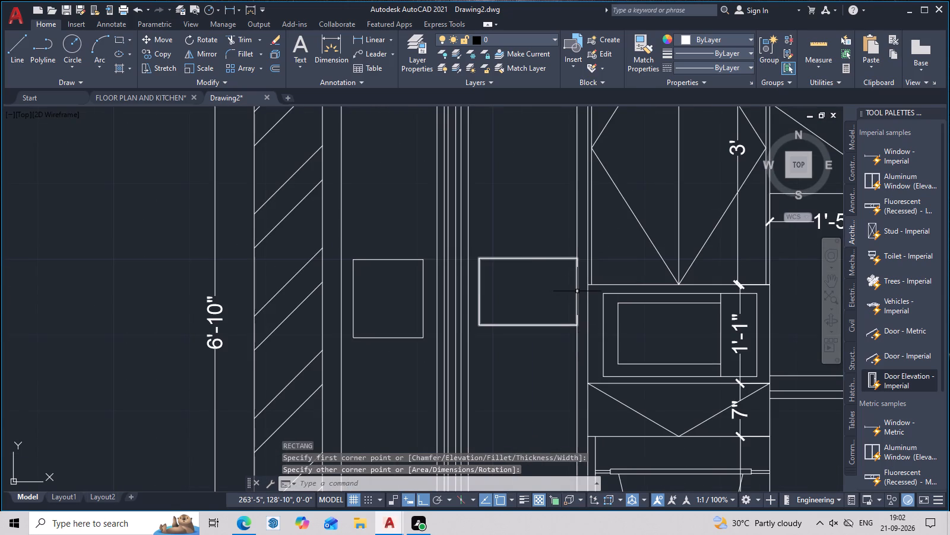
Move the wider rectangle slightly toward the divider so it clears the door panel's outer edge.
click(577, 291)
text(m)
key(space)
scroll(503, 303, up, 2)
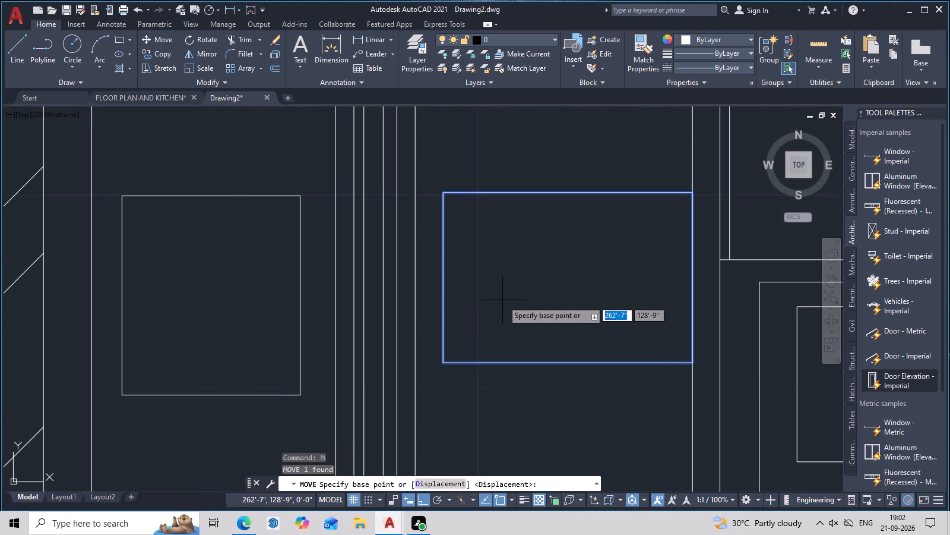
click(442, 278)
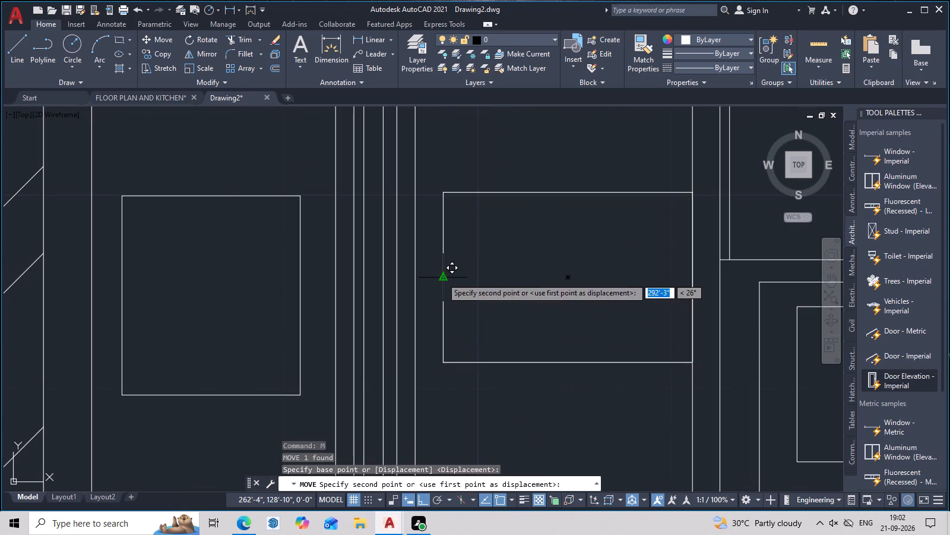
click(429, 278)
scroll(492, 292, down, 2)
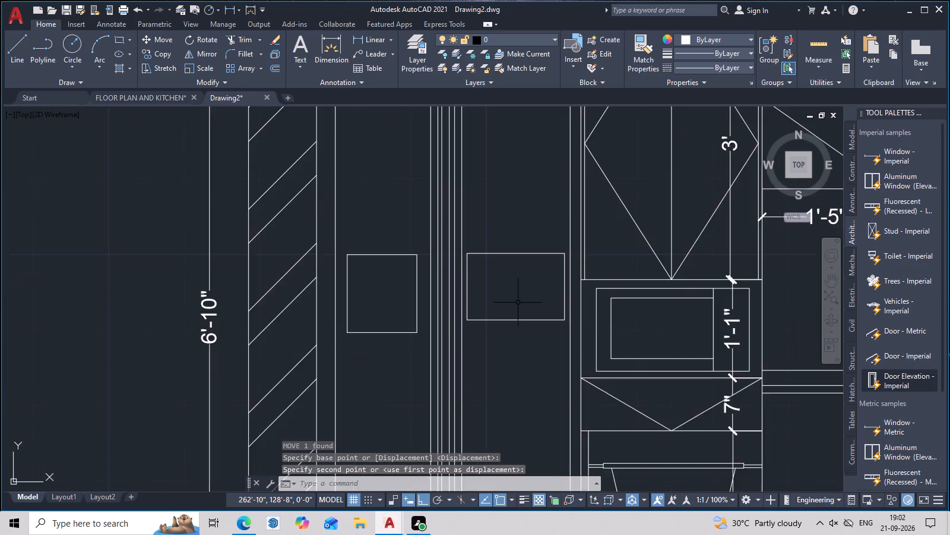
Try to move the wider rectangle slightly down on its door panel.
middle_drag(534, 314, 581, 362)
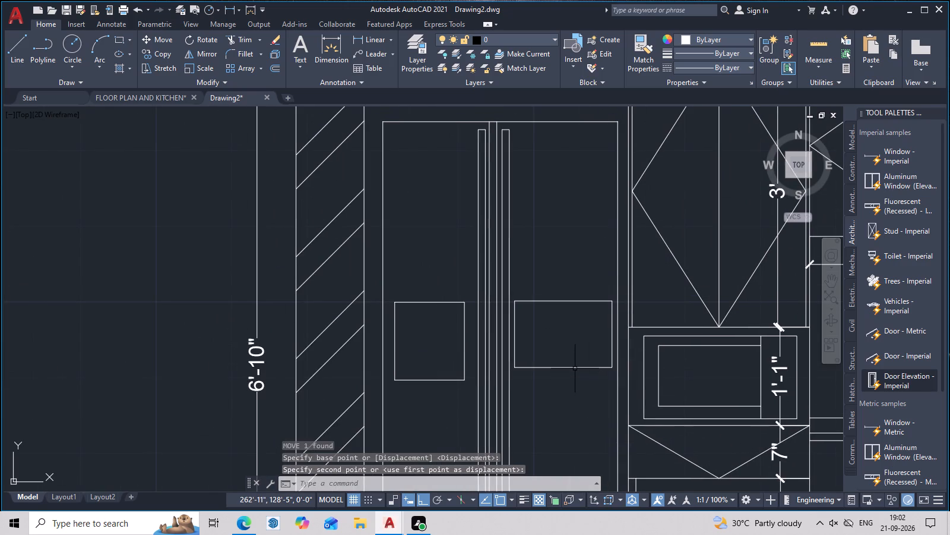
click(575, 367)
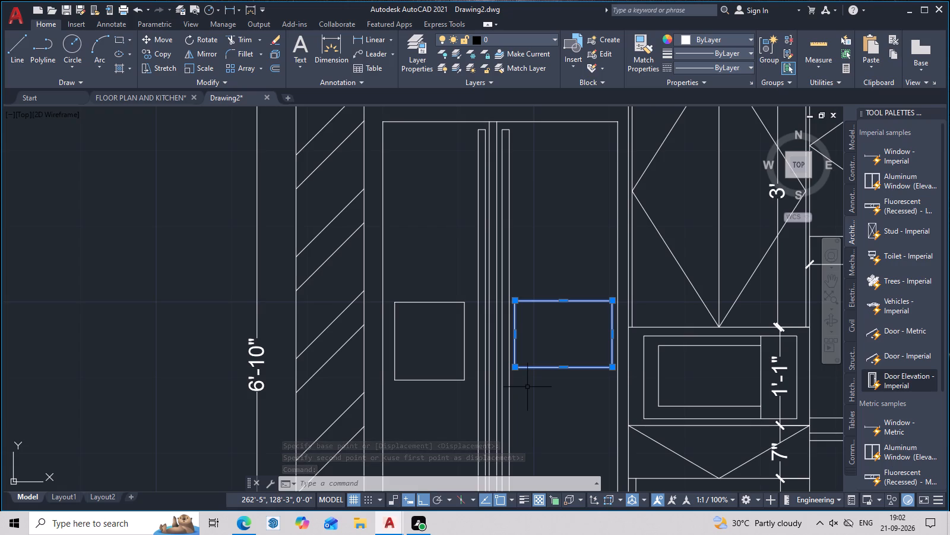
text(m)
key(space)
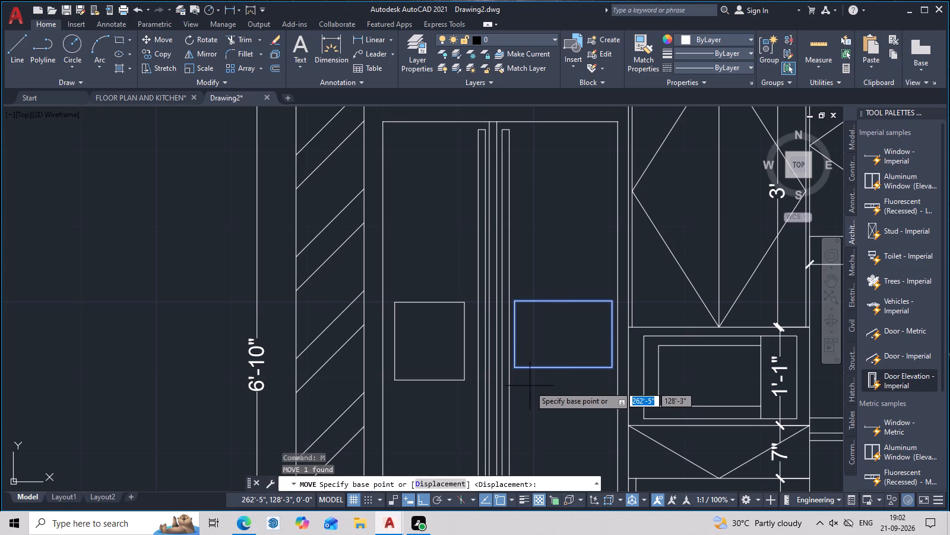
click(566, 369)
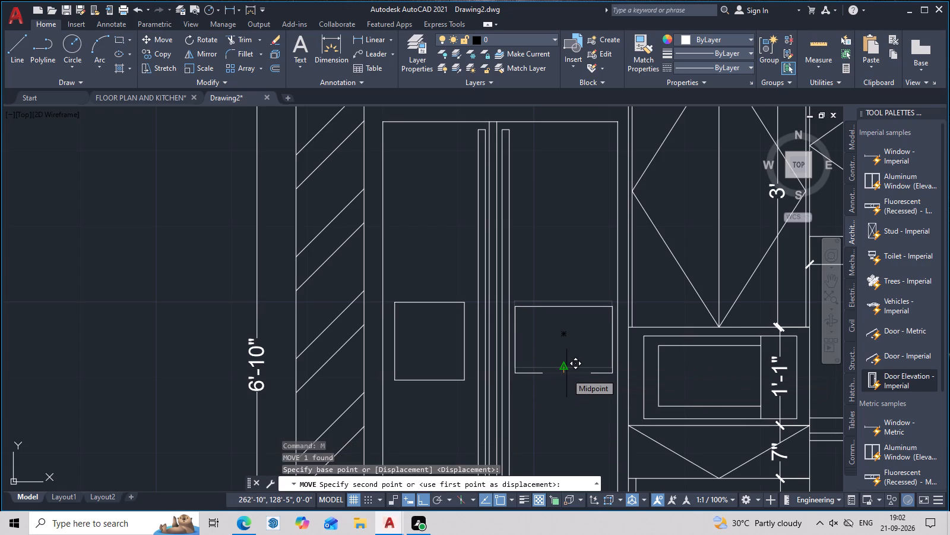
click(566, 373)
Move the wider rectangle straight down about 1" on its door panel.
click(568, 366)
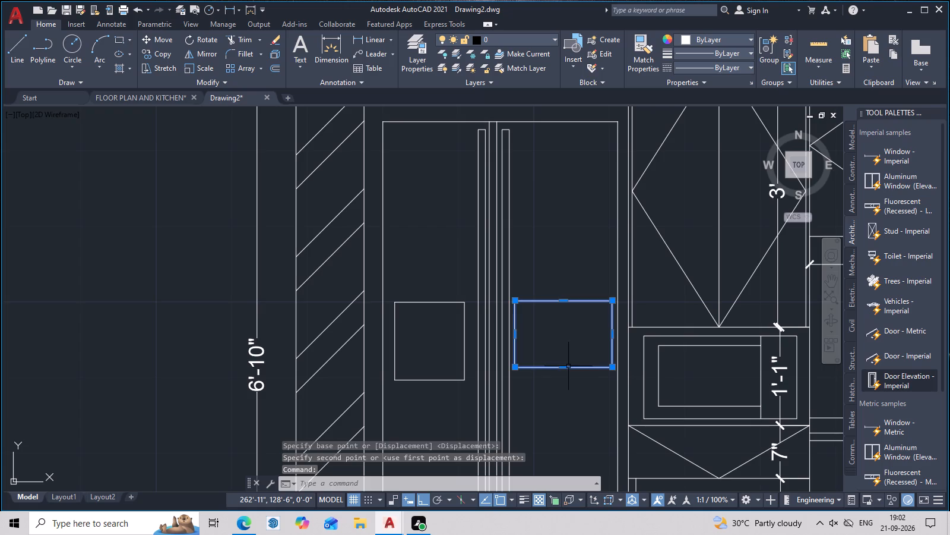
key(m)
key(space)
scroll(549, 353, up, 1)
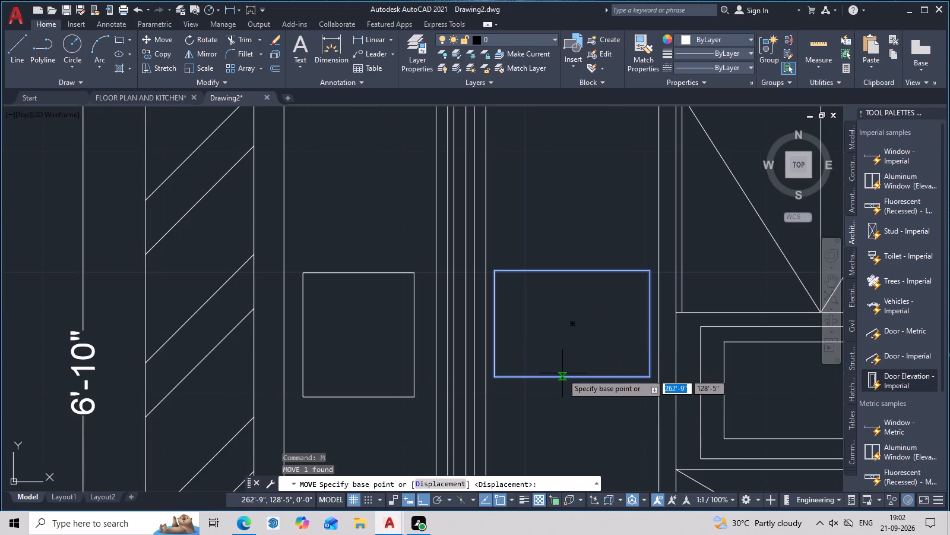
click(562, 373)
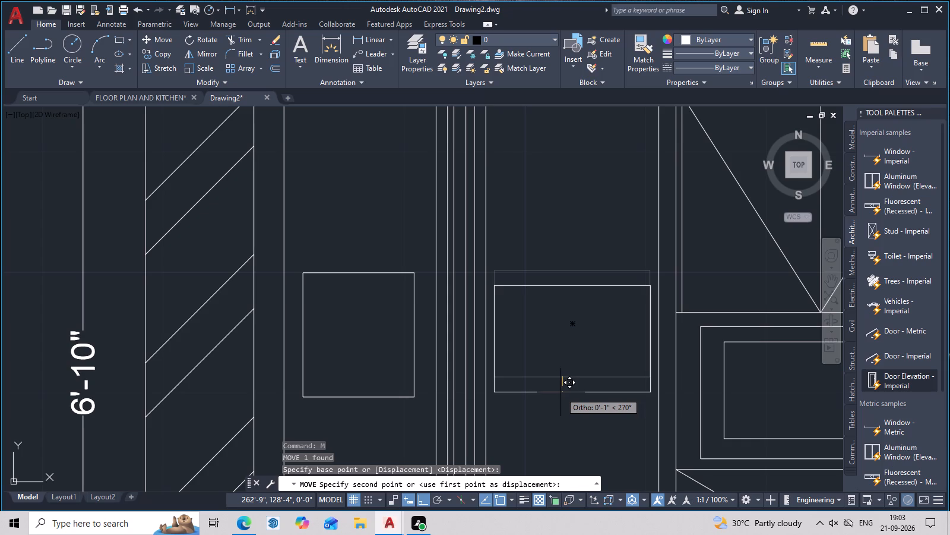
click(560, 392)
scroll(567, 372, down, 1)
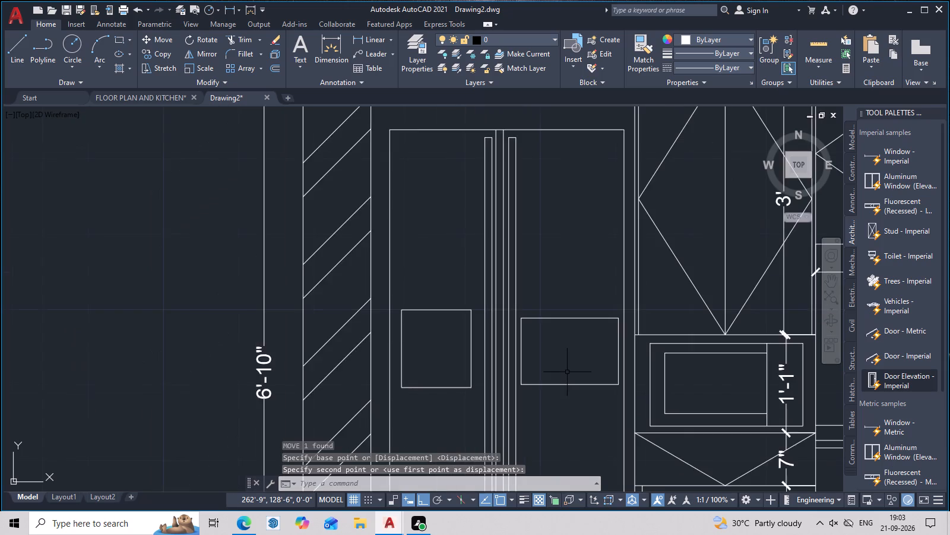
middle_drag(567, 372, 622, 374)
key(Escape)
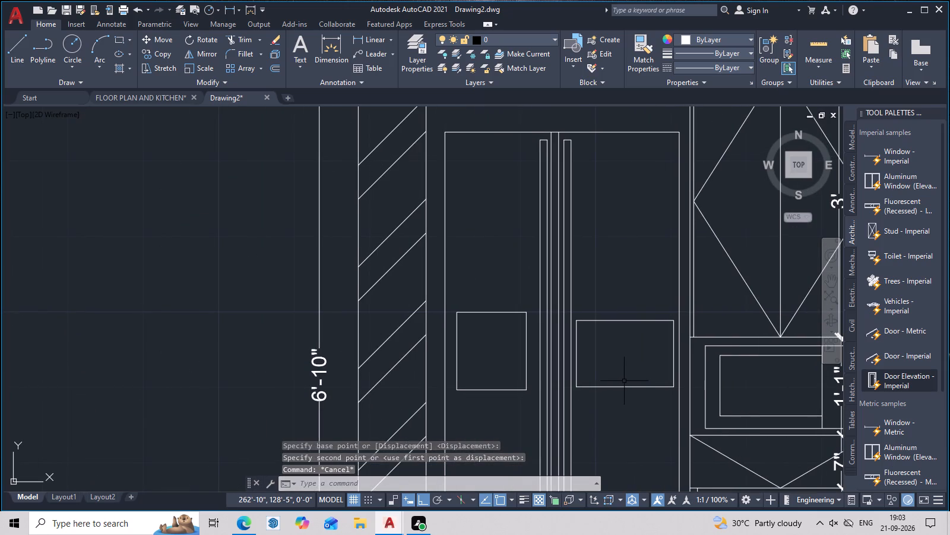
key(Escape)
key(Escape)
key(Escape)
key(Escape)
key(Escape)
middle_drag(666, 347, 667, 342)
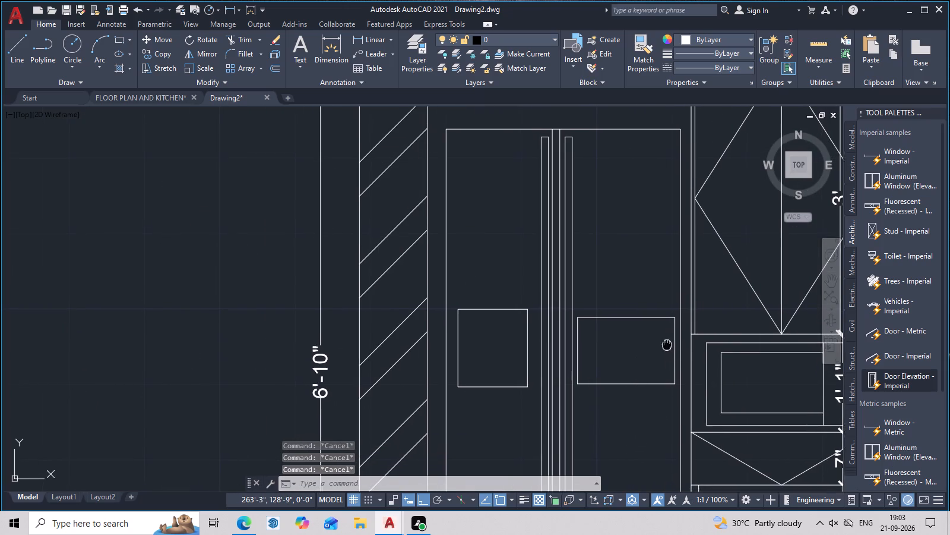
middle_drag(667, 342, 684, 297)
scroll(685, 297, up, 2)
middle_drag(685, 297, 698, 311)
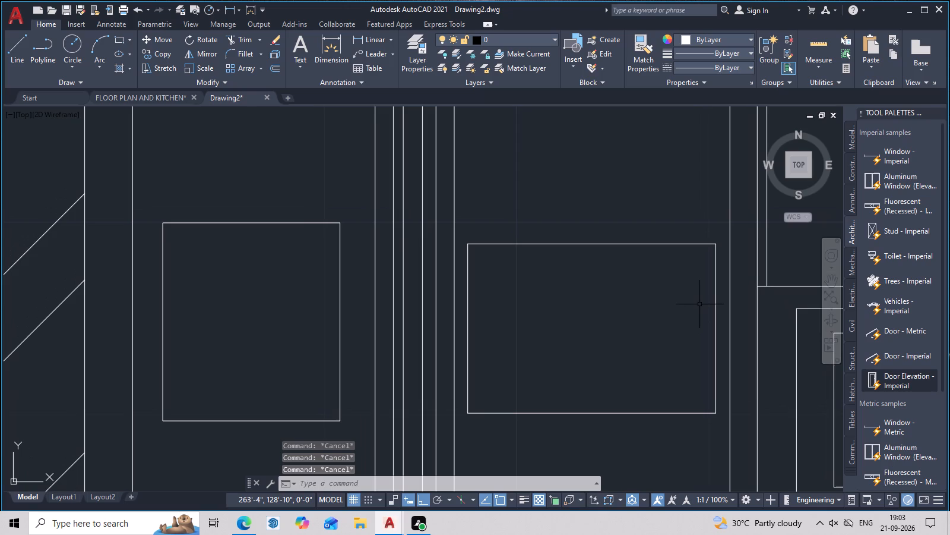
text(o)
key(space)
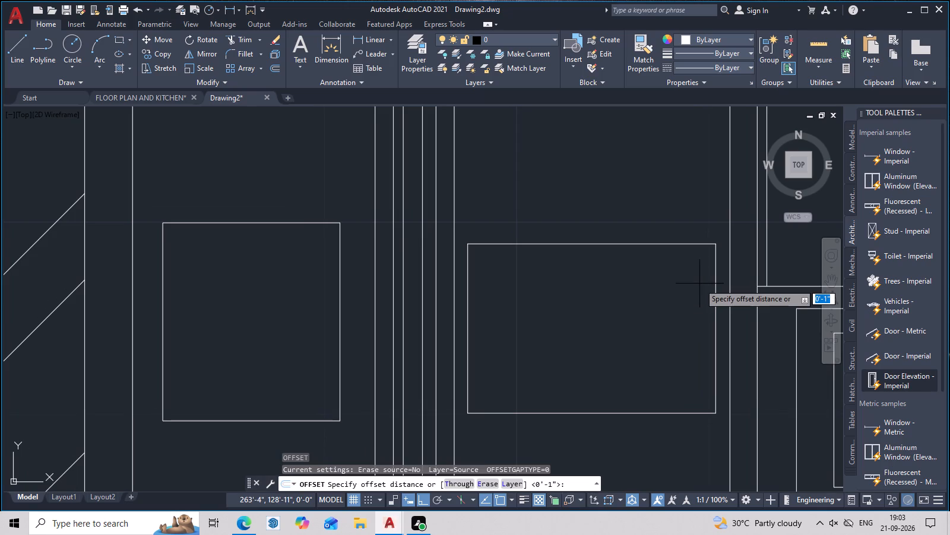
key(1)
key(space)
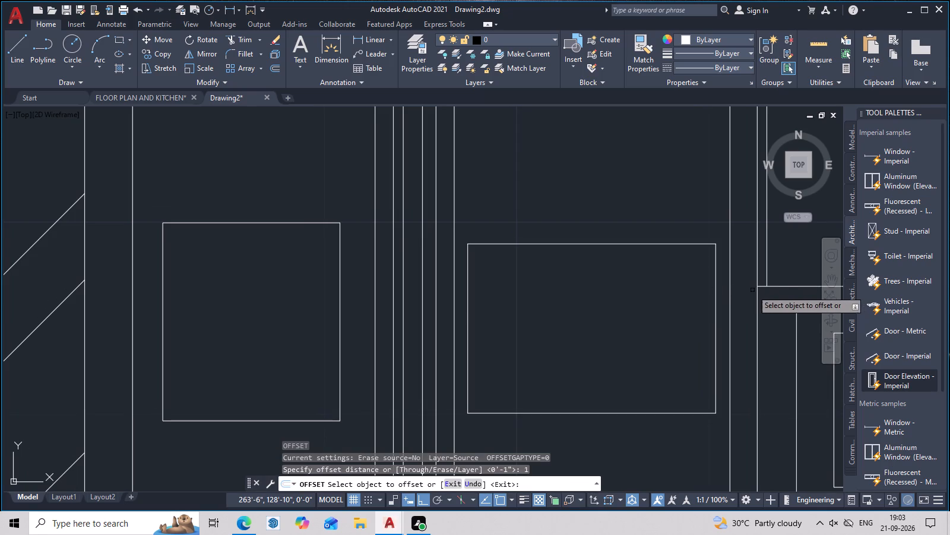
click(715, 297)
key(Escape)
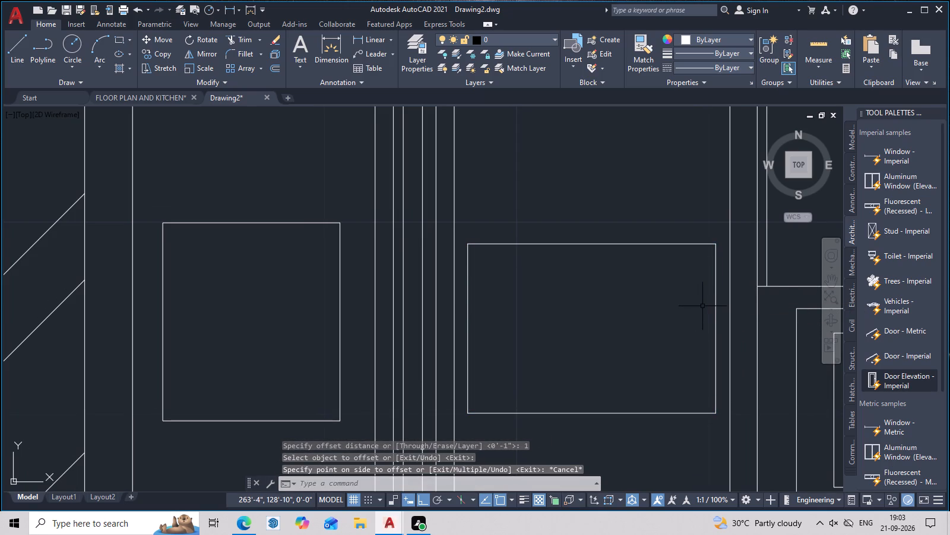
Offset the wider rectangle inward by 0.5" to form a double frame.
text(o)
key(space)
text(.5)
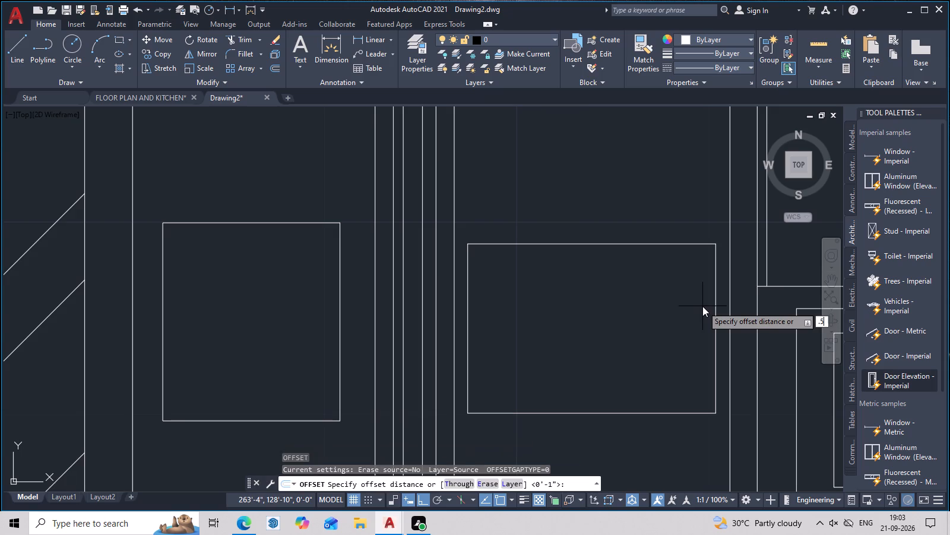
key(space)
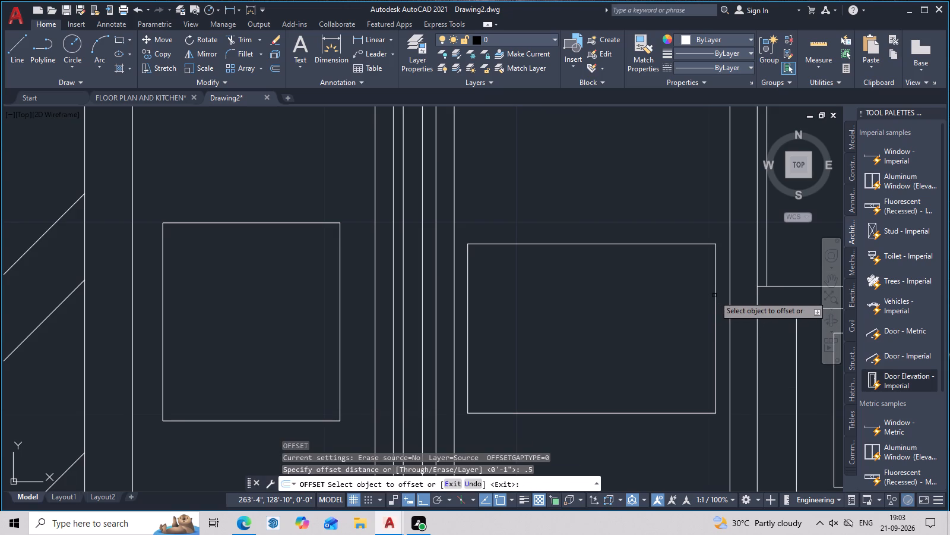
click(714, 295)
click(700, 300)
Offset the rectangle on the door panel beside the hatched wall inward by the same 0.5".
scroll(694, 304, down, 3)
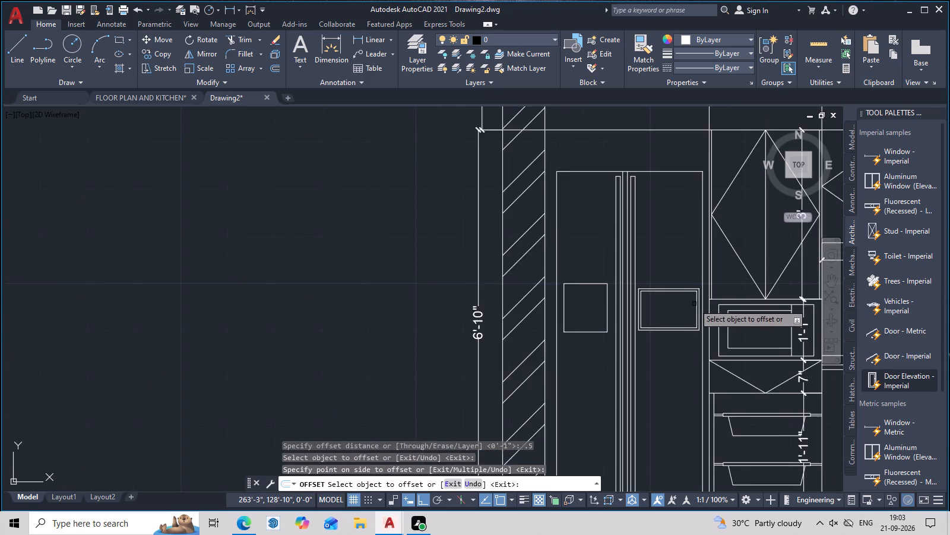
middle_drag(694, 304, 712, 304)
scroll(708, 307, up, 2)
middle_drag(708, 307, 742, 354)
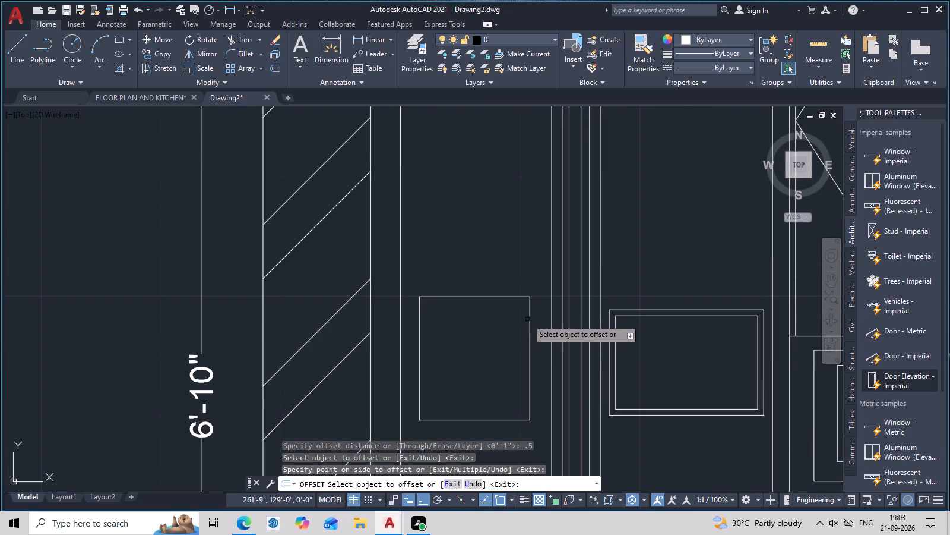
click(528, 319)
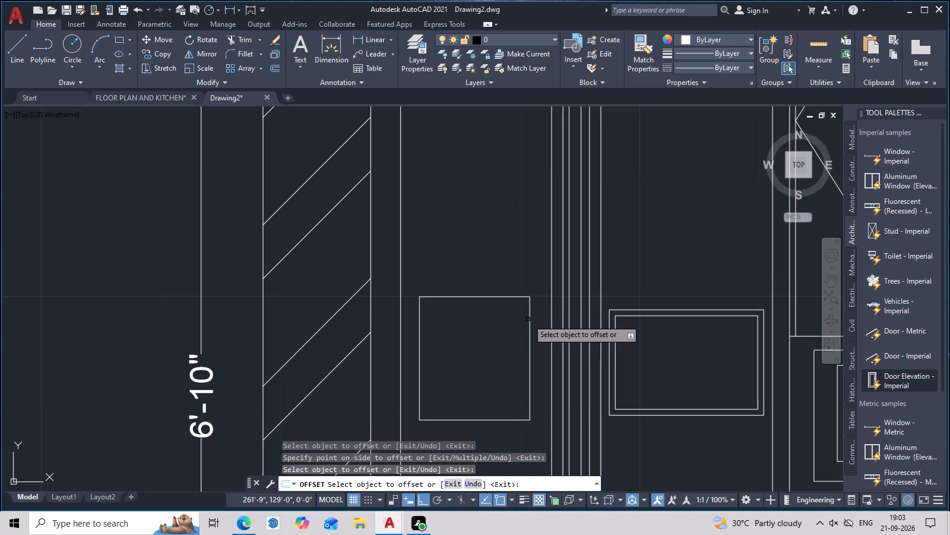
click(515, 319)
click(531, 316)
click(517, 322)
middle_drag(524, 327, 565, 296)
key(Escape)
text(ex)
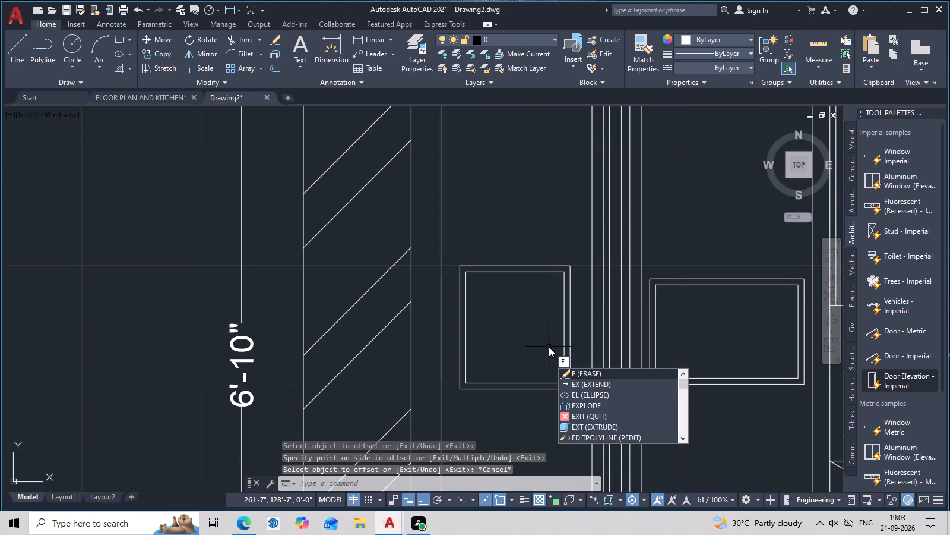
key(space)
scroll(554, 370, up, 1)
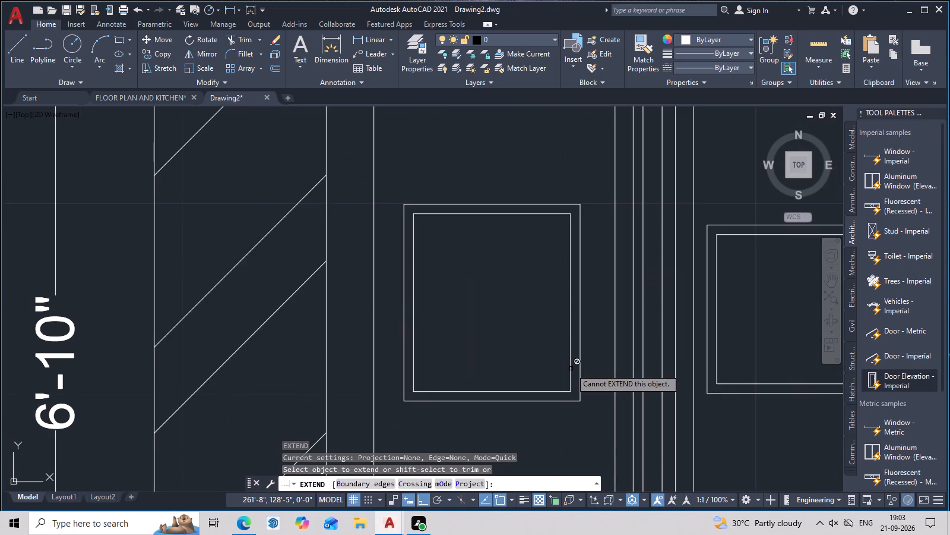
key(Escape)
Explode the inner rectangle on the door panel beside the hatched wall into separate lines.
click(571, 369)
text(x)
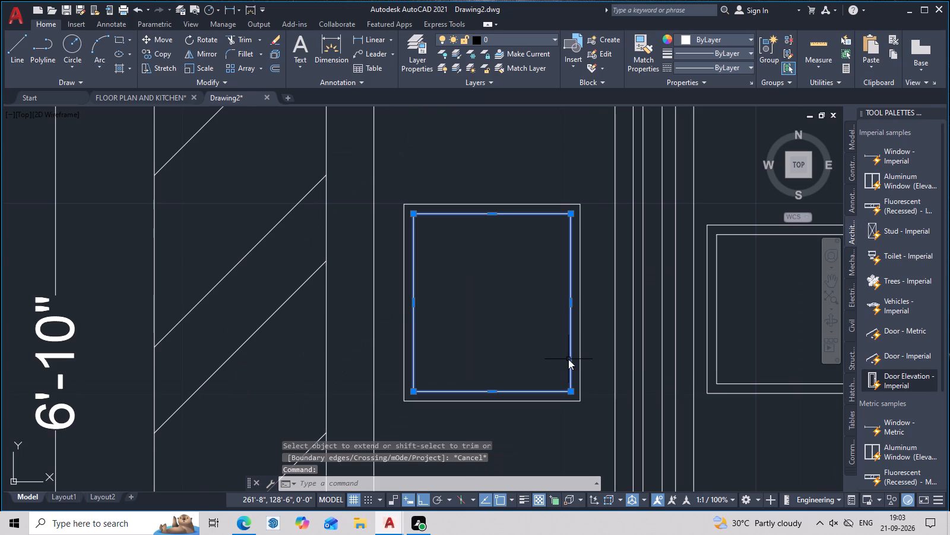
key(space)
Extend the inner frame's two vertical lines down to the outer rectangle's bottom edge on the door panel beside the hatched wall.
text(ex)
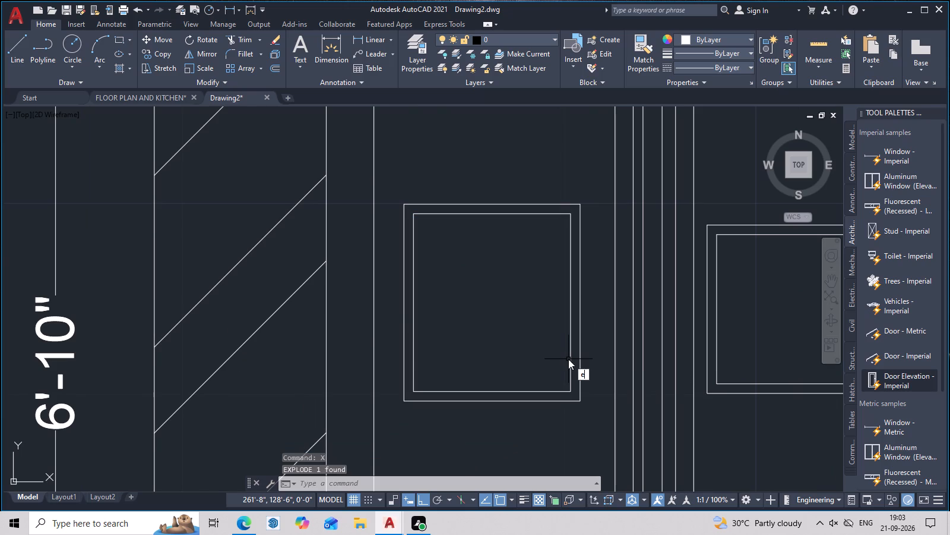
key(space)
click(570, 355)
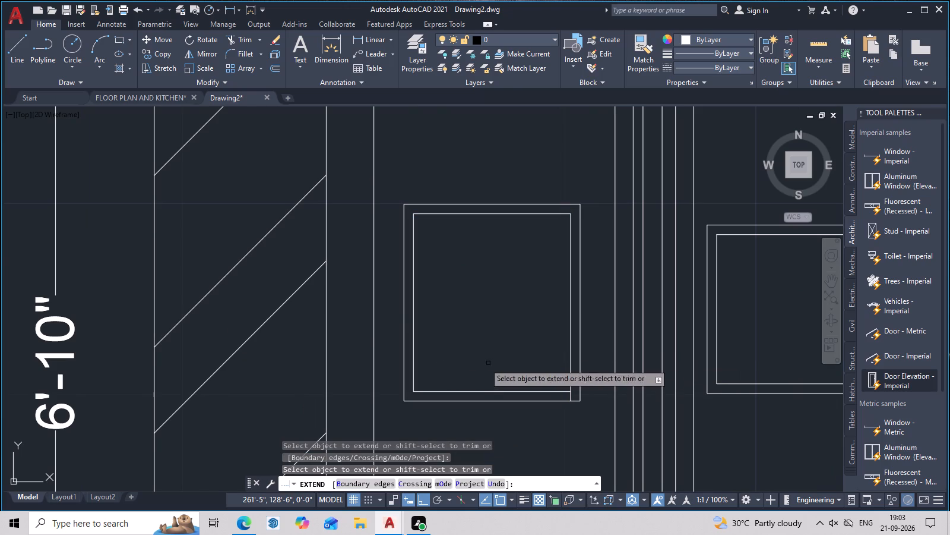
click(412, 369)
scroll(459, 374, down, 1)
middle_drag(476, 379, 424, 386)
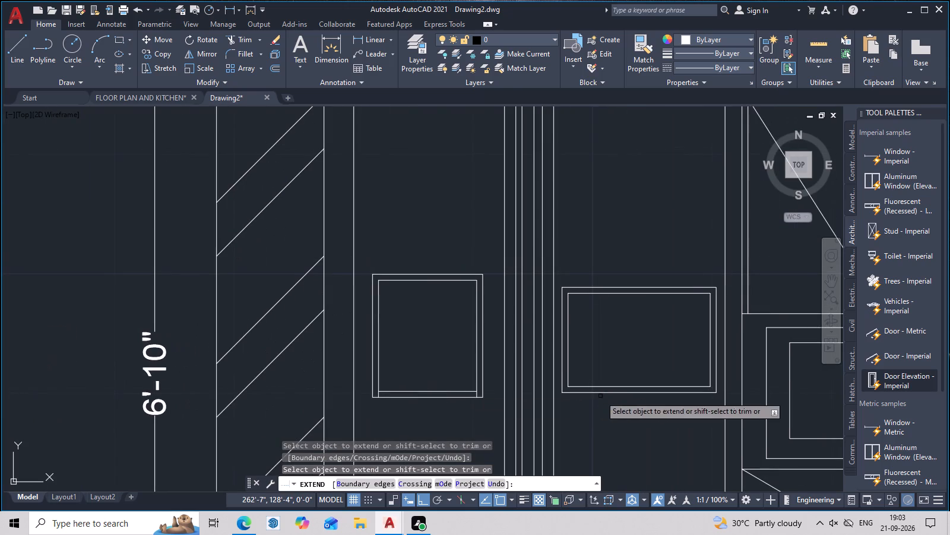
middle_drag(600, 396, 594, 405)
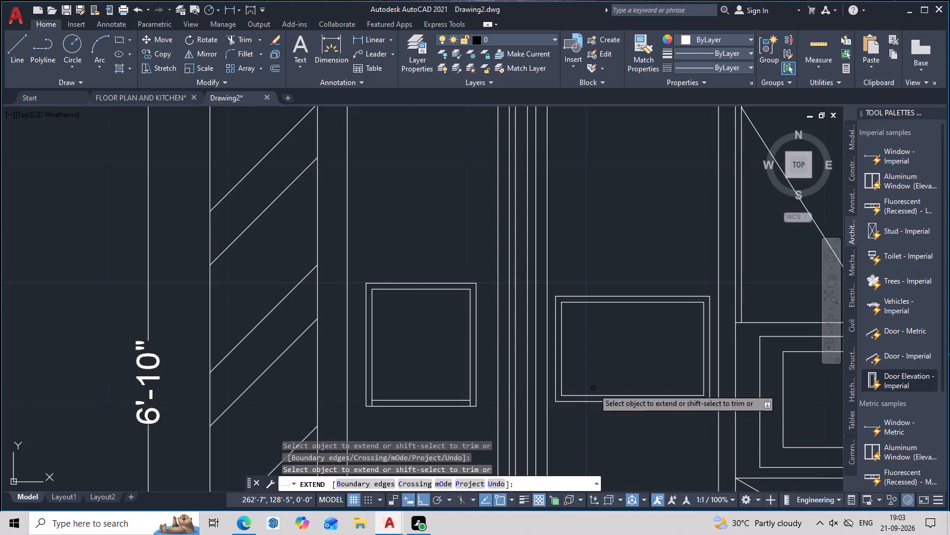
scroll(591, 387, up, 2)
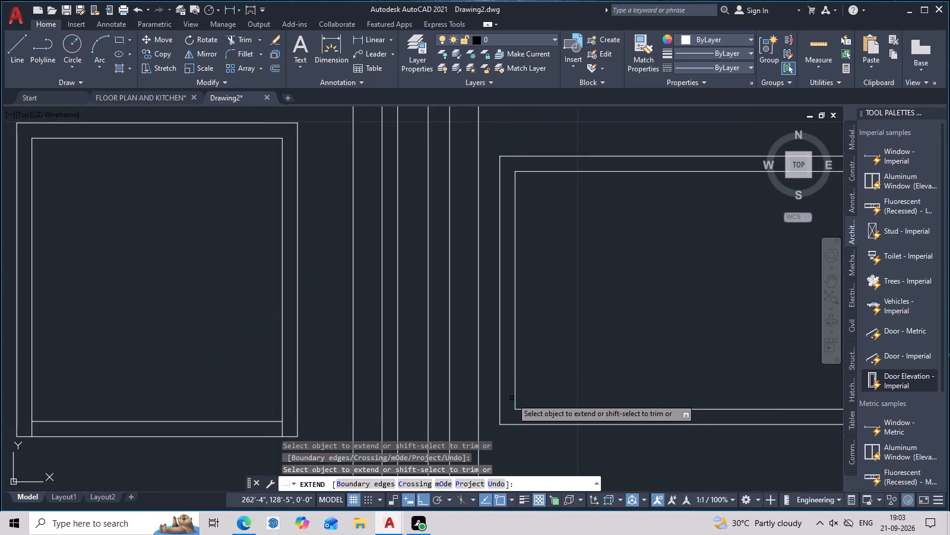
key(space)
Explode the inner rectangle of the wider frame on the other door into separate lines.
click(514, 392)
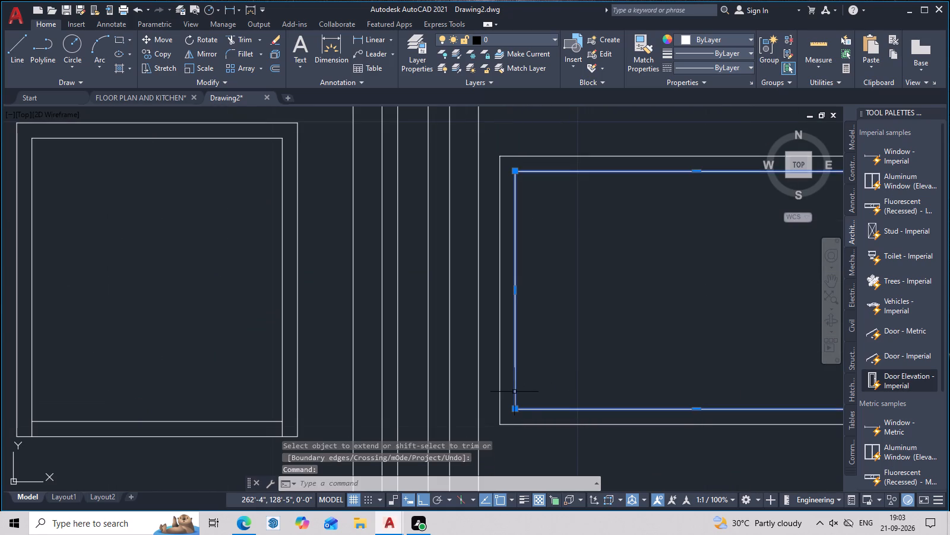
text(x)
key(space)
Extend the wider frame's two inner vertical lines down to the bottom edge of its outer rectangle.
text(ex)
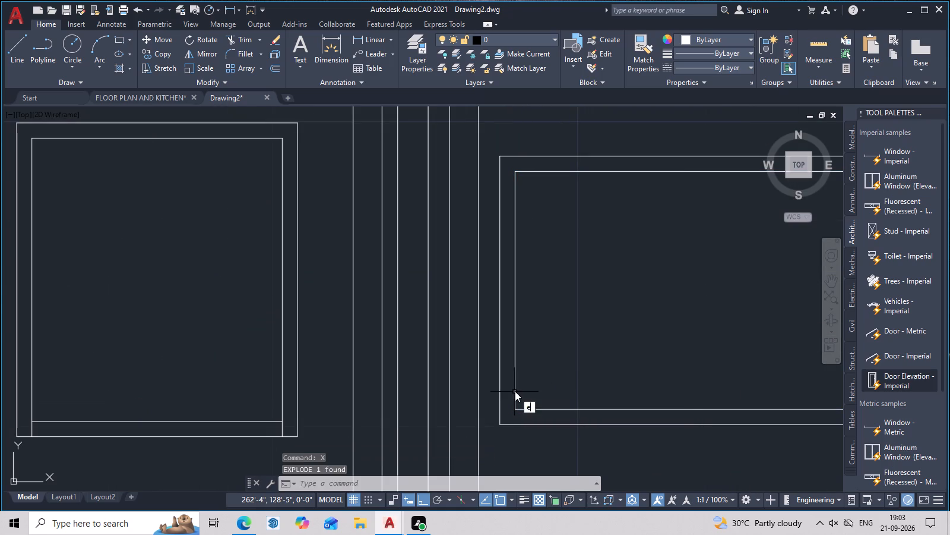
key(space)
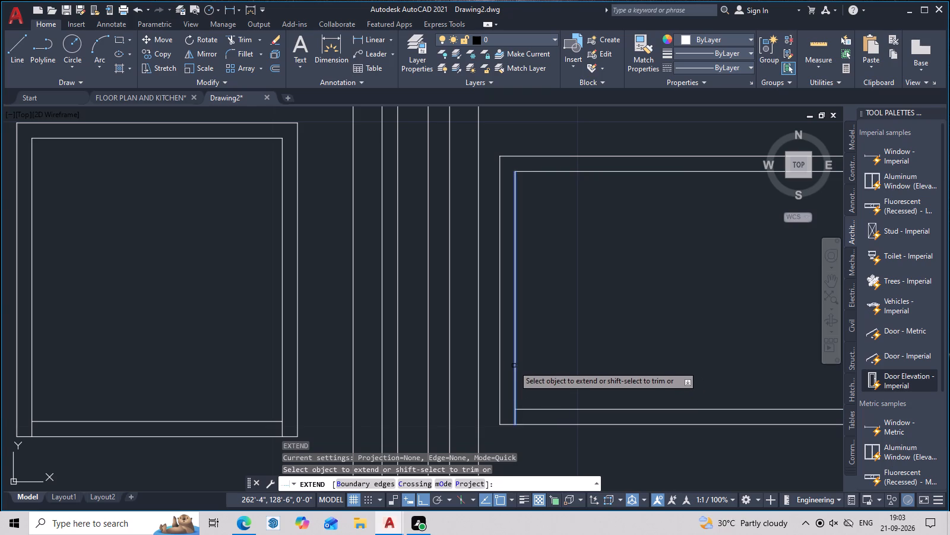
click(514, 366)
scroll(573, 396, down, 3)
middle_drag(588, 401, 546, 414)
scroll(579, 397, up, 3)
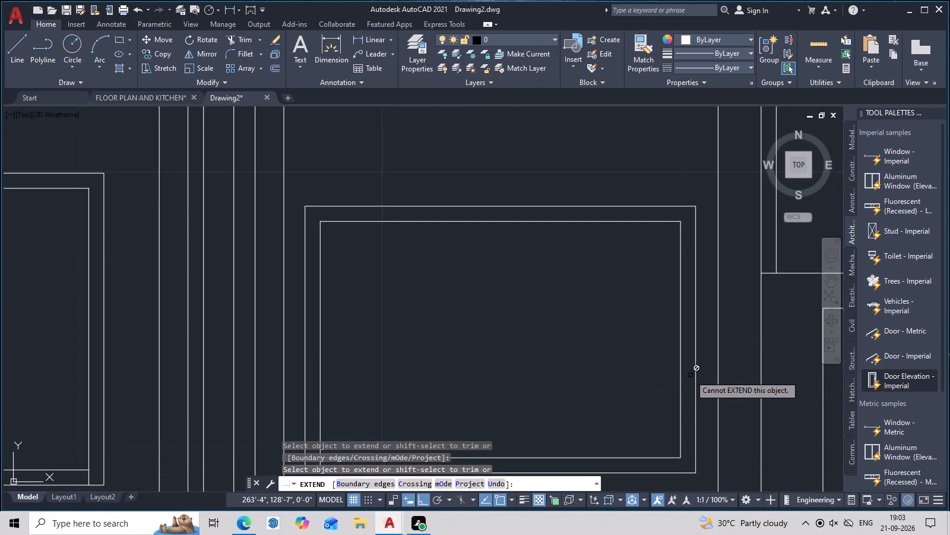
click(682, 379)
middle_drag(688, 398, 723, 336)
key(Escape)
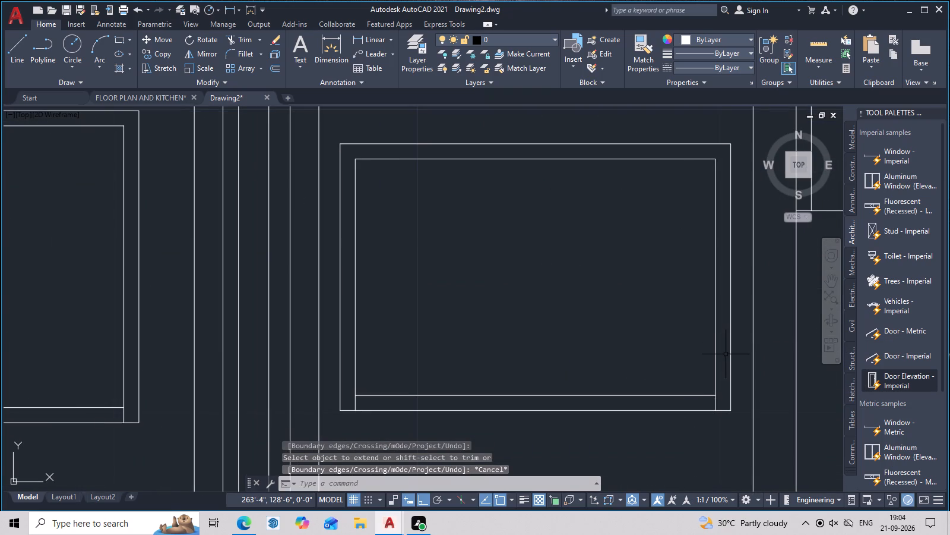
Trim away the inner bottom line of both door panel frames.
text(tr)
key(space)
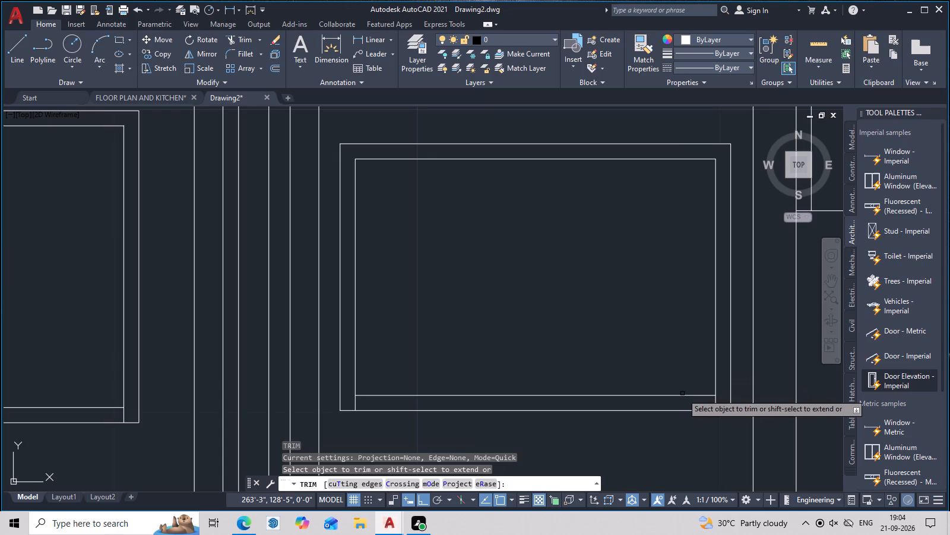
click(682, 394)
scroll(679, 390, down, 2)
middle_drag(682, 386, 787, 413)
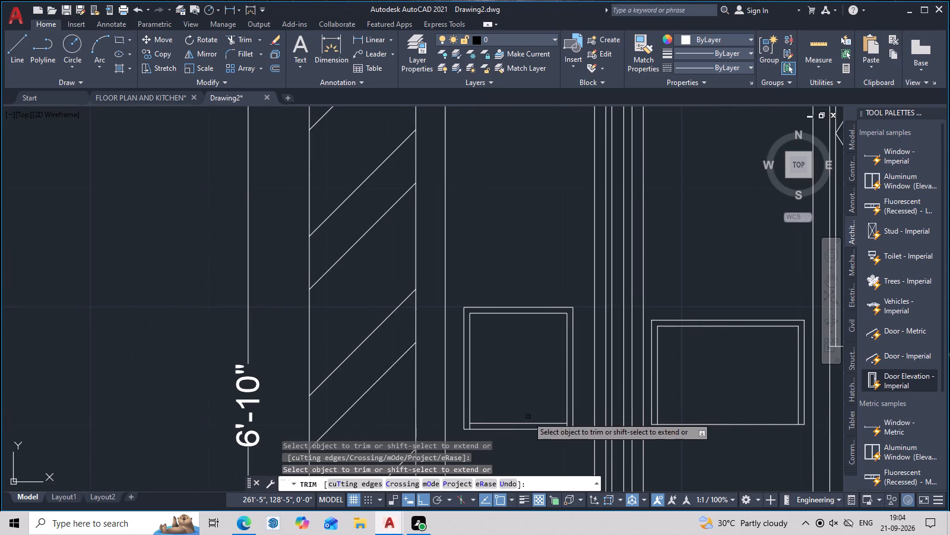
click(529, 422)
scroll(538, 408, down, 2)
middle_click(540, 407)
scroll(547, 391, up, 2)
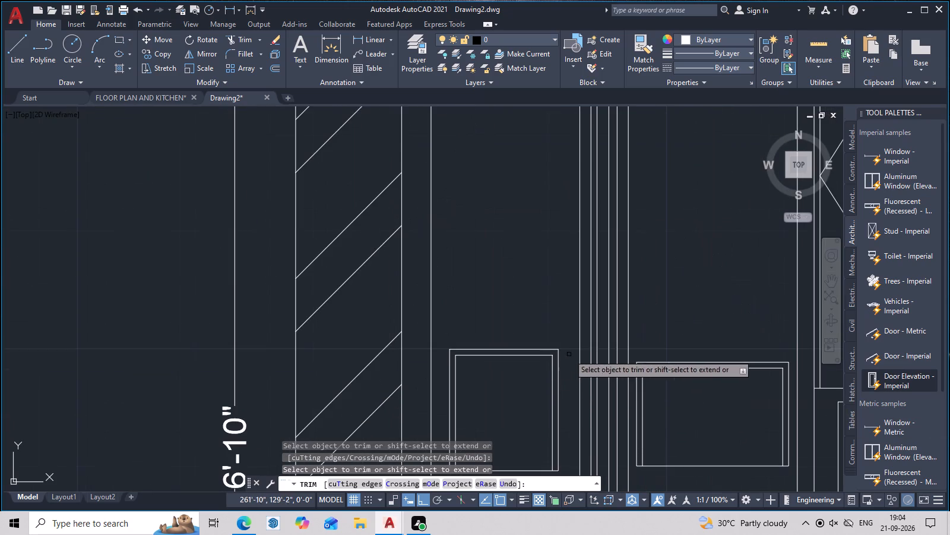
key(Escape)
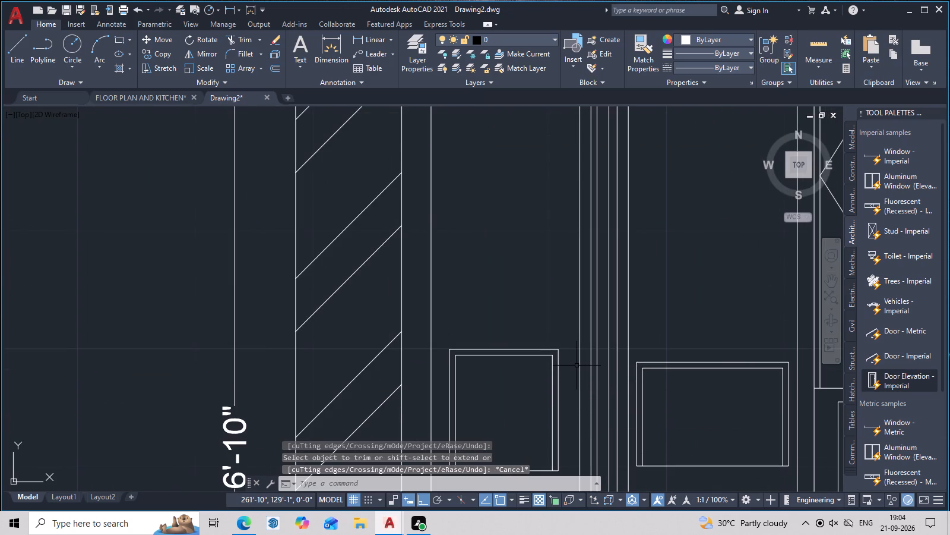
Draw a horizontal line across the inside of the frame beside the hatched wall, somewhat above its mid-height.
text(l)
key(space)
middle_drag(561, 402, 596, 319)
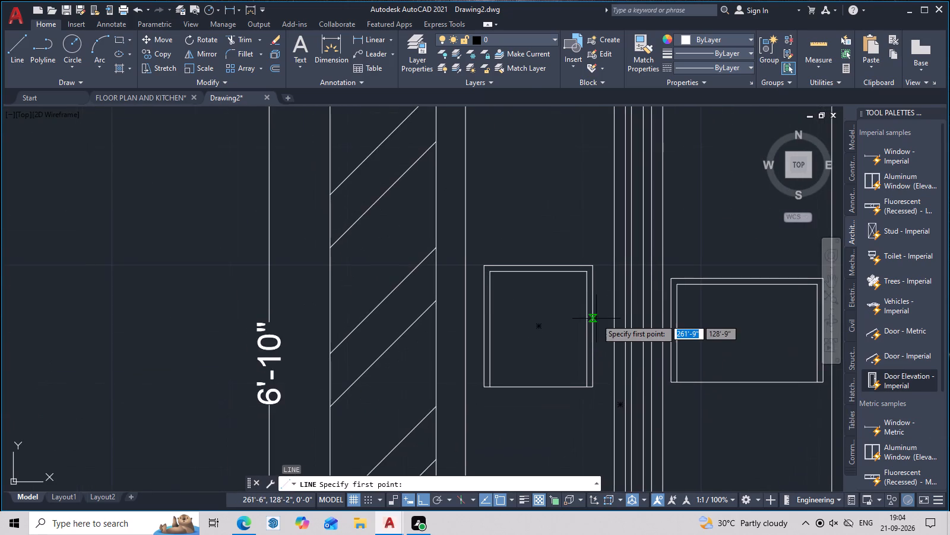
scroll(588, 324, up, 1)
click(585, 314)
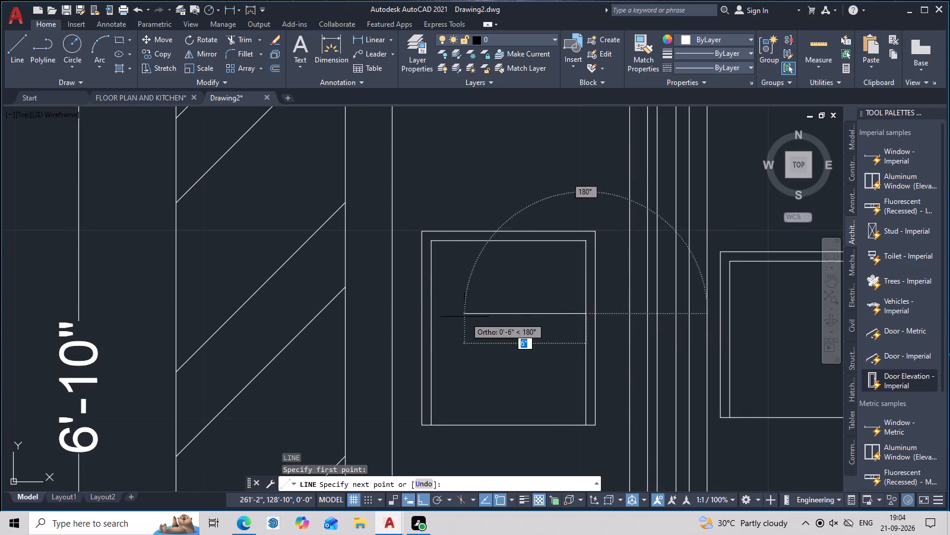
click(432, 317)
key(Escape)
Draw a matching horizontal line across the inside of the wider frame, between its inner vertical lines.
scroll(471, 325, down, 3)
middle_drag(492, 341, 433, 356)
scroll(484, 359, up, 2)
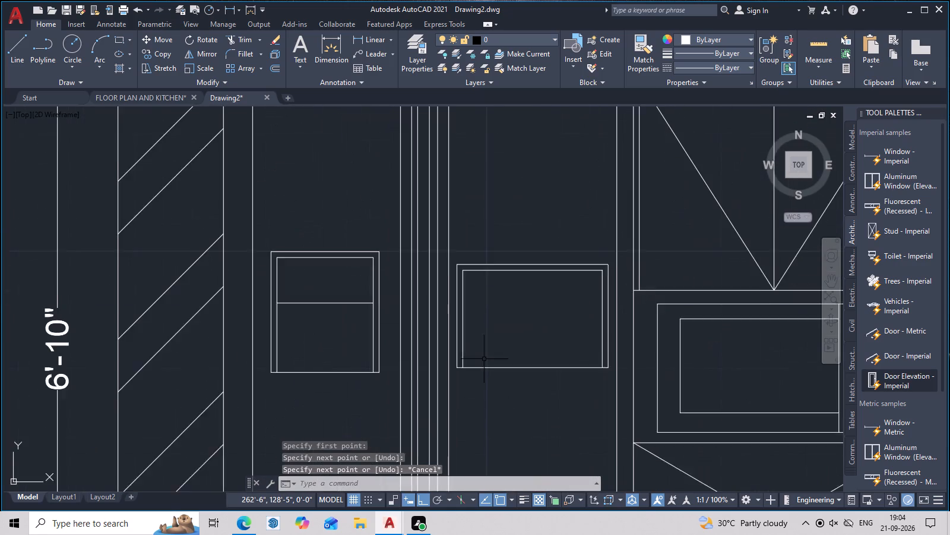
middle_drag(484, 359, 478, 379)
text(l)
key(space)
middle_drag(475, 358, 476, 376)
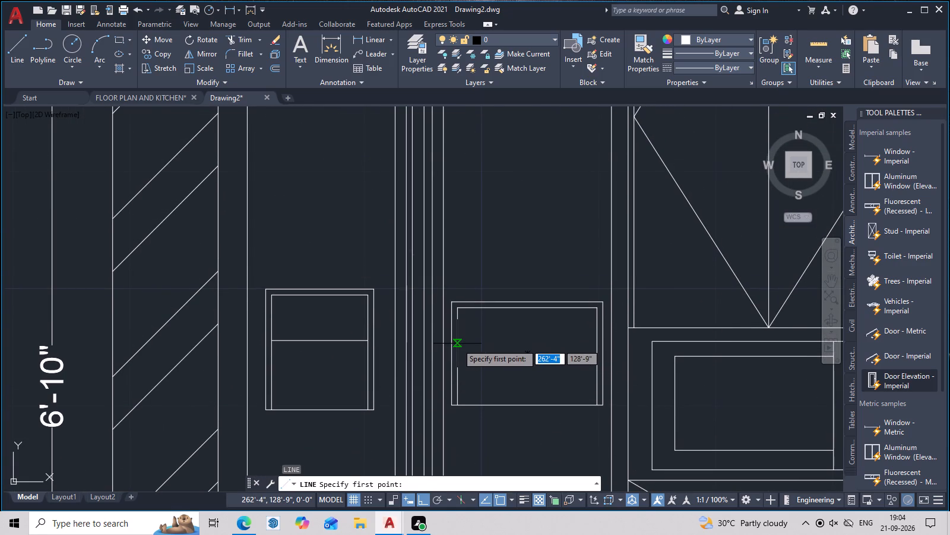
click(457, 344)
click(600, 344)
key(Escape)
Draw a rectangle about 8" by 4" inside the wider frame, centred below its horizontal dividing line.
scroll(576, 361, down, 1)
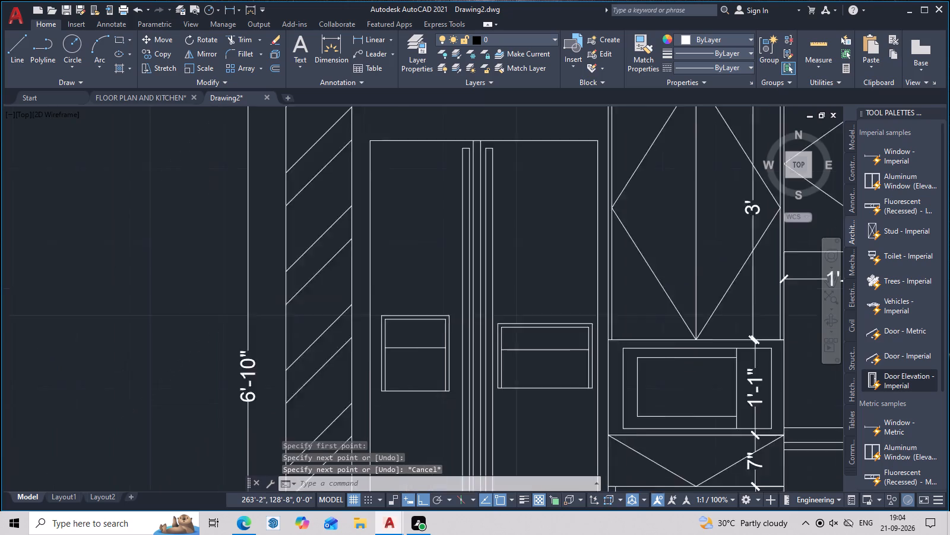
scroll(576, 361, down, 1)
middle_drag(579, 367, 606, 347)
middle_drag(607, 359, 613, 381)
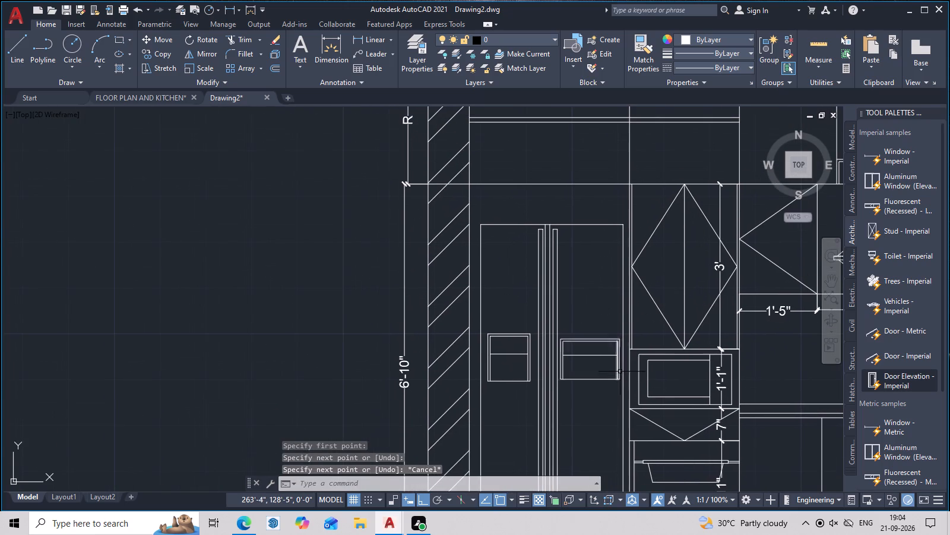
text(rec)
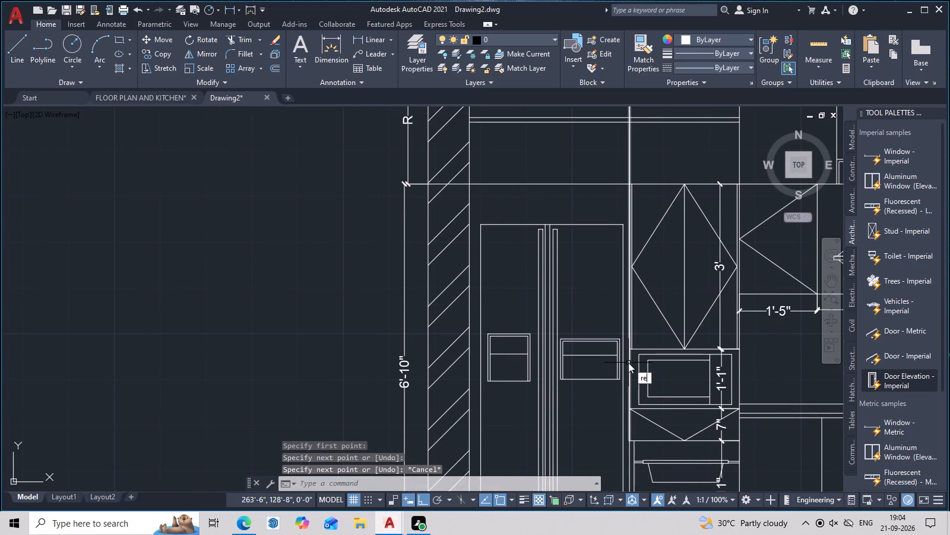
key(space)
scroll(600, 377, up, 4)
middle_drag(599, 367, 587, 333)
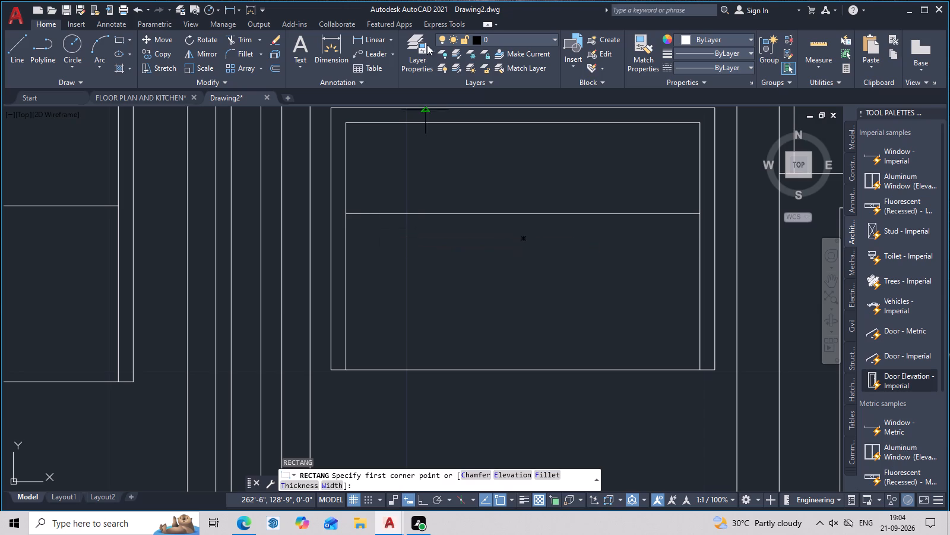
double_click(407, 230)
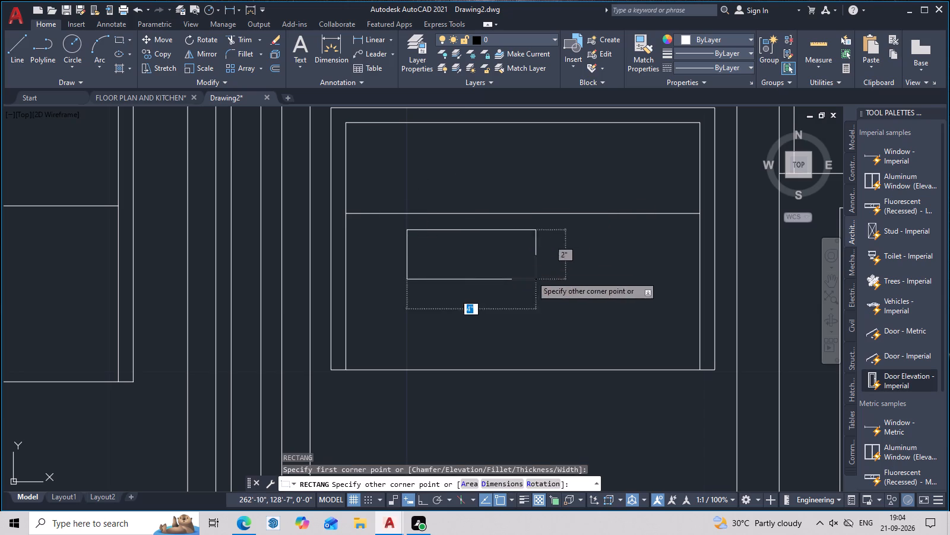
click(639, 354)
Draw a small square below the dividing line in the narrower frame, on the side nearer the hatched wall.
scroll(581, 311, down, 3)
middle_drag(586, 311, 647, 304)
scroll(652, 301, up, 2)
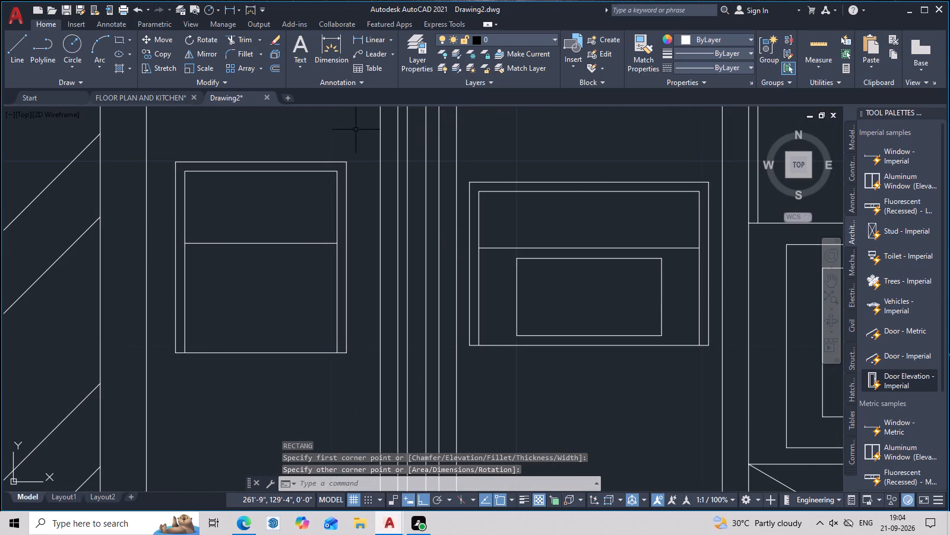
middle_drag(239, 249, 294, 240)
text(rec)
key(space)
scroll(306, 262, up, 2)
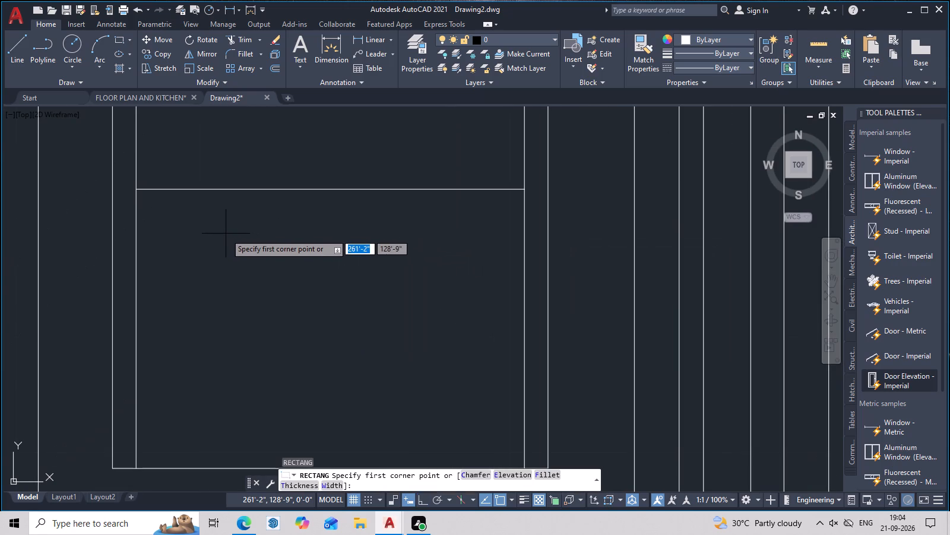
click(215, 224)
click(261, 268)
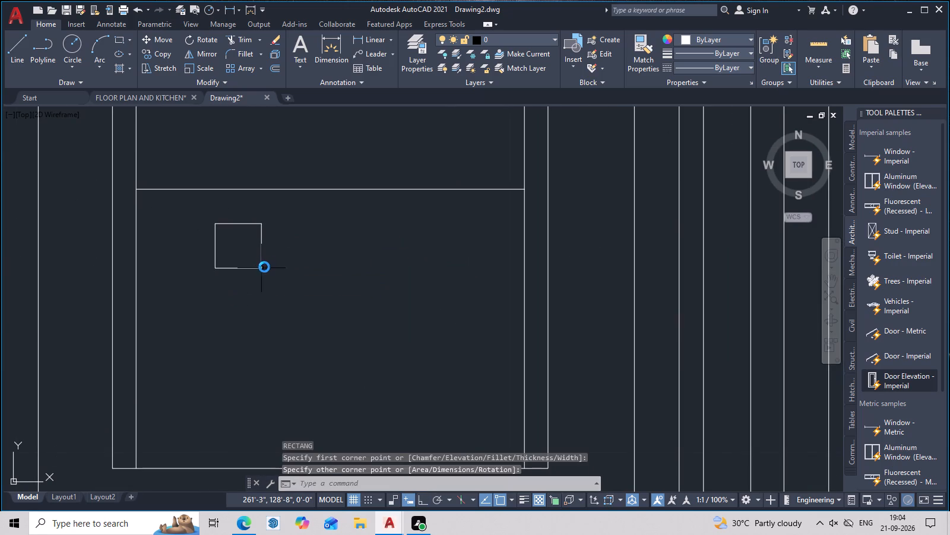
Copy the small square horizontally to the opposite side of the same frame, making a pair below the dividing line.
click(260, 253)
key(c)
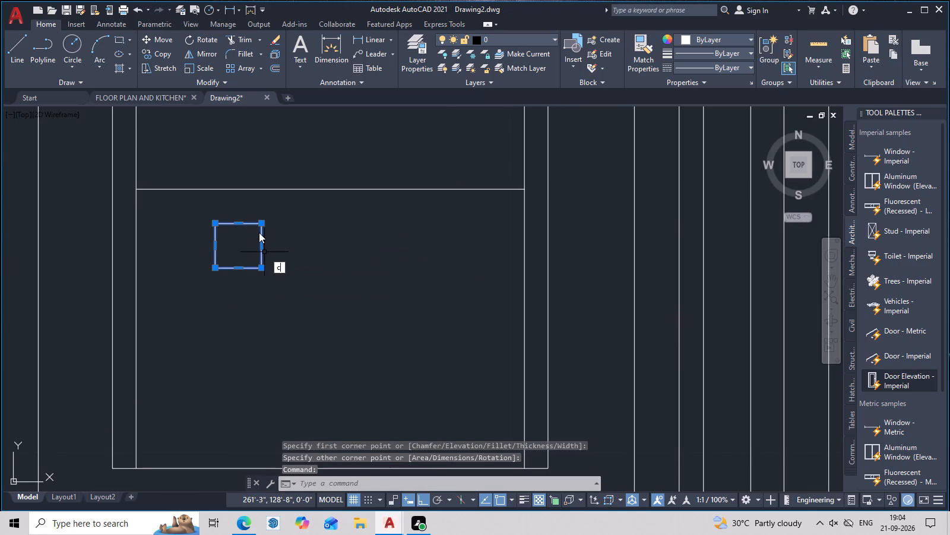
text(o)
key(space)
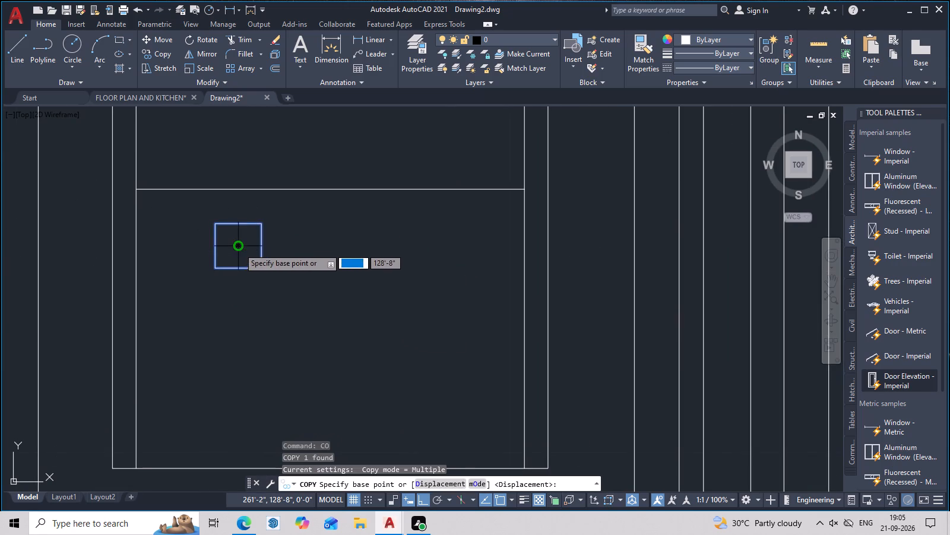
click(239, 248)
click(411, 266)
key(Escape)
Examine the upper elevation and the lower one's shelf, shutter, drawer and sink labels to compare what is still missing.
scroll(438, 325, down, 2)
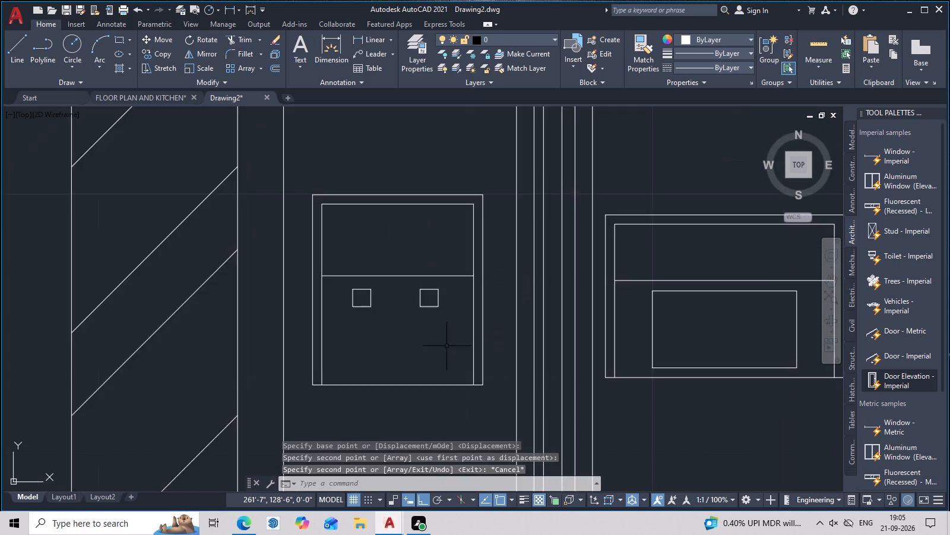
scroll(446, 346, down, 2)
middle_drag(461, 382, 449, 257)
scroll(452, 258, down, 1)
middle_drag(497, 310, 497, 379)
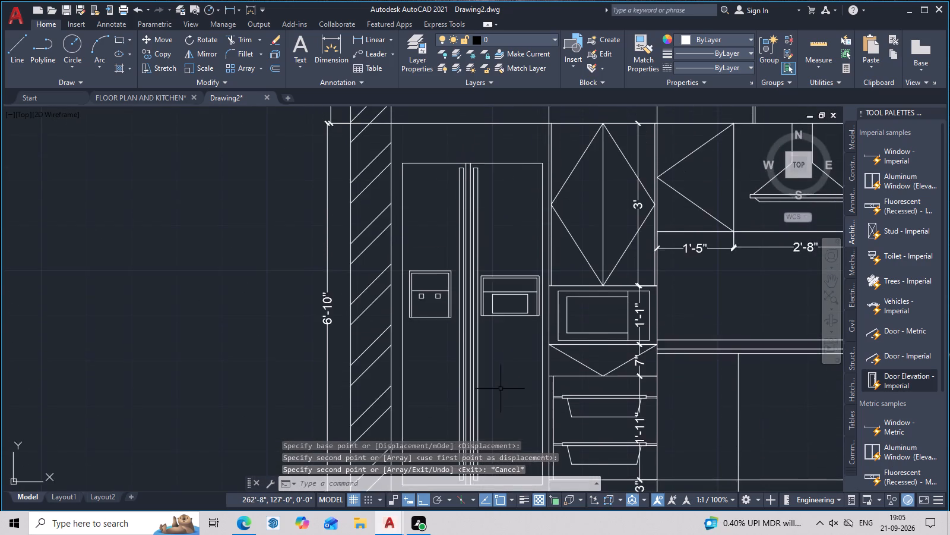
scroll(501, 390, down, 1)
middle_drag(536, 415, 396, 326)
scroll(401, 325, down, 1)
middle_drag(433, 348, 417, 376)
scroll(417, 376, up, 1)
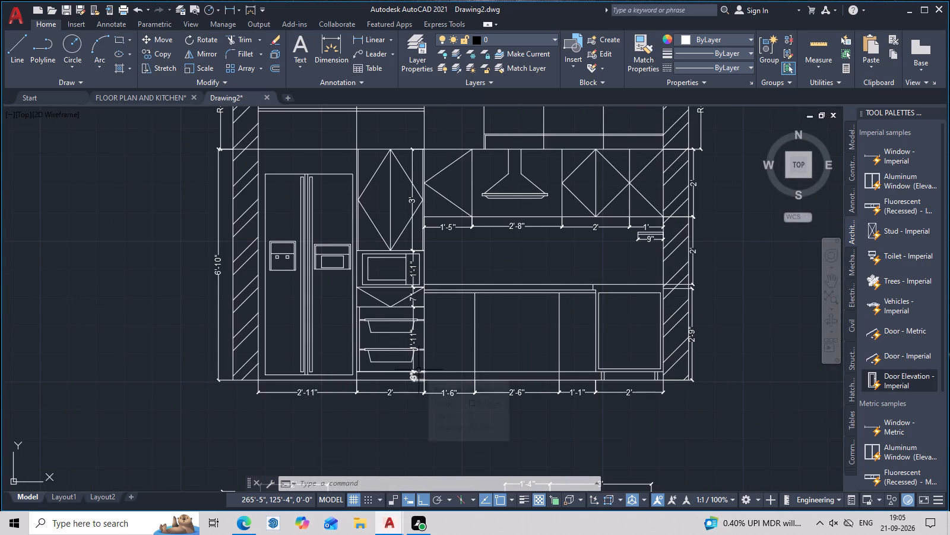
scroll(419, 370, down, 1)
middle_drag(469, 399, 450, 339)
scroll(450, 339, up, 2)
middle_drag(458, 364, 461, 269)
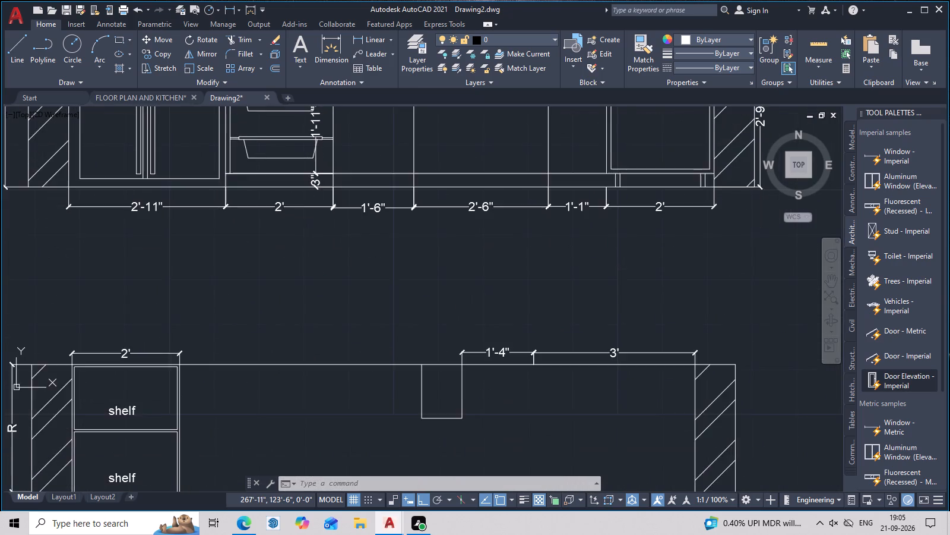
scroll(461, 267, down, 2)
middle_drag(528, 316, 521, 252)
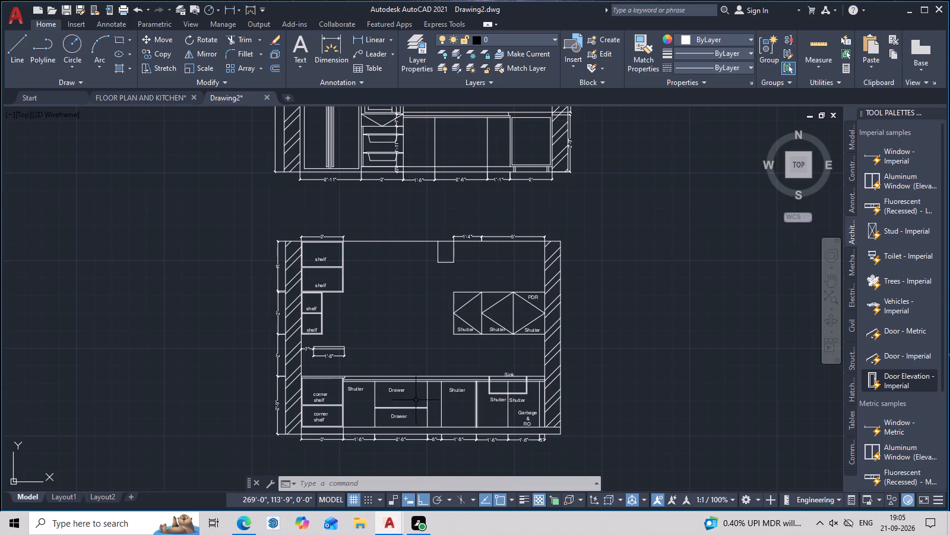
scroll(539, 269, up, 2)
middle_drag(538, 399, 574, 262)
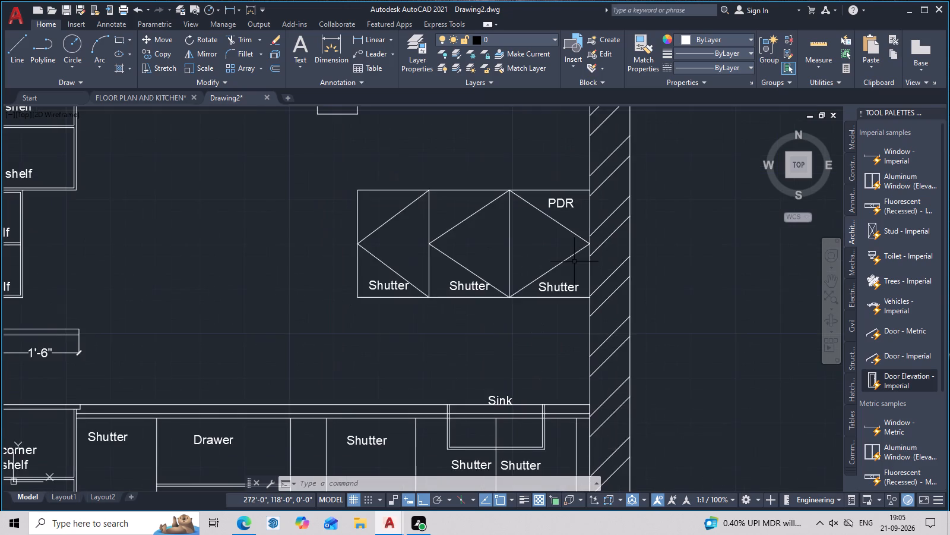
scroll(574, 264, down, 1)
middle_drag(574, 269, 562, 388)
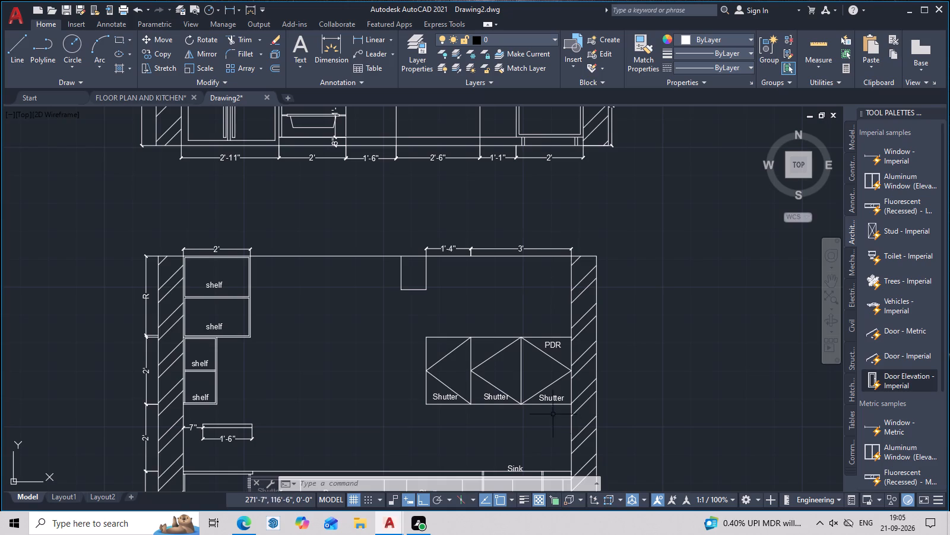
Examine both kitchen elevations, comparing the upper one's unlabelled cabinets with the lower one's labelled shelves, diagonal-marked shutters, drawers and sink.
scroll(478, 311, down, 2)
scroll(479, 291, up, 1)
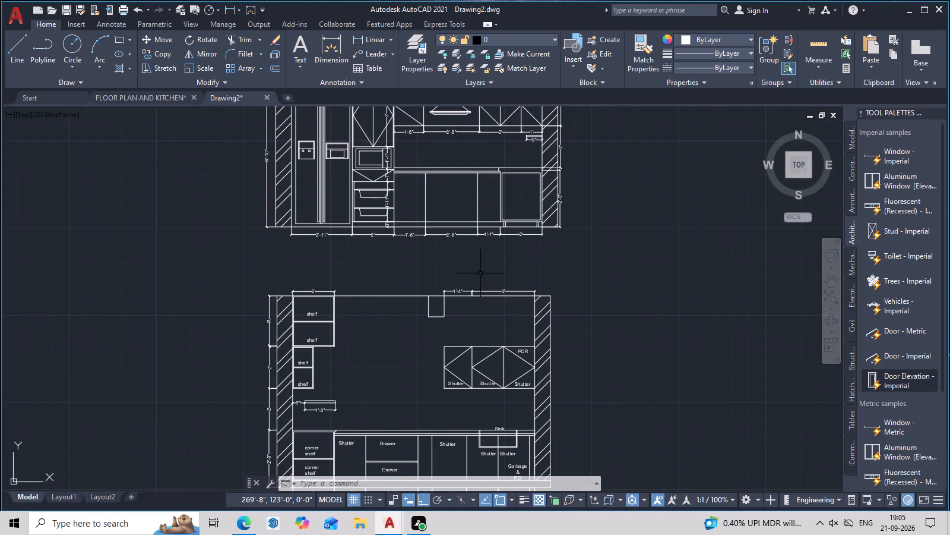
middle_drag(506, 310, 515, 242)
scroll(515, 245, up, 1)
middle_drag(515, 278, 528, 442)
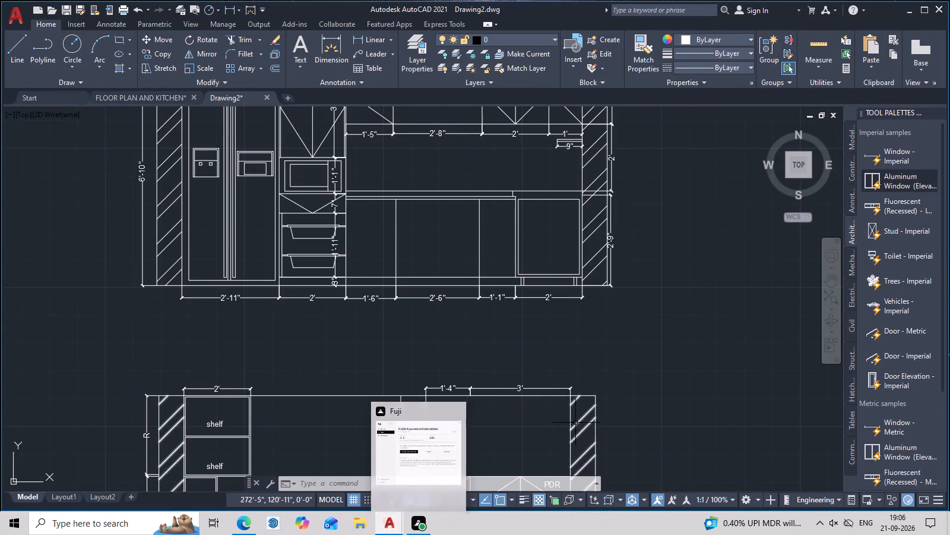
scroll(509, 354, down, 3)
middle_drag(497, 248, 502, 148)
scroll(528, 196, up, 3)
middle_drag(549, 215, 535, 165)
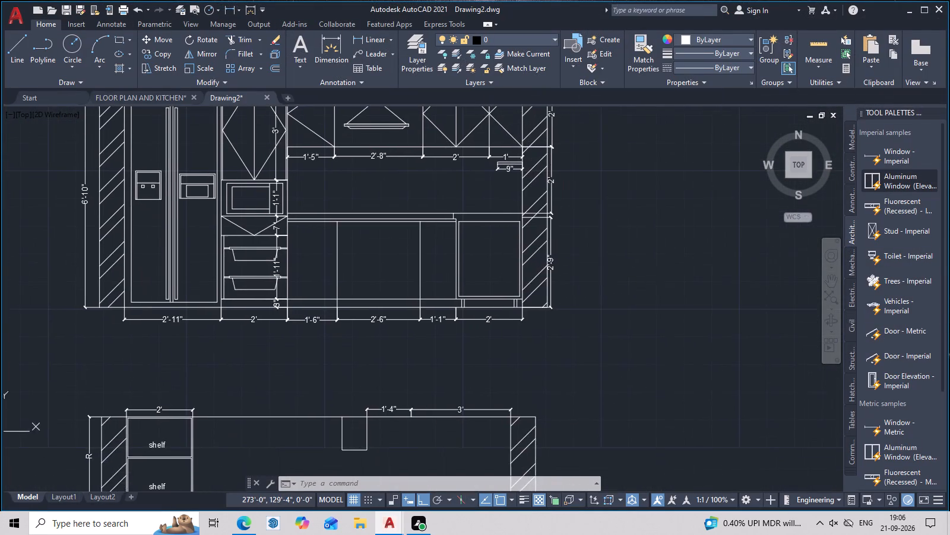
middle_drag(535, 202, 580, 172)
scroll(582, 219, down, 2)
middle_drag(670, 301, 624, 363)
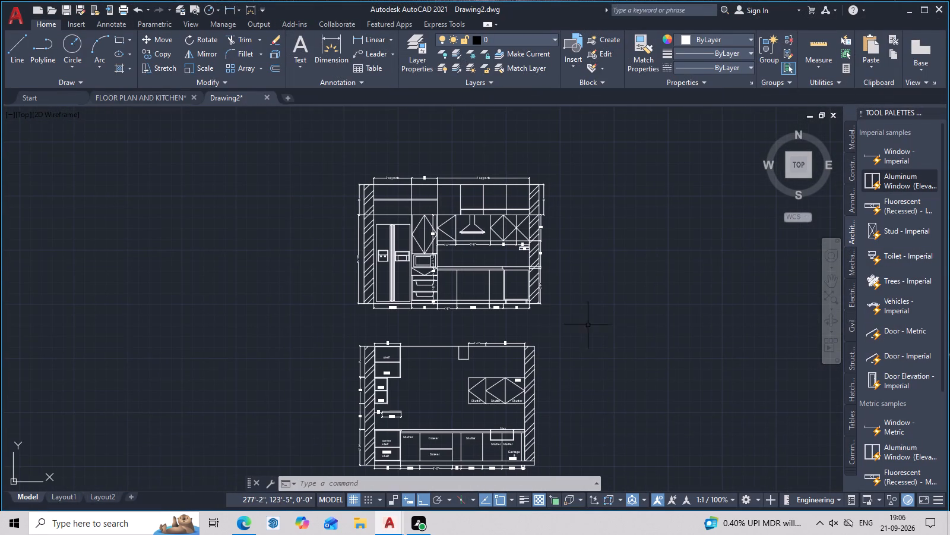
middle_drag(570, 316, 566, 213)
middle_drag(563, 269, 566, 214)
scroll(560, 240, down, 1)
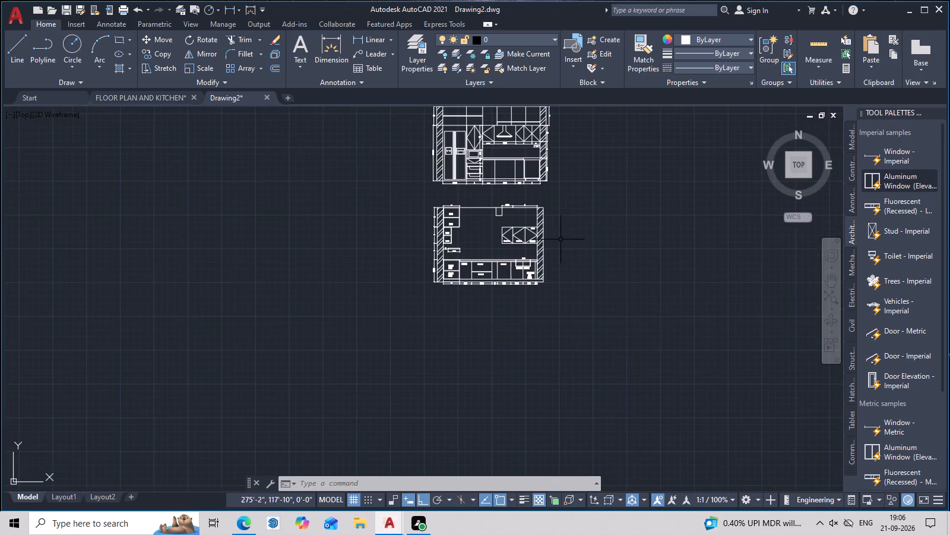
middle_drag(560, 240, 572, 356)
scroll(544, 302, up, 2)
middle_drag(541, 291, 540, 211)
middle_drag(552, 221, 575, 173)
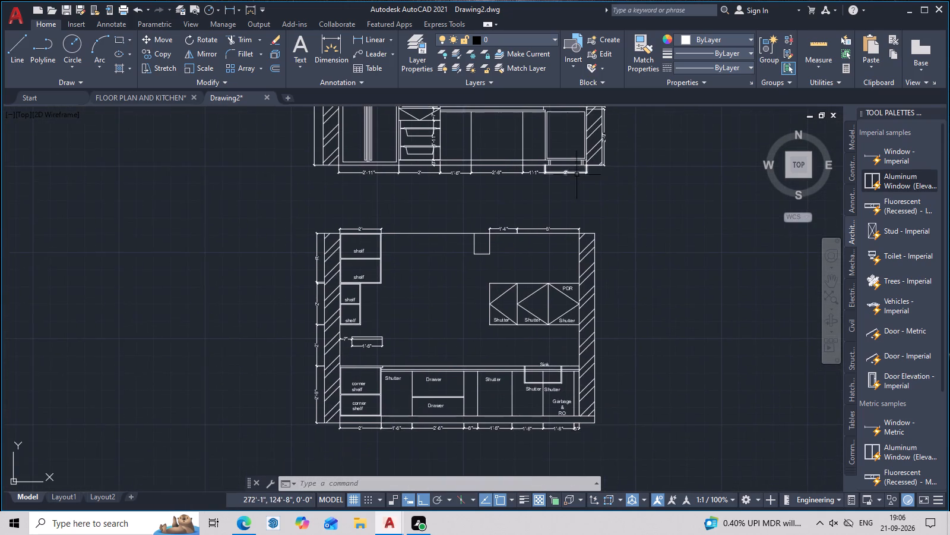
scroll(580, 188, down, 1)
middle_drag(589, 194, 489, 158)
middle_drag(593, 210, 478, 191)
middle_drag(502, 183, 502, 181)
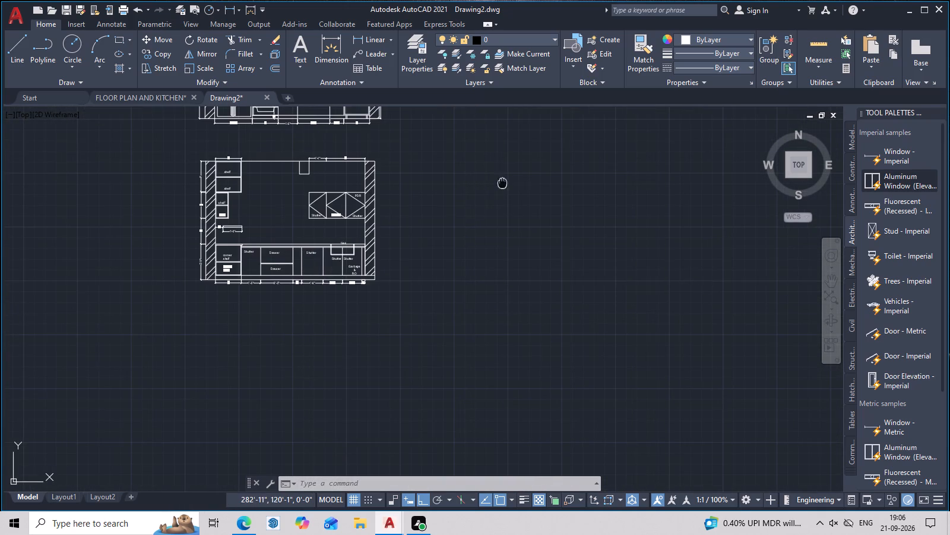
middle_drag(502, 181, 498, 144)
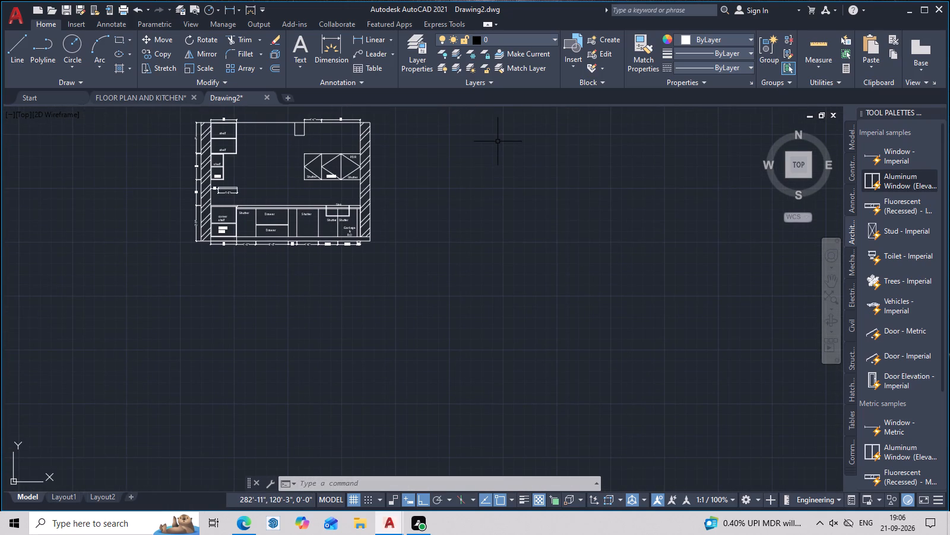
middle_drag(498, 142, 501, 125)
middle_drag(503, 152, 505, 109)
middle_click(505, 109)
middle_drag(327, 168, 326, 168)
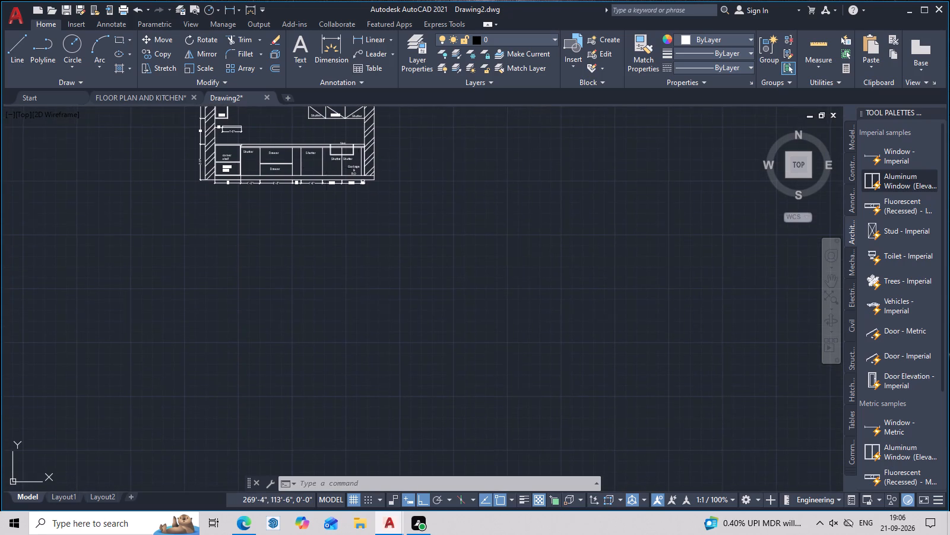
middle_drag(326, 168, 339, 431)
scroll(267, 225, up, 2)
middle_drag(274, 218, 334, 392)
middle_drag(336, 365, 338, 348)
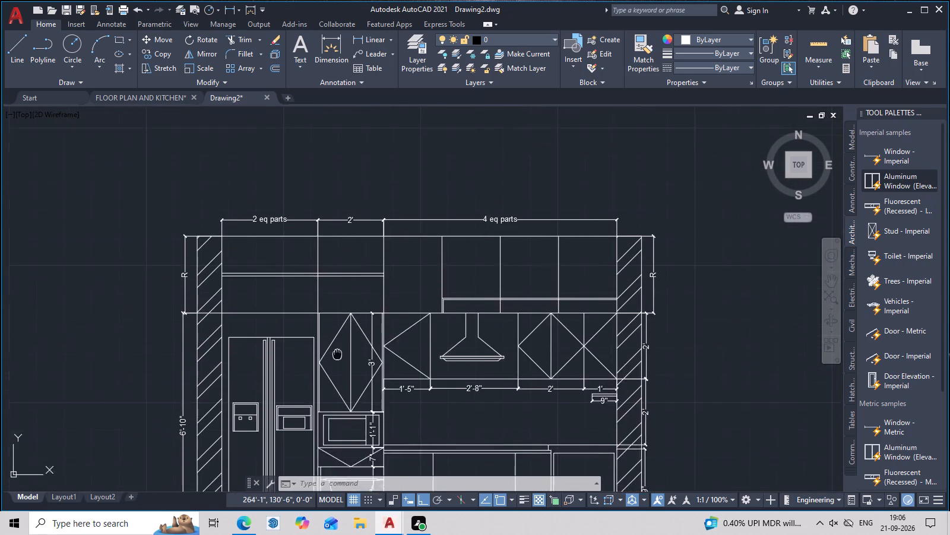
middle_drag(338, 348, 350, 244)
middle_drag(388, 248, 445, 96)
middle_drag(531, 407, 540, 214)
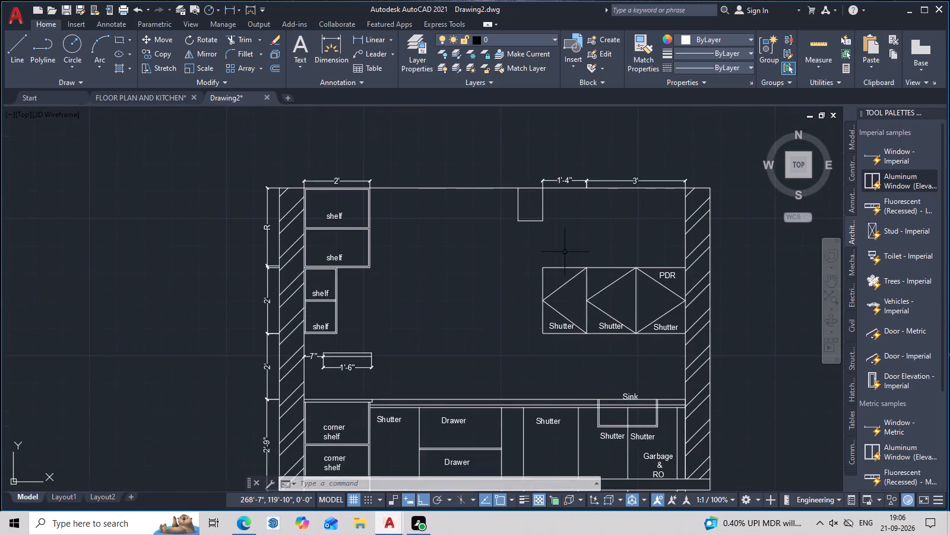
middle_drag(596, 347, 594, 242)
middle_drag(594, 288, 570, 342)
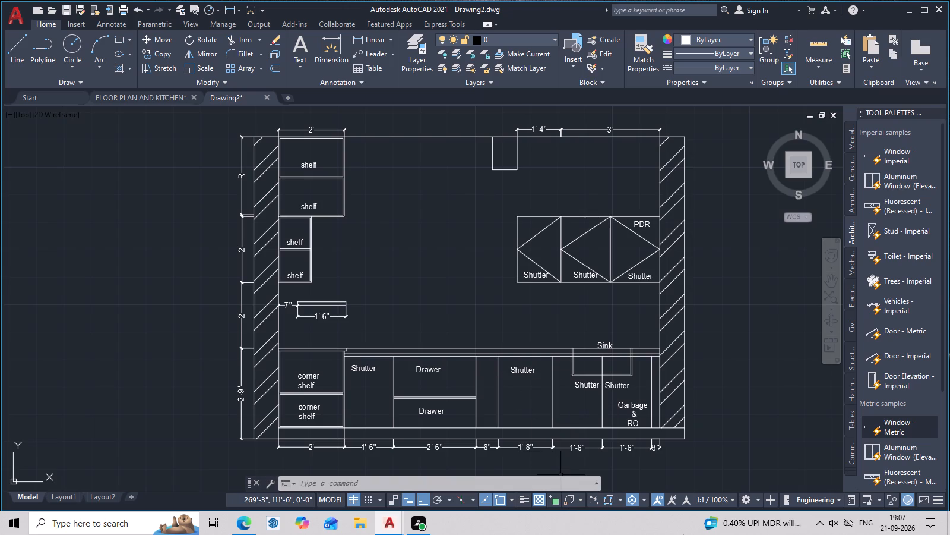
middle_drag(679, 531, 691, 491)
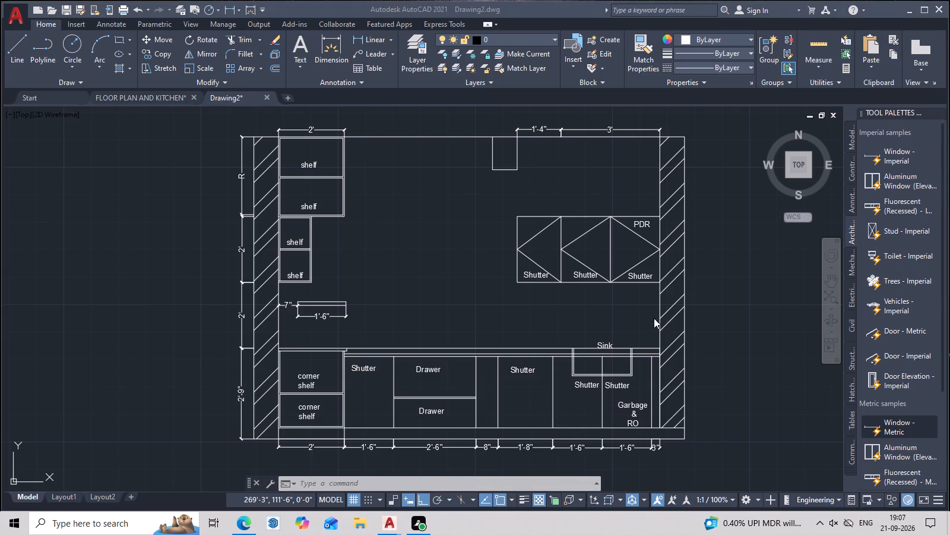
middle_drag(655, 317, 708, 533)
middle_drag(660, 169, 679, 414)
middle_drag(660, 200, 660, 209)
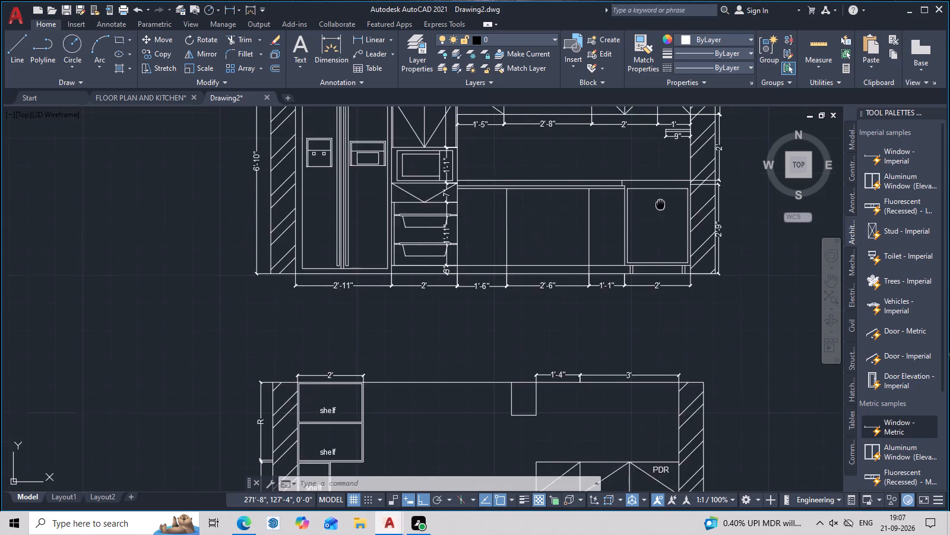
middle_drag(660, 209, 664, 396)
scroll(513, 308, up, 2)
middle_drag(511, 306, 677, 425)
middle_drag(419, 191, 539, 342)
middle_drag(470, 241, 497, 304)
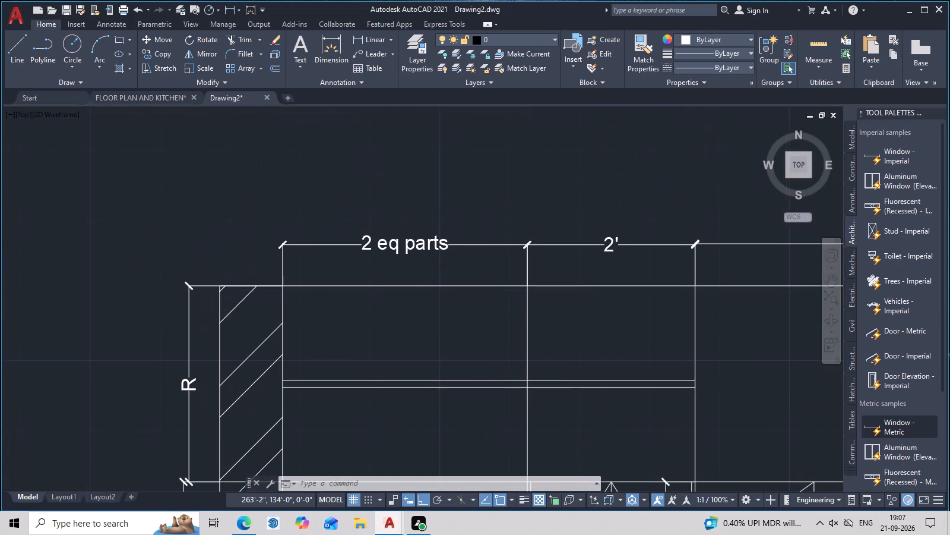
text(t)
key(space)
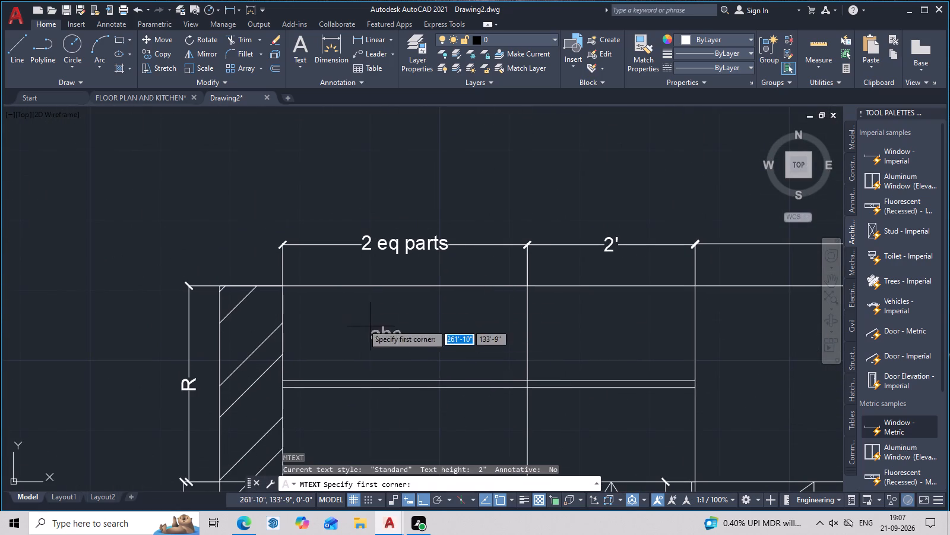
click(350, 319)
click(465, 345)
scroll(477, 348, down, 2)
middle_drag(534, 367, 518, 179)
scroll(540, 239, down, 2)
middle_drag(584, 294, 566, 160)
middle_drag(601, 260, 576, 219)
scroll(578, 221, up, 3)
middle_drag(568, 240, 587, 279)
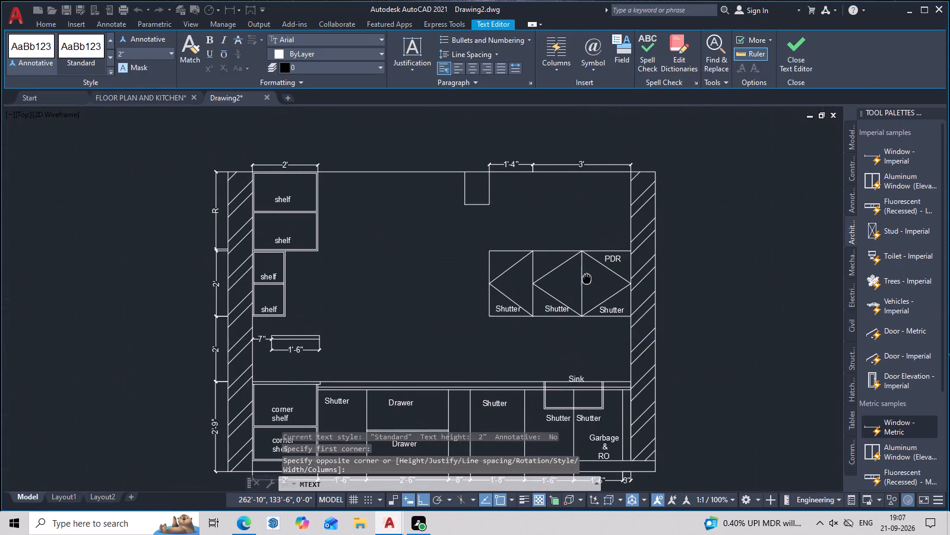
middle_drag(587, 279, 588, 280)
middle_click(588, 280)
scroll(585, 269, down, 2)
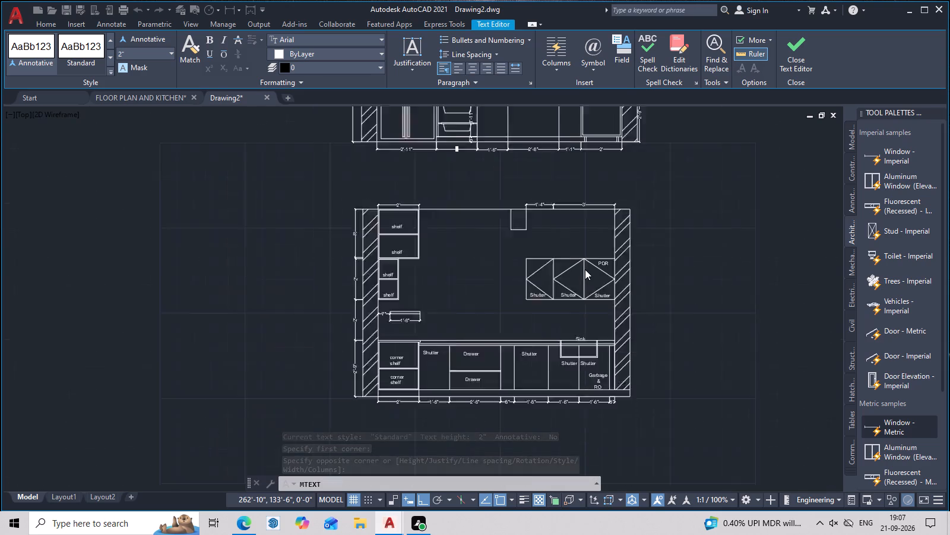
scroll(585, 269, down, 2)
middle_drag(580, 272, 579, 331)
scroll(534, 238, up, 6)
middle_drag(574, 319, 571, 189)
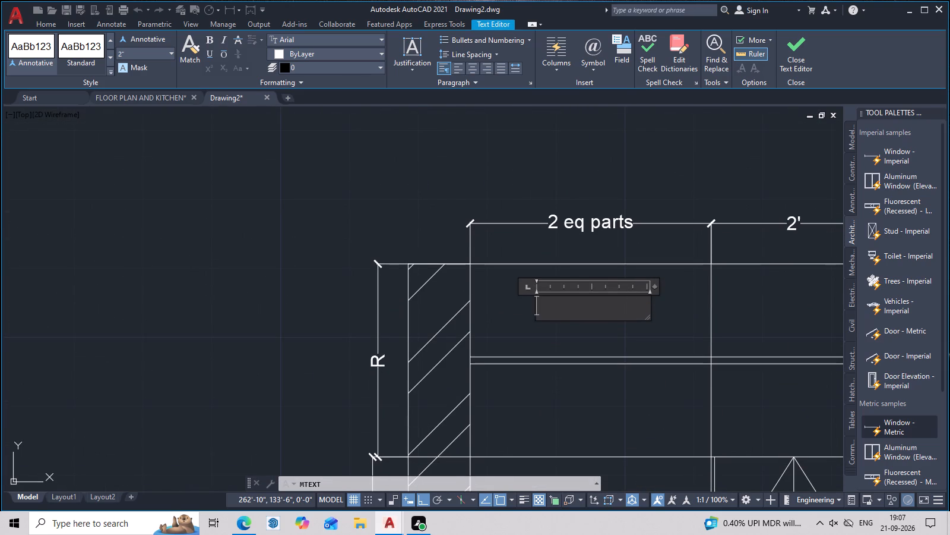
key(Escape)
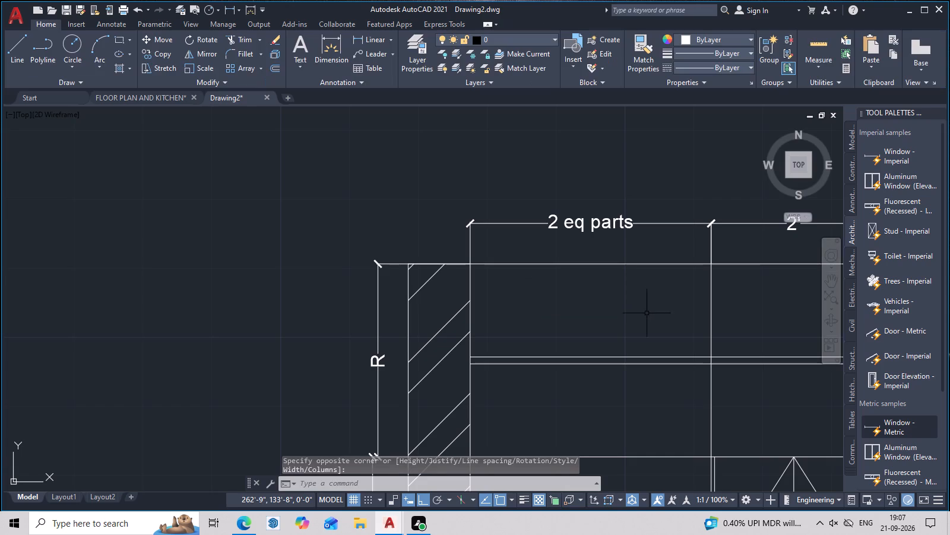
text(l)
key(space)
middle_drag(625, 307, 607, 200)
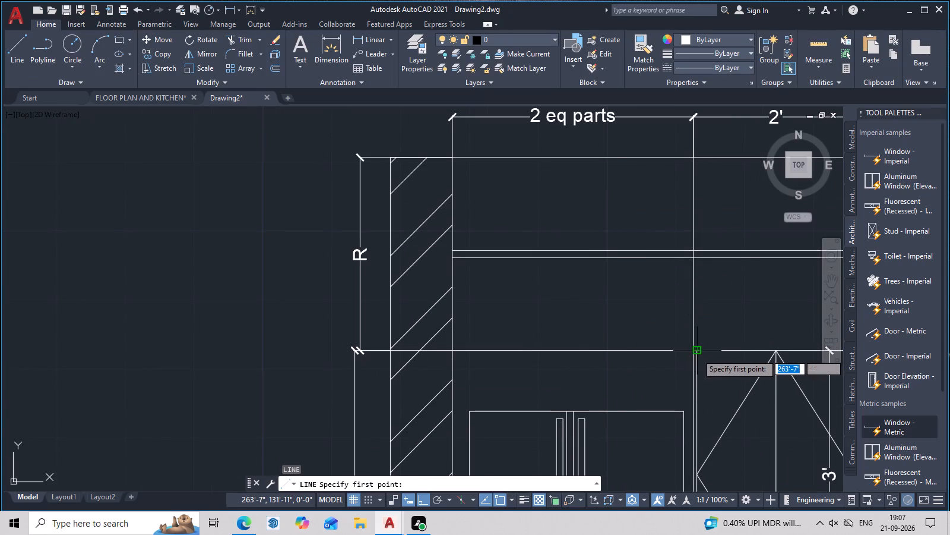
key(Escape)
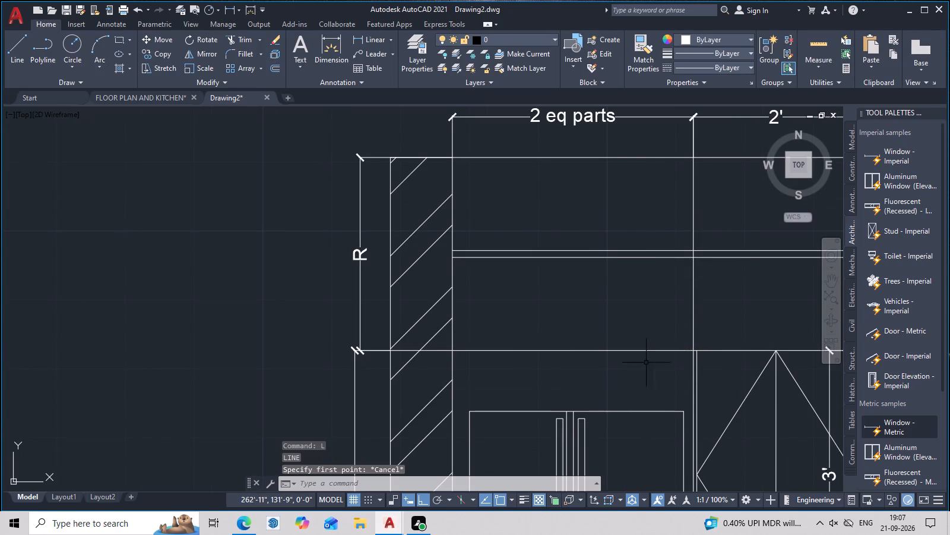
Draw a vertical line through the middle of the "2 eq parts" loft bay, from its bottom line to its top edge.
key(l)
key(space)
text(m)
key(2)
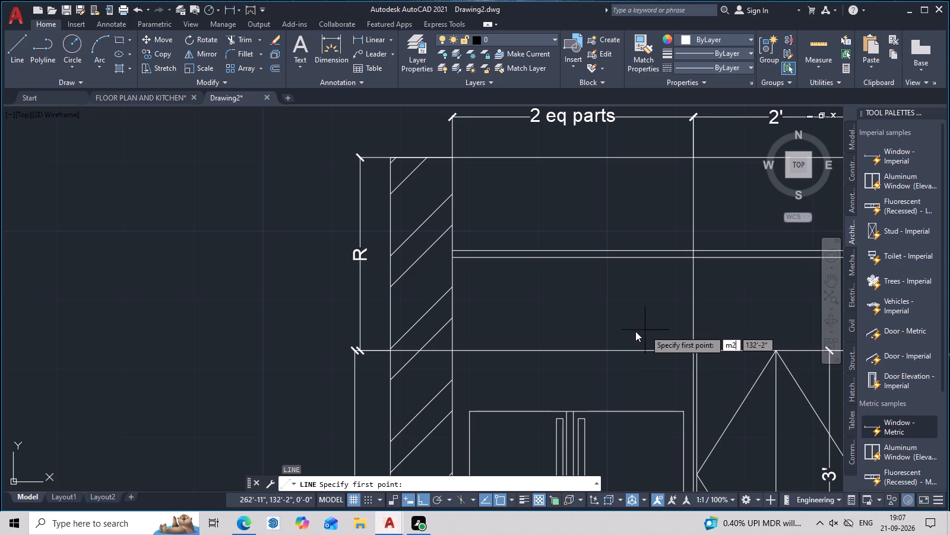
text(p)
key(space)
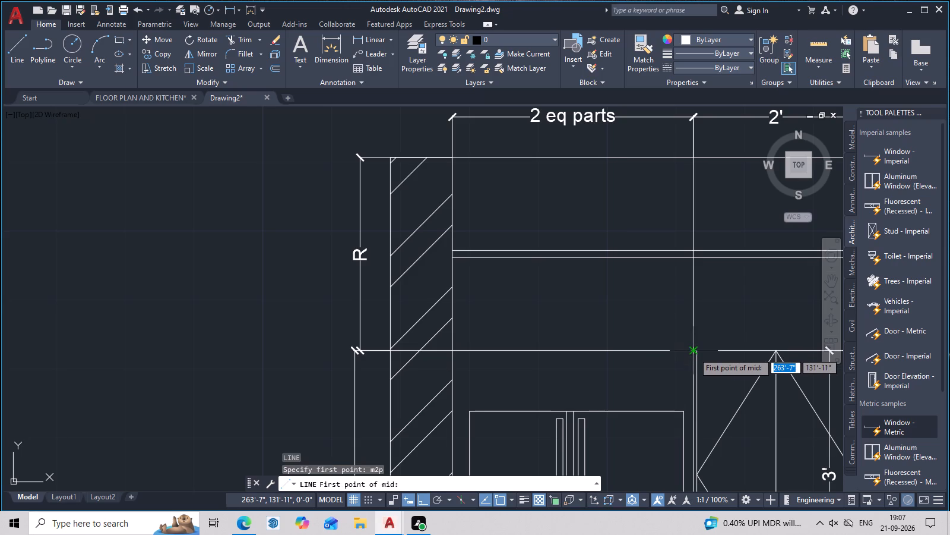
click(693, 353)
click(454, 354)
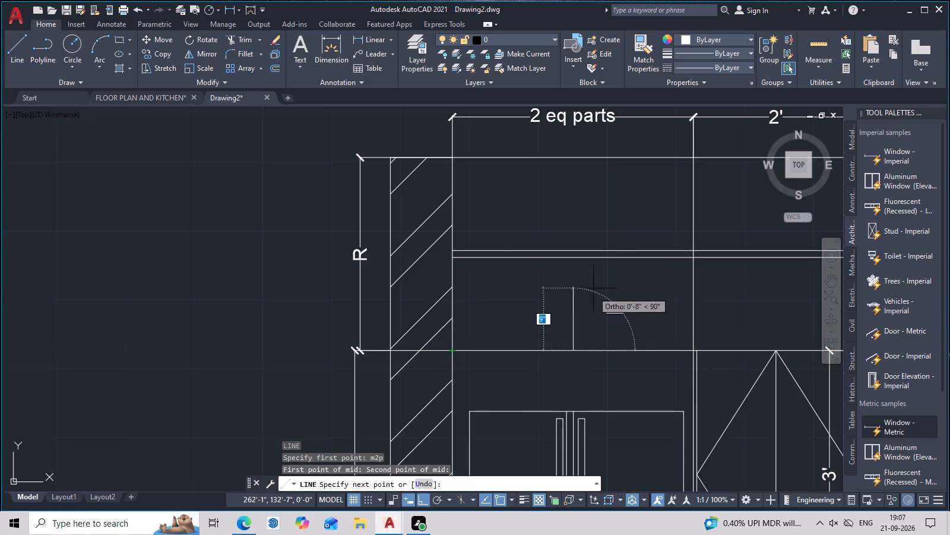
click(574, 158)
key(Escape)
Draw two diagonals from the new divider's bottom and top ends, meeting at mid-height on the bay edge away from the hatched wall.
scroll(622, 298, down, 1)
middle_drag(627, 303, 655, 341)
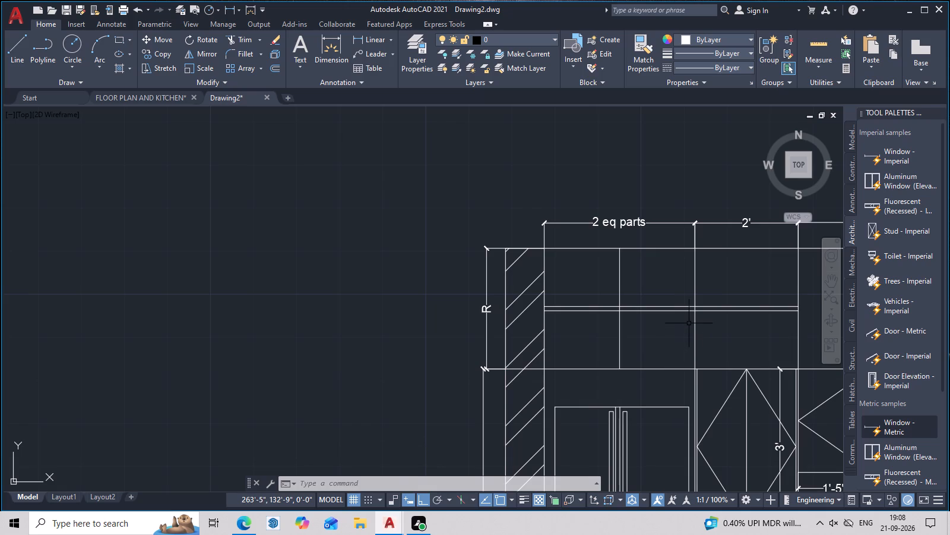
text(l)
key(space)
middle_drag(689, 323, 680, 329)
scroll(670, 338, up, 2)
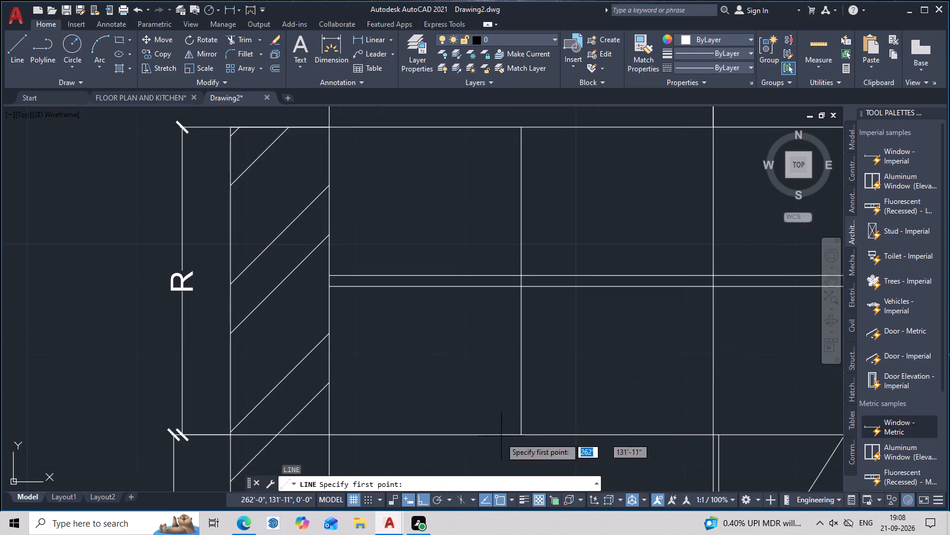
click(517, 432)
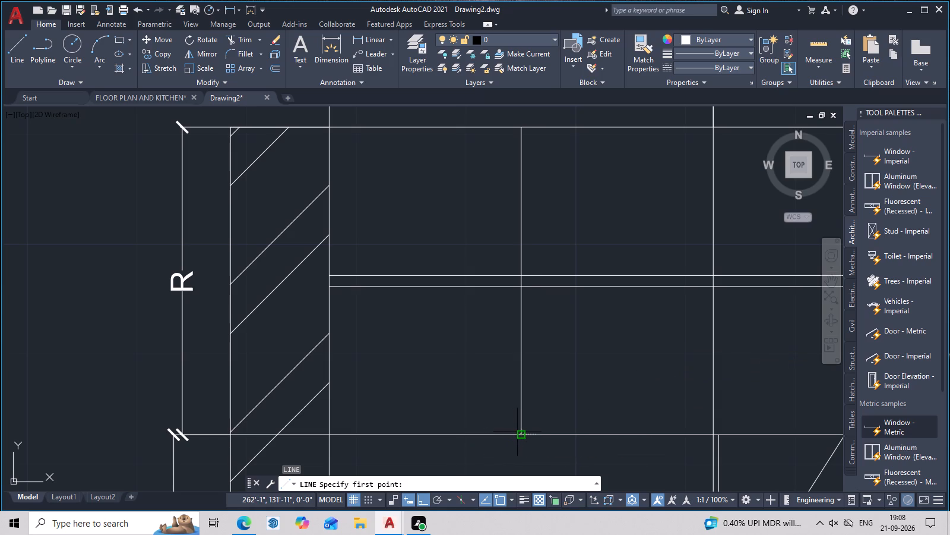
scroll(711, 282, up, 2)
click(716, 279)
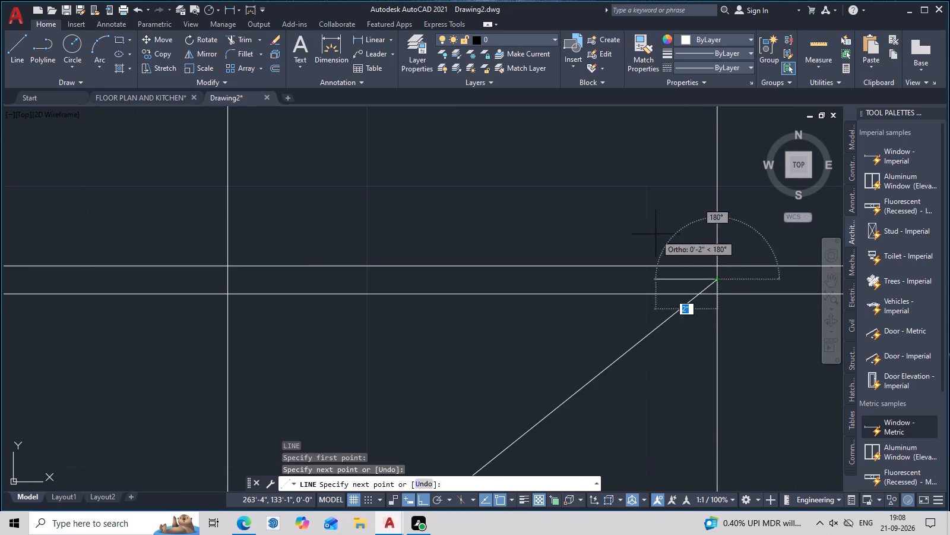
scroll(655, 234, down, 3)
middle_drag(655, 238, 690, 325)
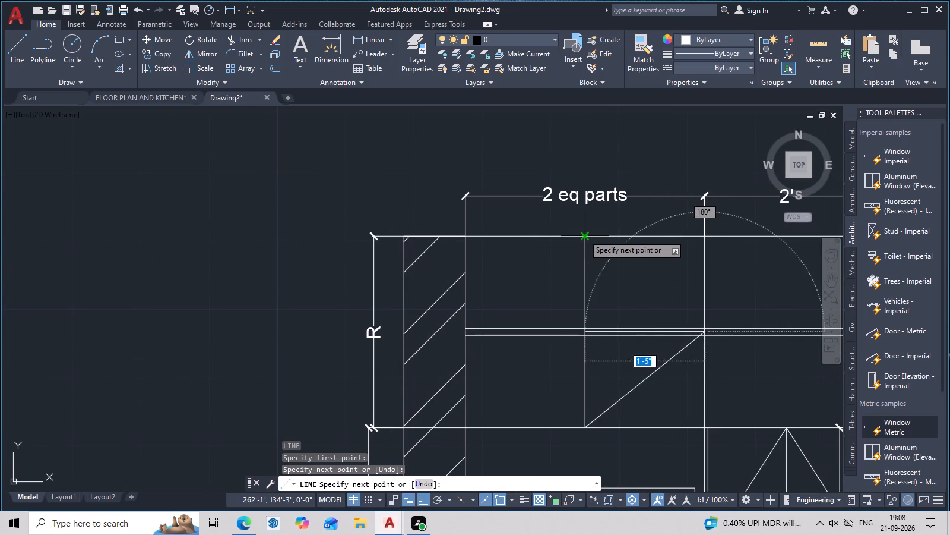
click(584, 235)
key(Escape)
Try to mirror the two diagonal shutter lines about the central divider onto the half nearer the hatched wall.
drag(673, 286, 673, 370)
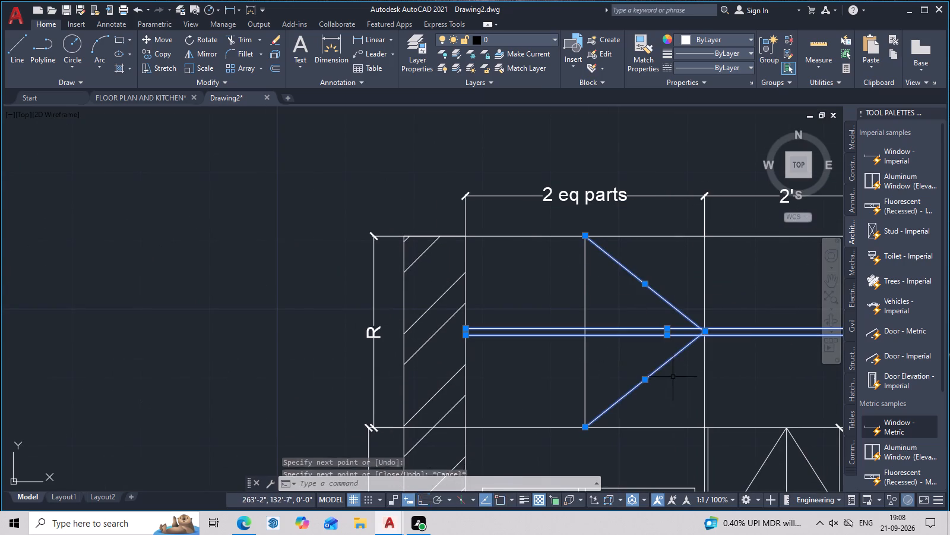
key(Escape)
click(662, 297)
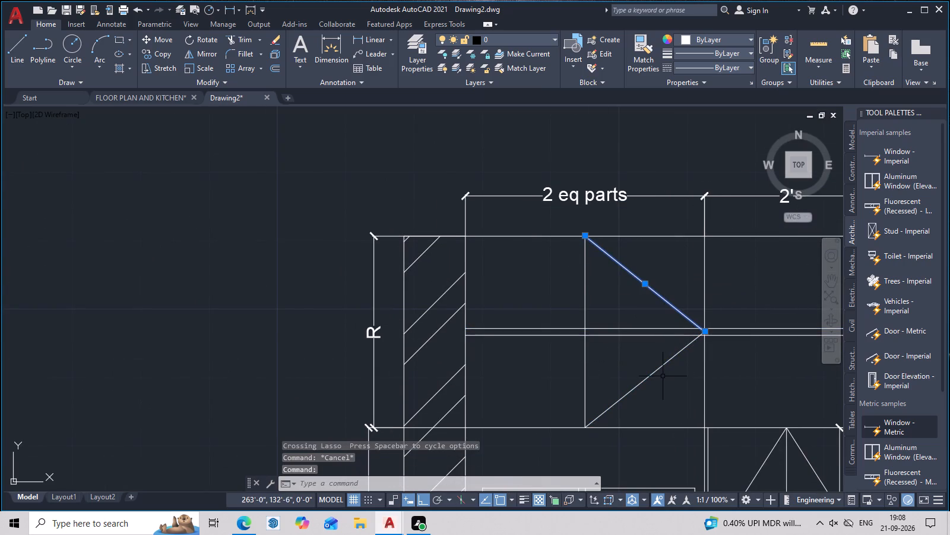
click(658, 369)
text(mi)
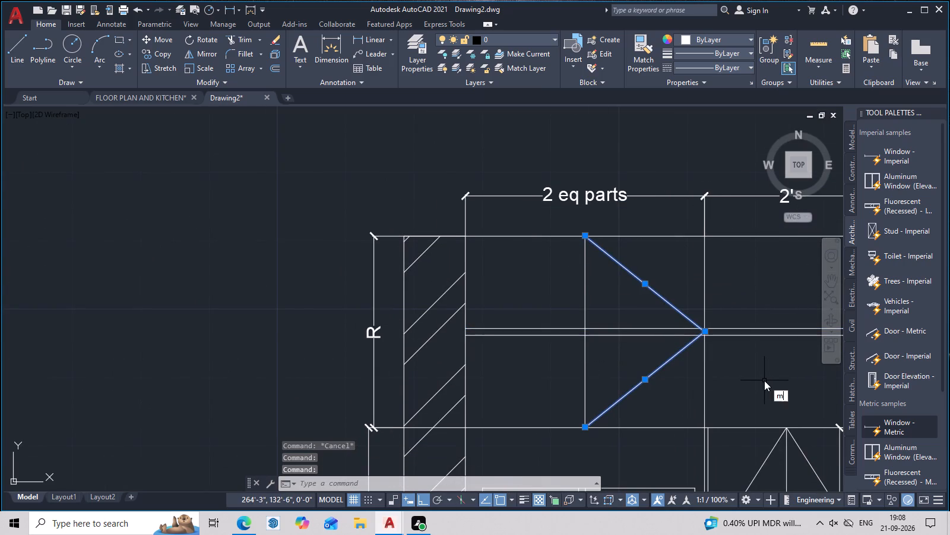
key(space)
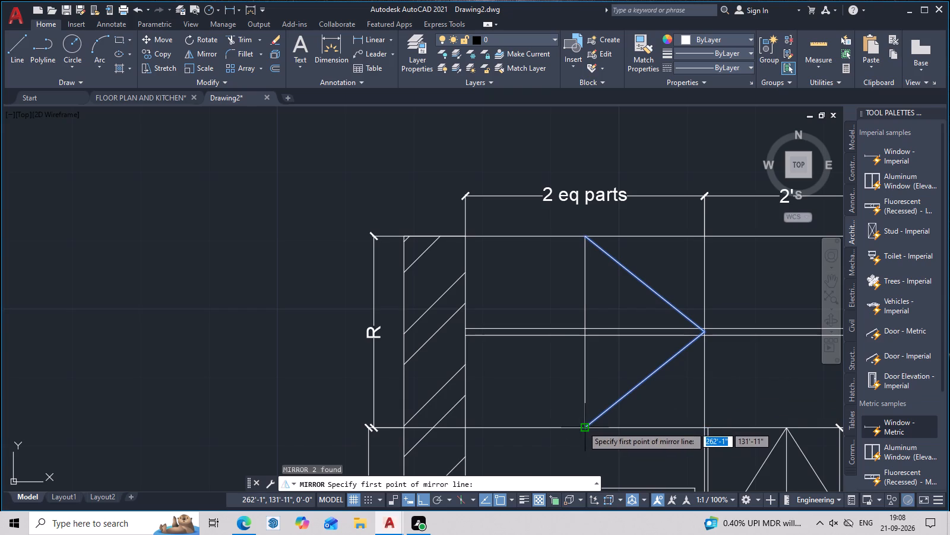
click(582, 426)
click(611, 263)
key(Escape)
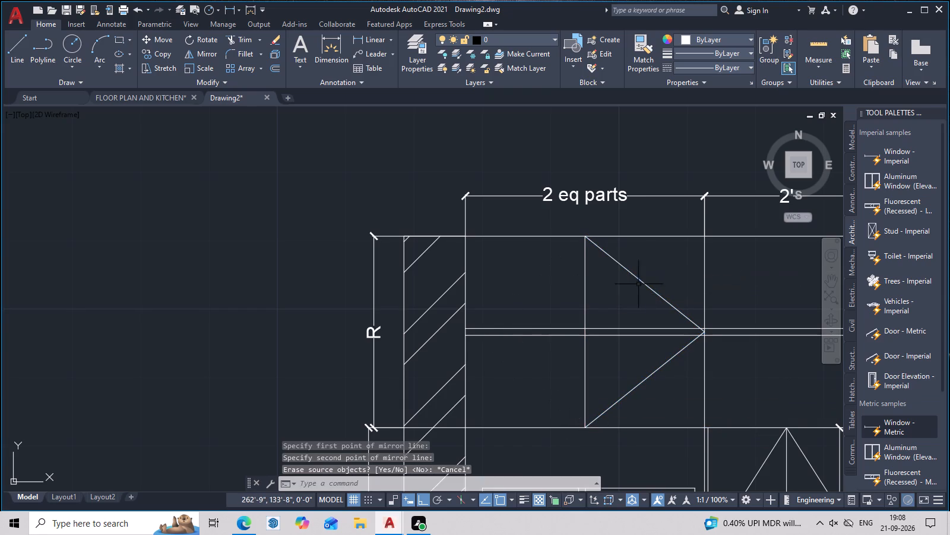
Mirror the two diagonal shutter lines about the central divider onto the half nearer the hatched wall, keeping the originals.
click(671, 301)
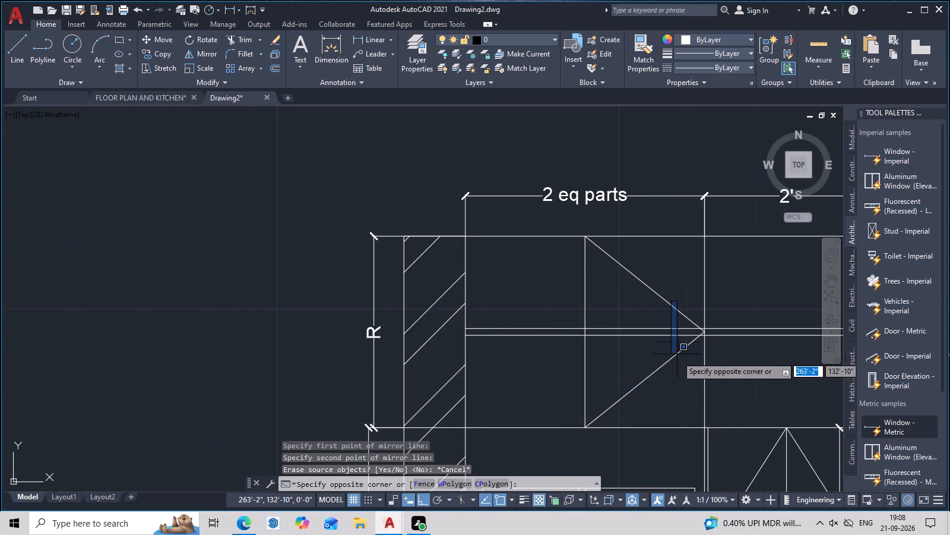
key(Escape)
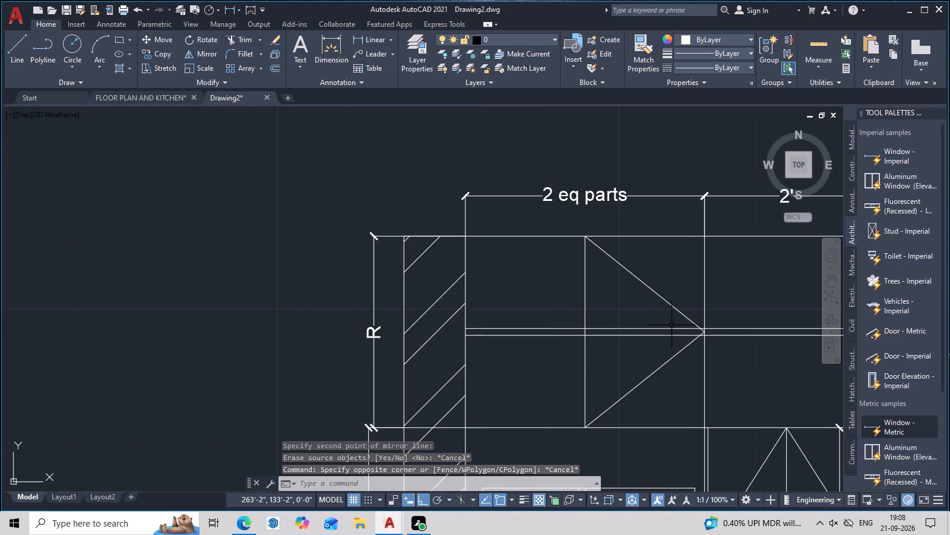
scroll(686, 332, up, 2)
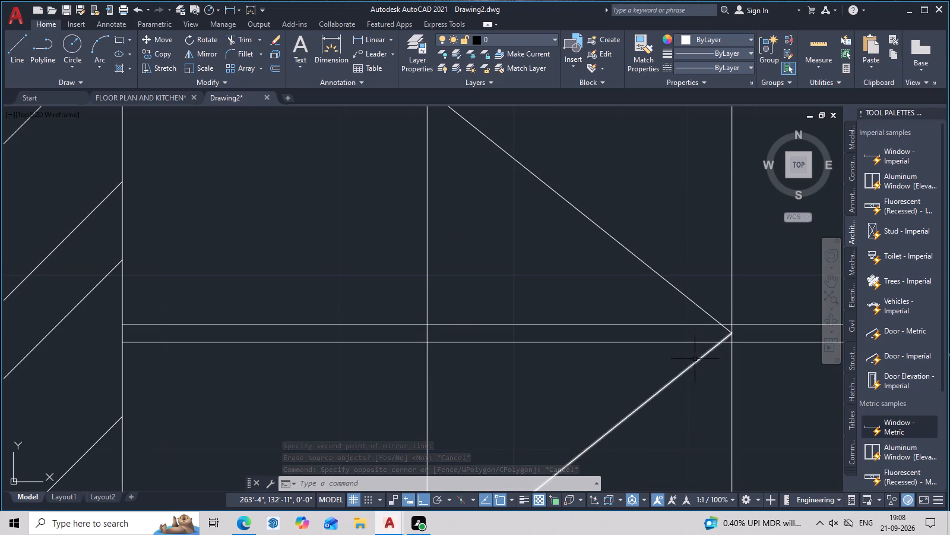
click(694, 359)
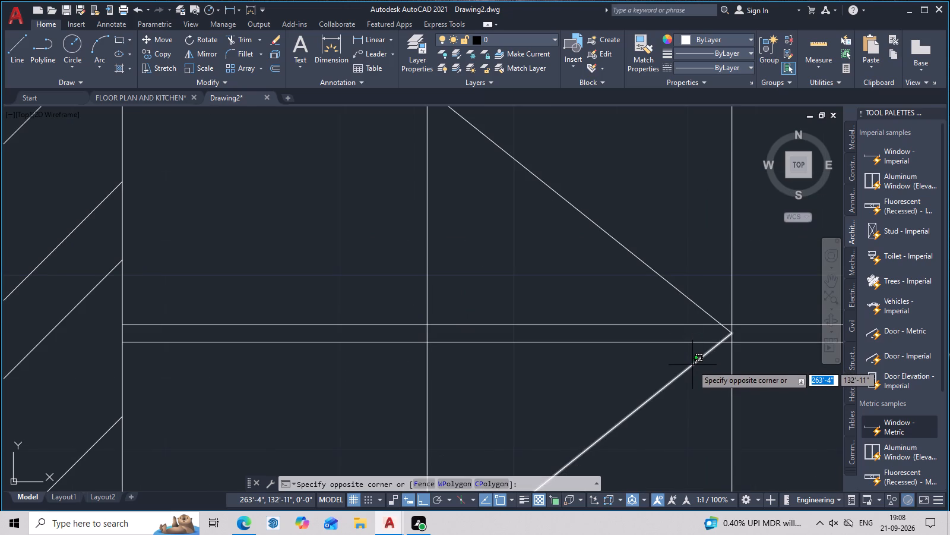
click(692, 366)
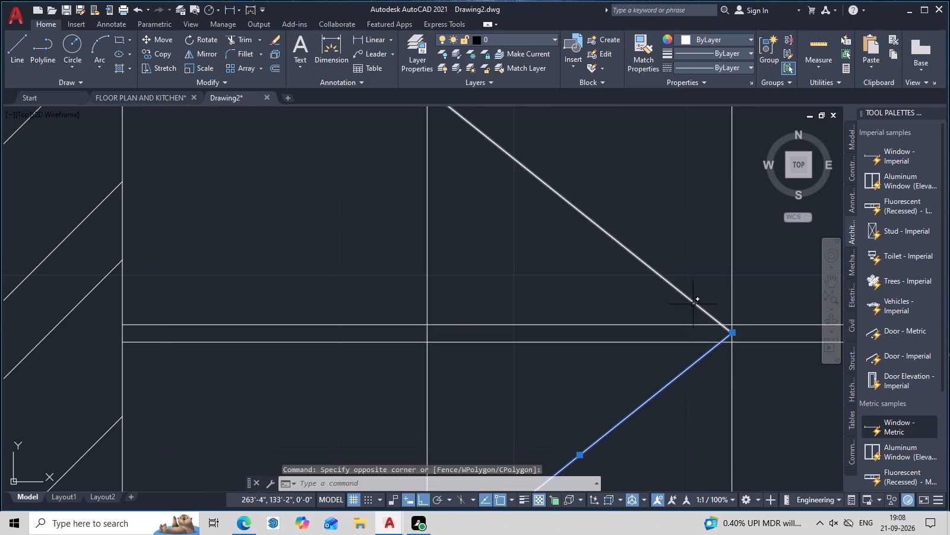
click(693, 304)
text(mi)
key(space)
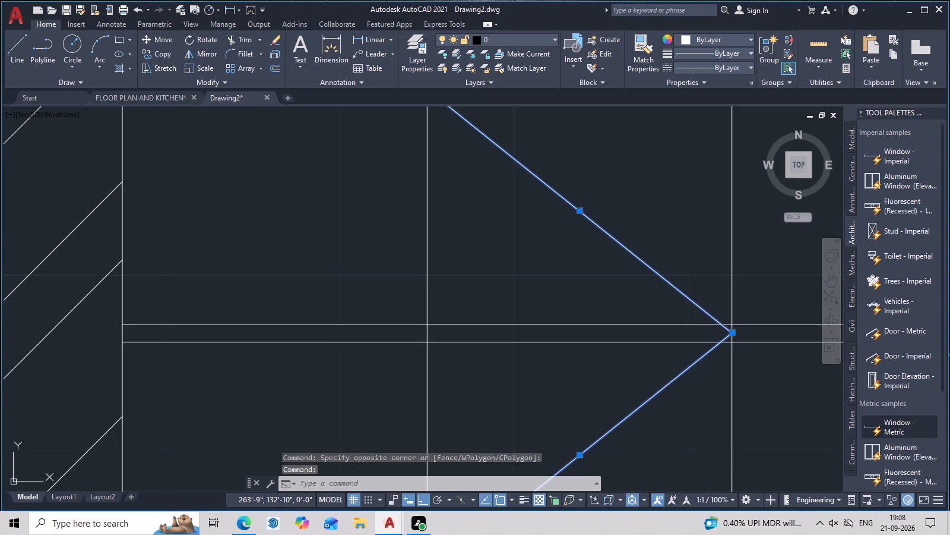
scroll(783, 372, down, 3)
middle_drag(784, 406, 771, 321)
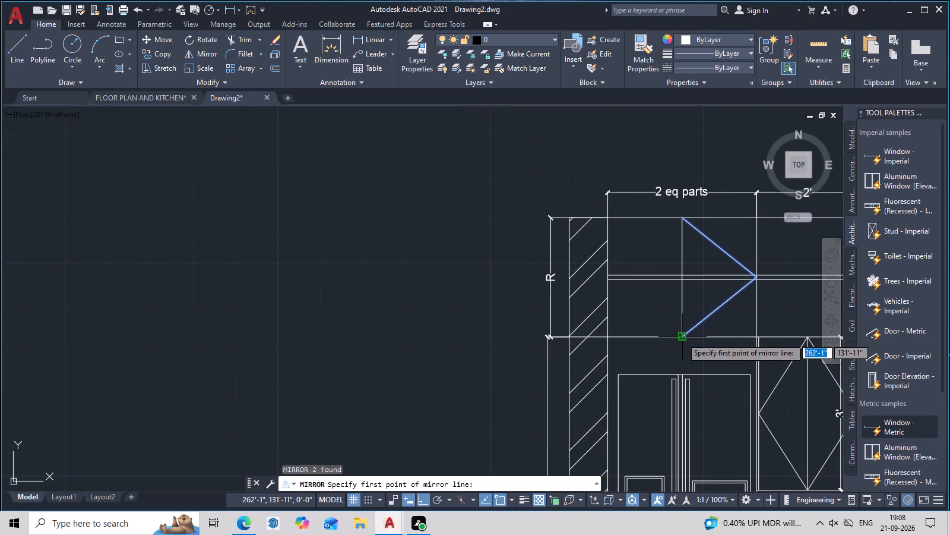
click(682, 338)
click(674, 245)
drag(698, 288, 674, 245)
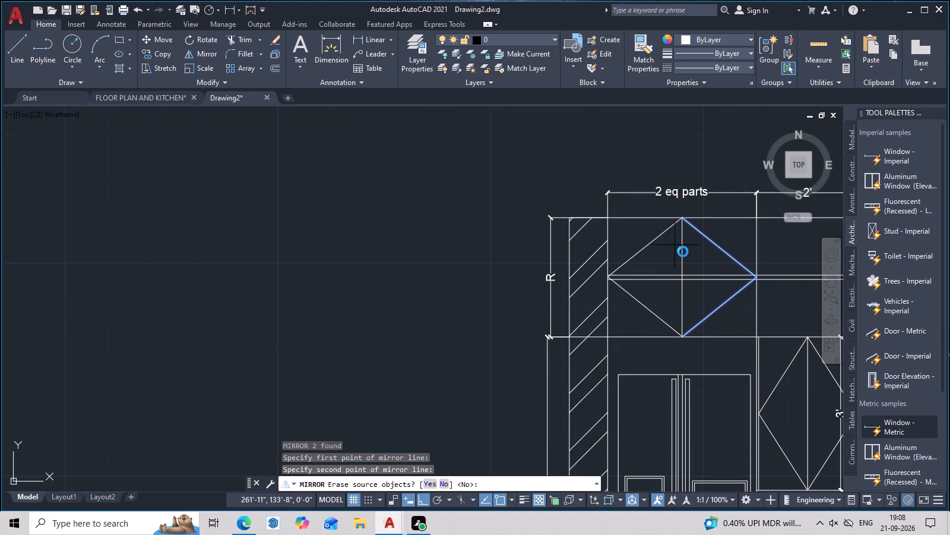
middle_drag(687, 263, 637, 283)
middle_drag(663, 297, 635, 278)
scroll(634, 278, up, 2)
middle_drag(635, 278, 690, 271)
key(Escape)
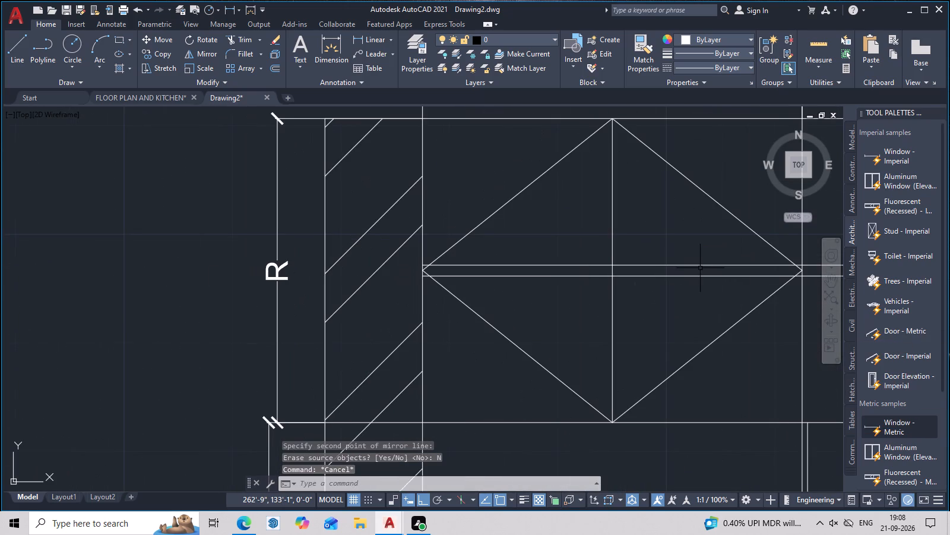
Trim away the tips of all four diagonals between the two horizontal shelf lines at both sides of the "2 eq parts" bay.
key(t)
text(r)
key(space)
scroll(373, 255, up, 2)
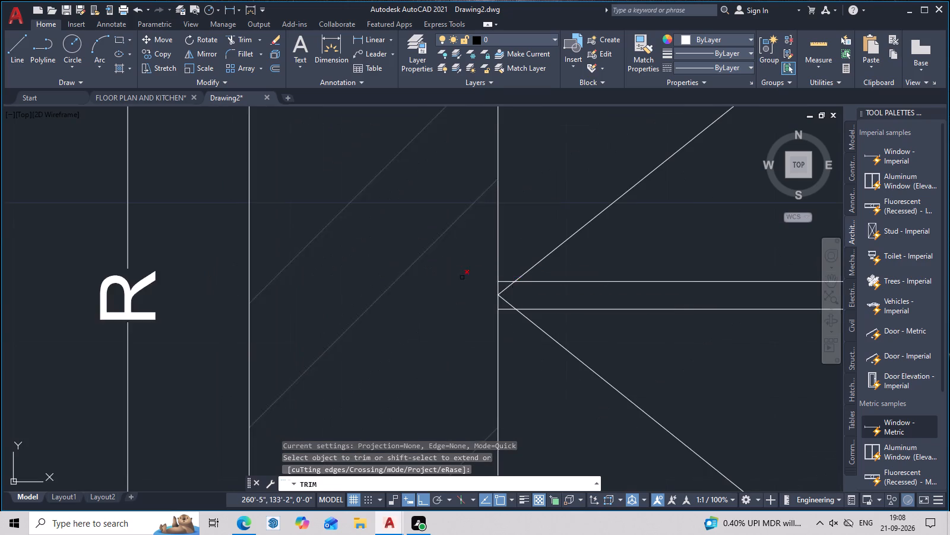
scroll(524, 286, up, 1)
click(496, 309)
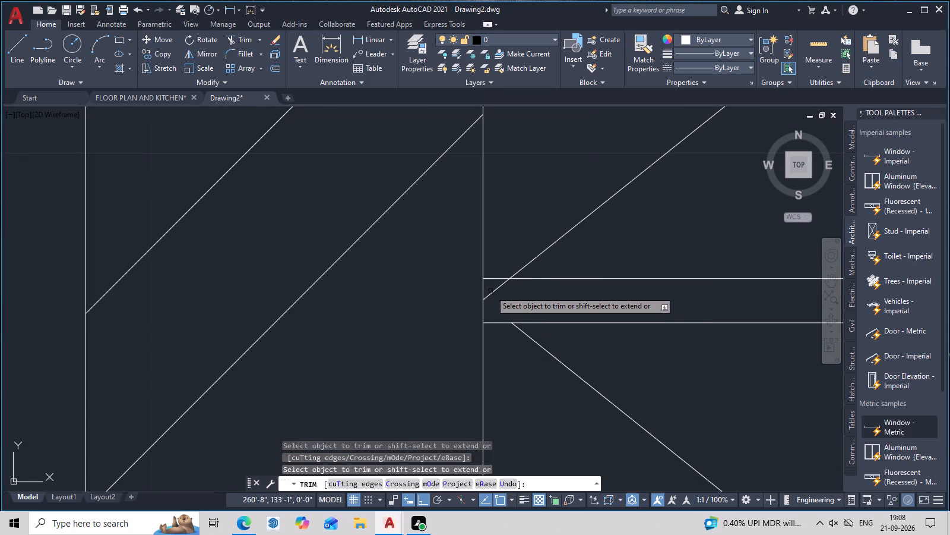
click(497, 291)
scroll(515, 291, down, 2)
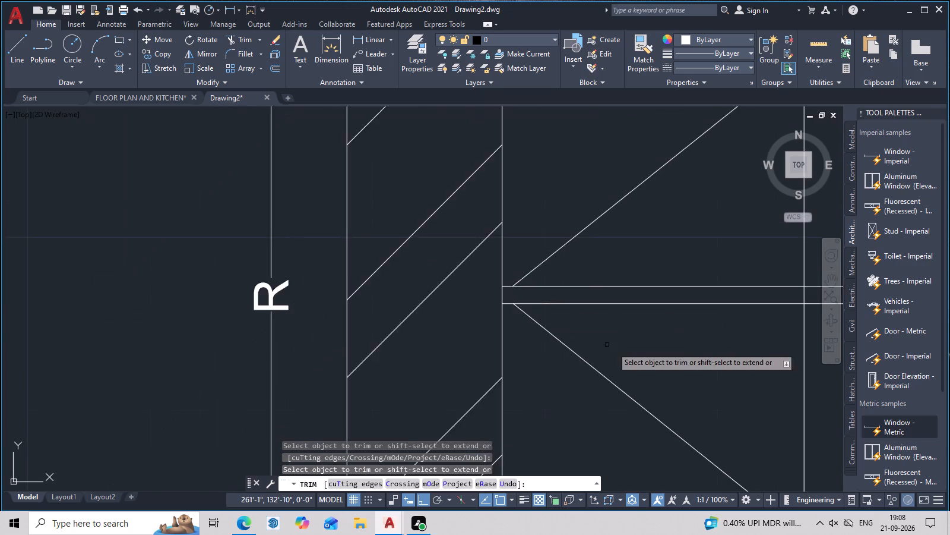
scroll(634, 353, down, 3)
middle_drag(634, 363, 525, 345)
scroll(646, 322, up, 7)
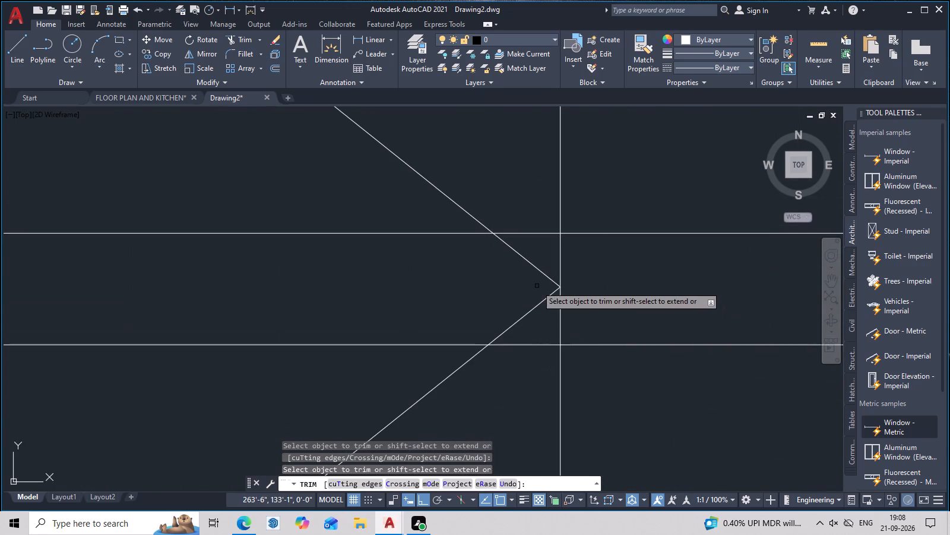
click(536, 266)
drag(539, 301, 555, 172)
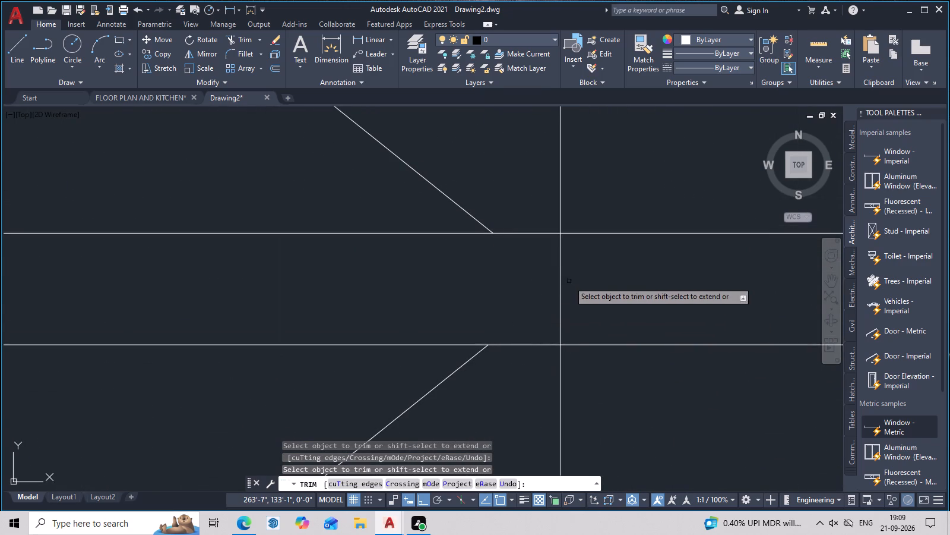
scroll(567, 283, down, 5)
middle_drag(617, 326, 654, 371)
middle_drag(655, 372, 679, 316)
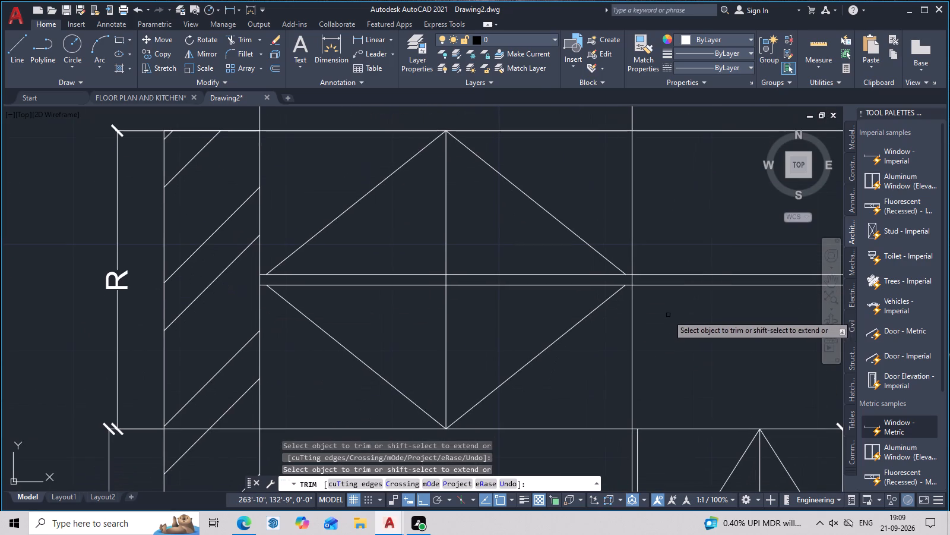
key(Escape)
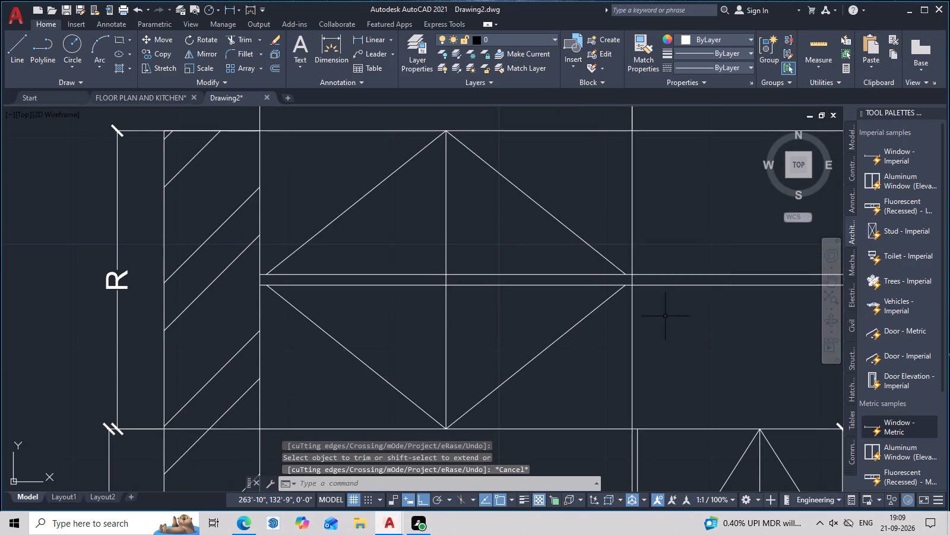
Draw a small circle of about 1" radius on the lower diagonal farther from the hatched wall, just above the divider's bottom end.
middle_drag(665, 316, 691, 279)
middle_drag(590, 353, 611, 298)
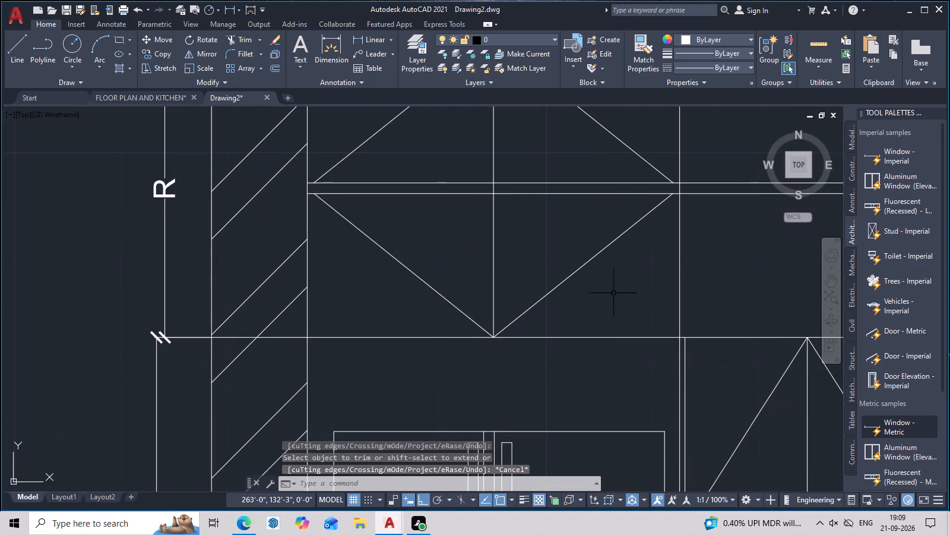
text(c)
key(space)
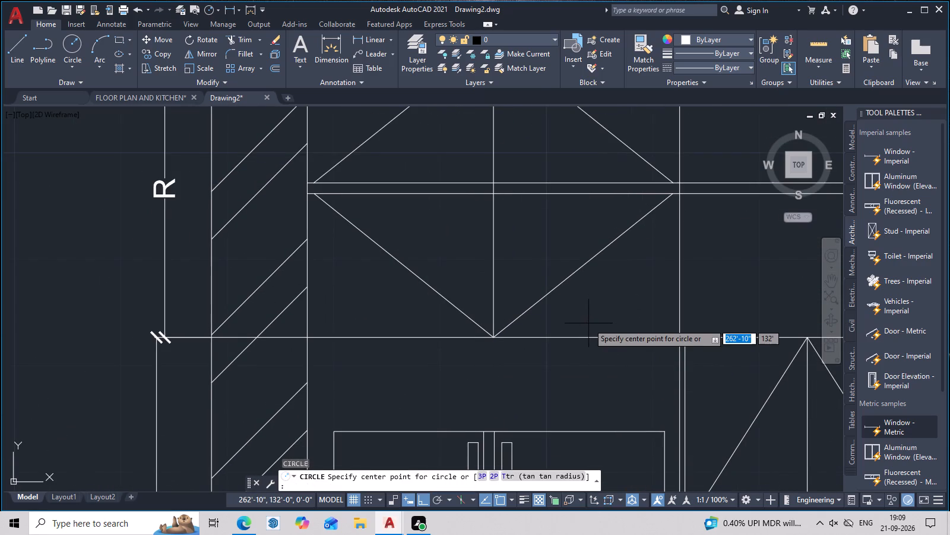
scroll(557, 325, up, 2)
click(425, 334)
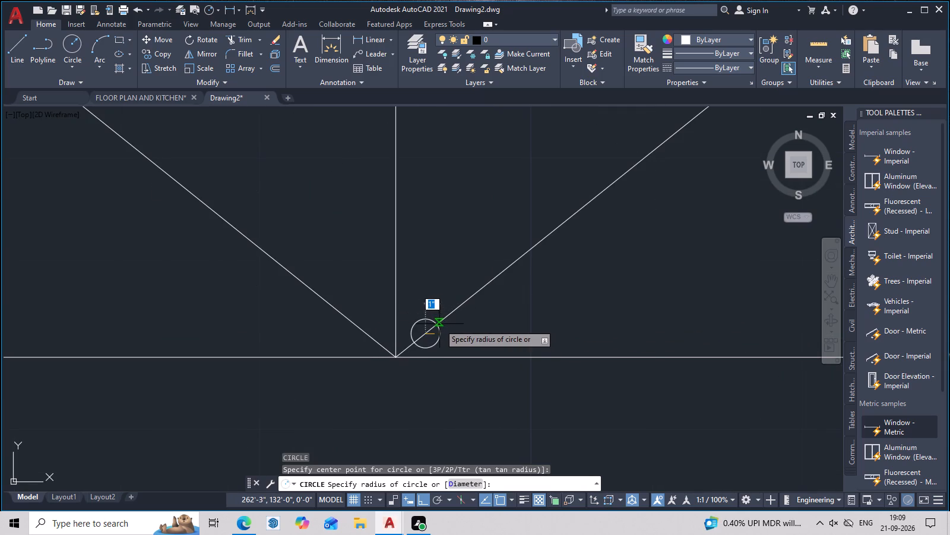
click(439, 324)
Mirror the small circle about the central divider onto the other lower diagonal, keeping the original.
click(440, 330)
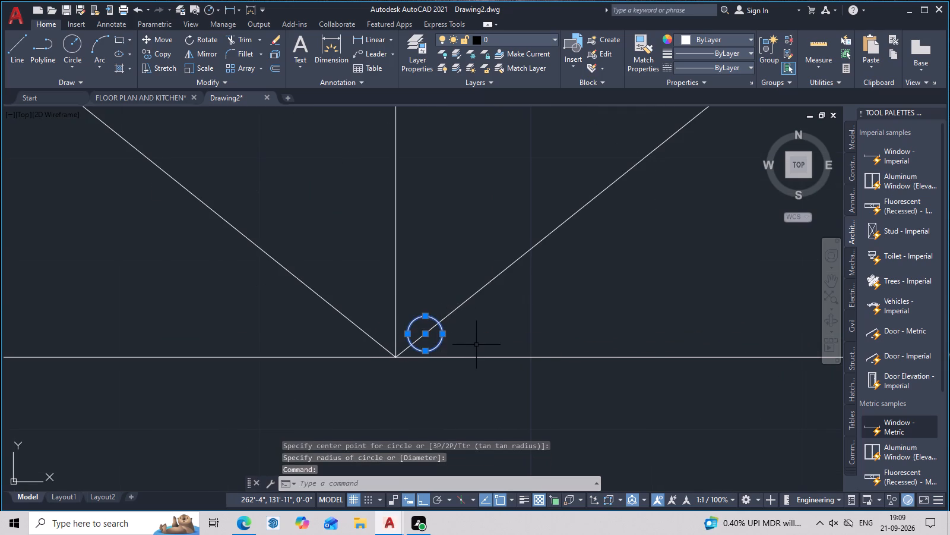
text(mi)
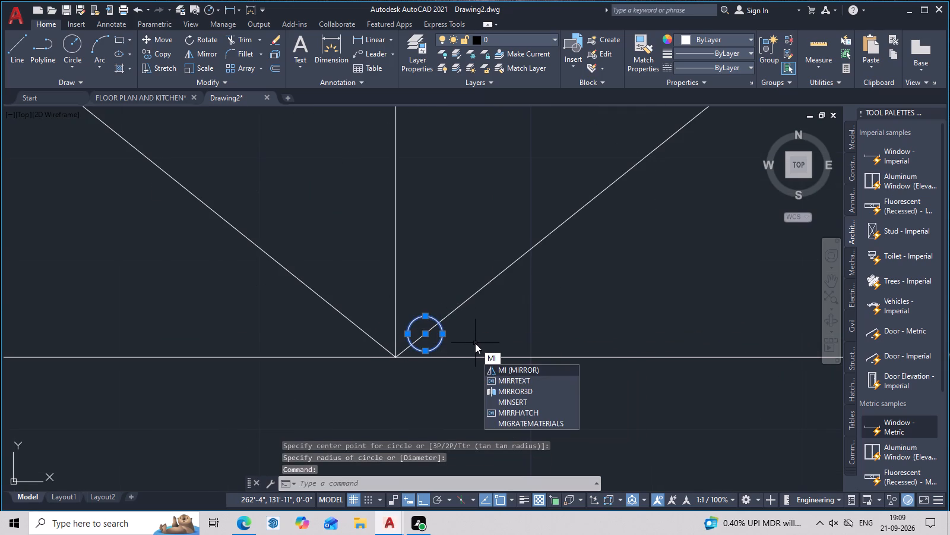
key(space)
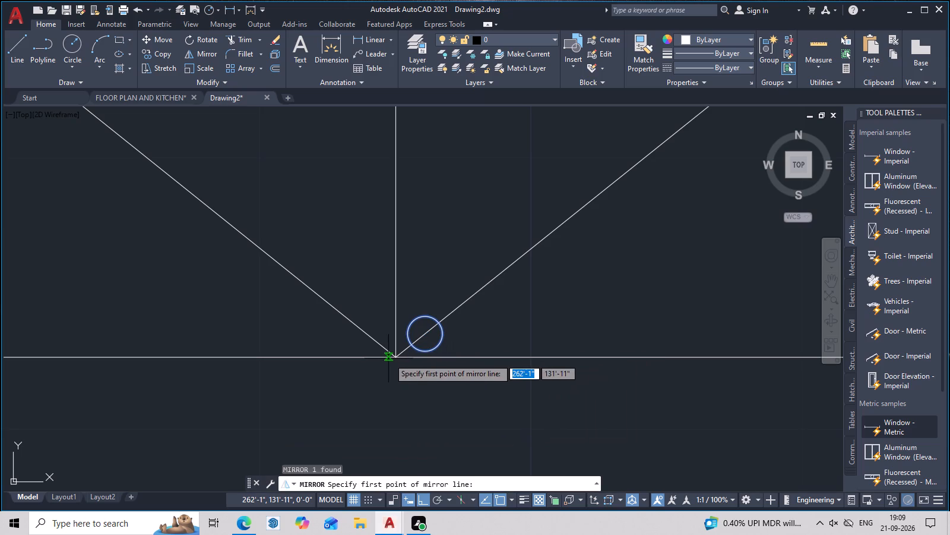
click(393, 357)
click(392, 241)
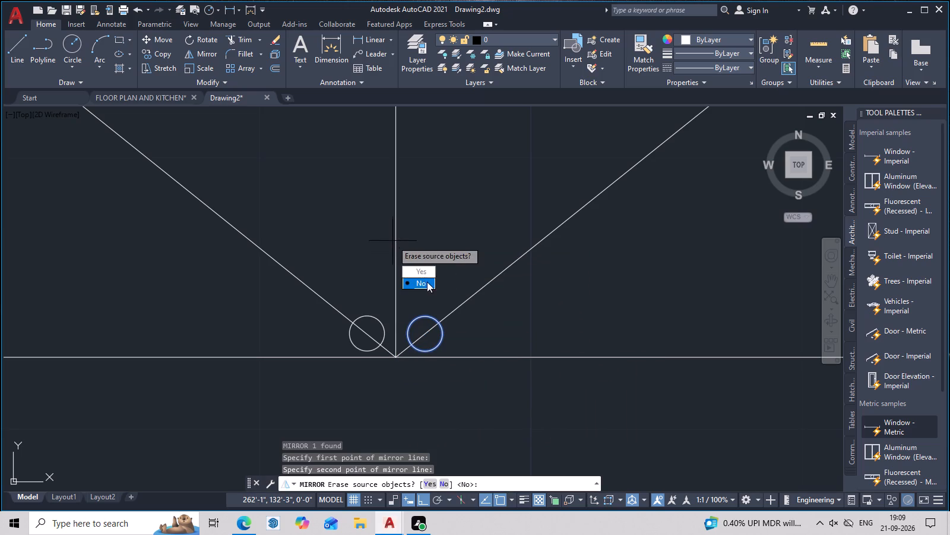
drag(427, 282, 392, 241)
key(Escape)
Trim the lower diagonals inside both small circles and between the circles and the divider's bottom end.
text(tr)
key(space)
click(427, 331)
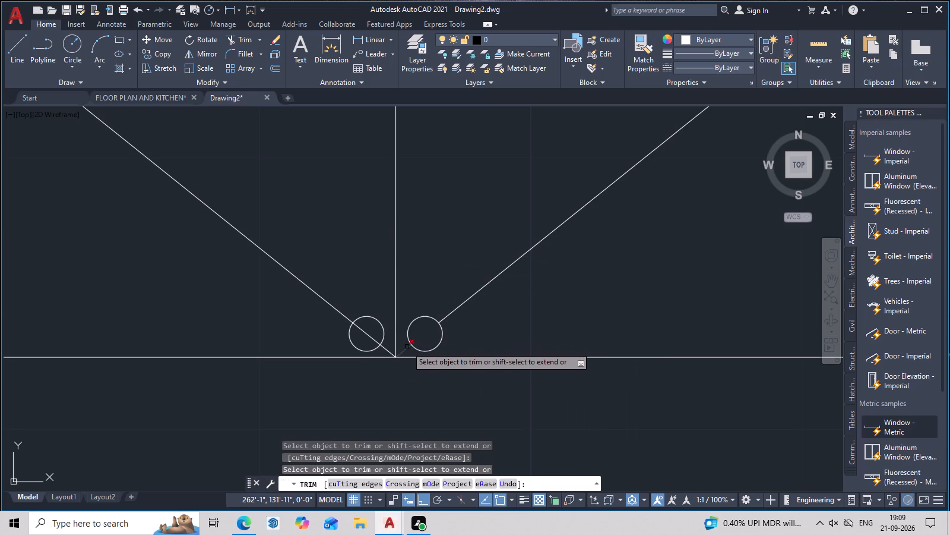
click(407, 348)
click(384, 348)
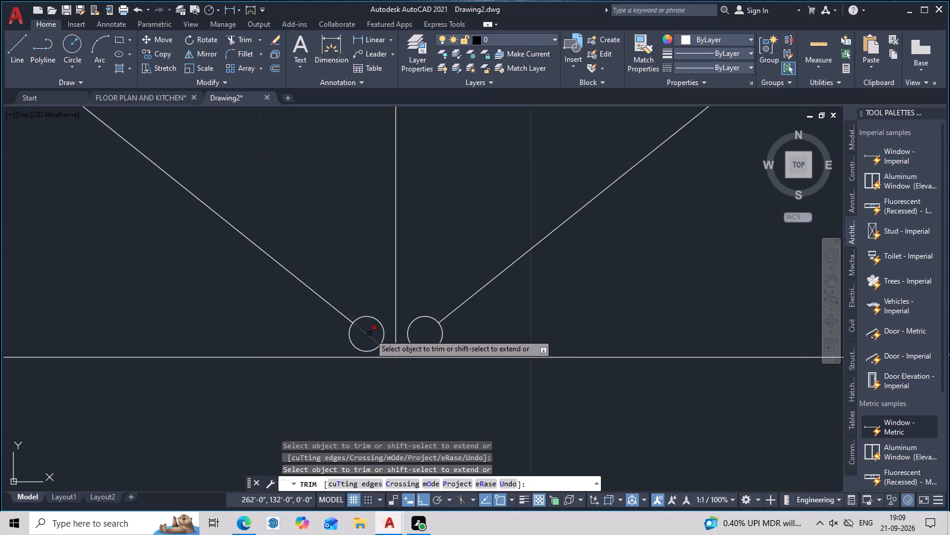
click(369, 333)
key(Escape)
Add the text label "shutter" in the "2 eq parts" bay's upper corner beside the hatched wall, above the diagonal.
scroll(423, 295, down, 6)
middle_drag(471, 301, 480, 332)
scroll(481, 332, up, 2)
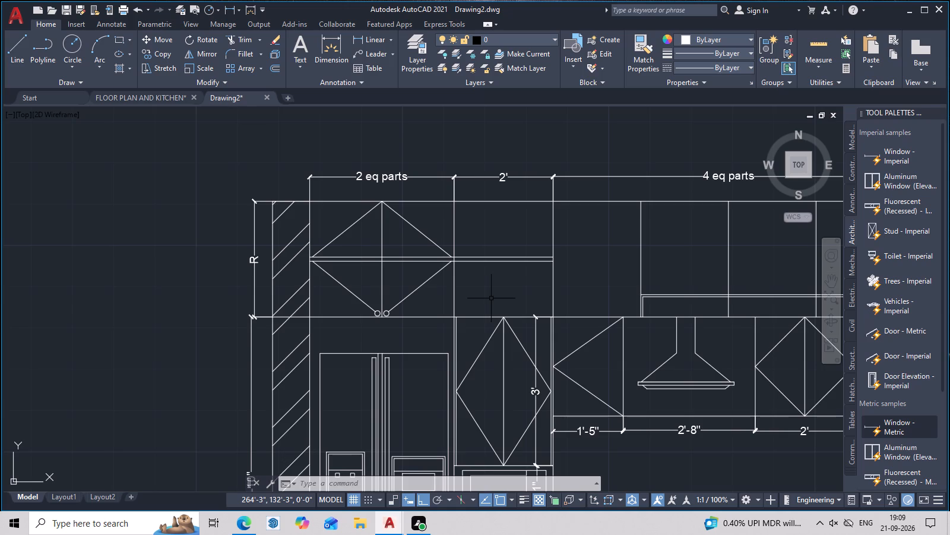
middle_drag(385, 272, 440, 316)
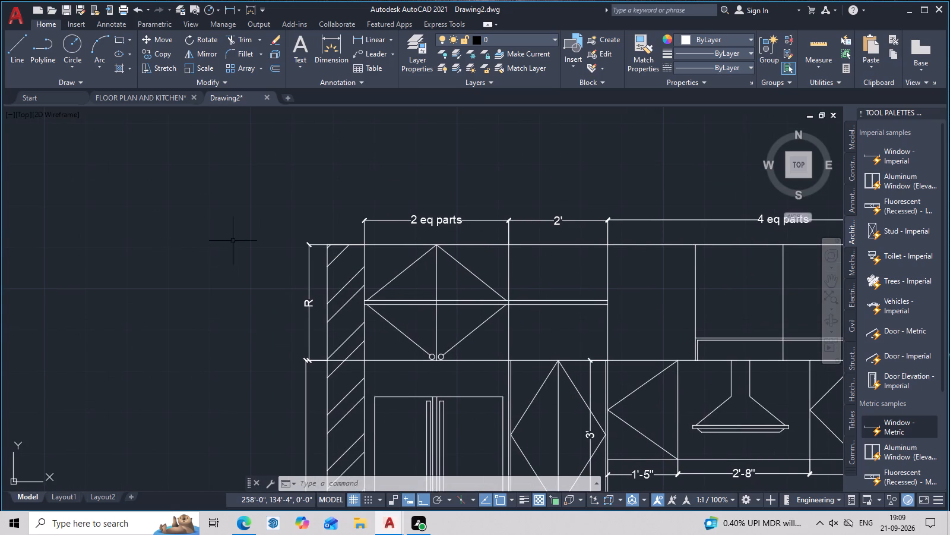
scroll(114, 235, up, 2)
middle_drag(262, 295, 0, 224)
middle_drag(334, 281, 84, 247)
middle_drag(259, 279, 223, 280)
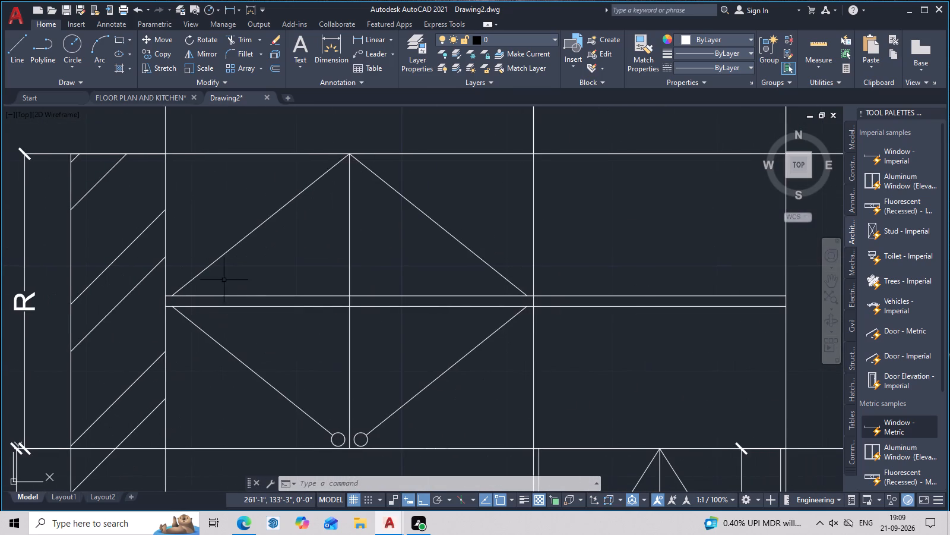
key(t)
key(space)
scroll(298, 249, up, 2)
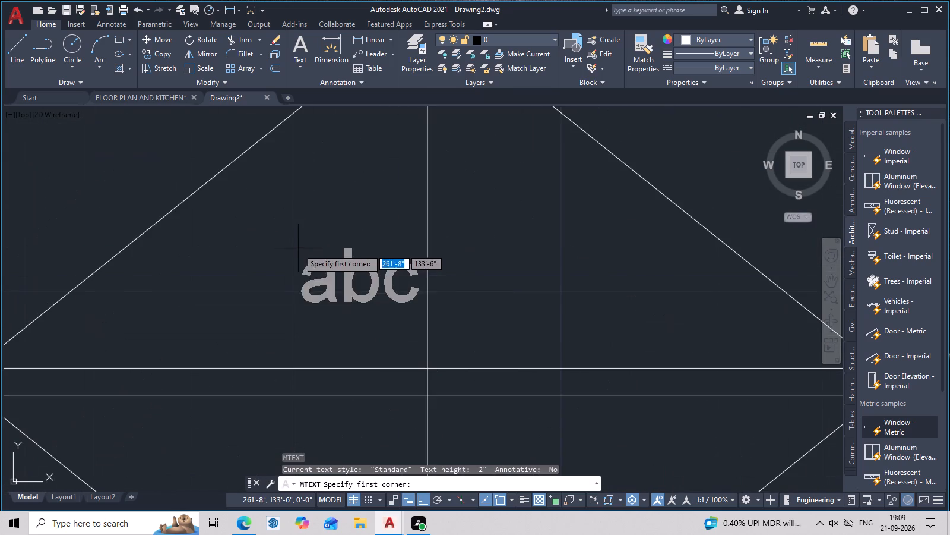
scroll(270, 200, down, 3)
middle_drag(298, 231, 365, 319)
middle_drag(340, 278, 511, 315)
scroll(435, 285, up, 2)
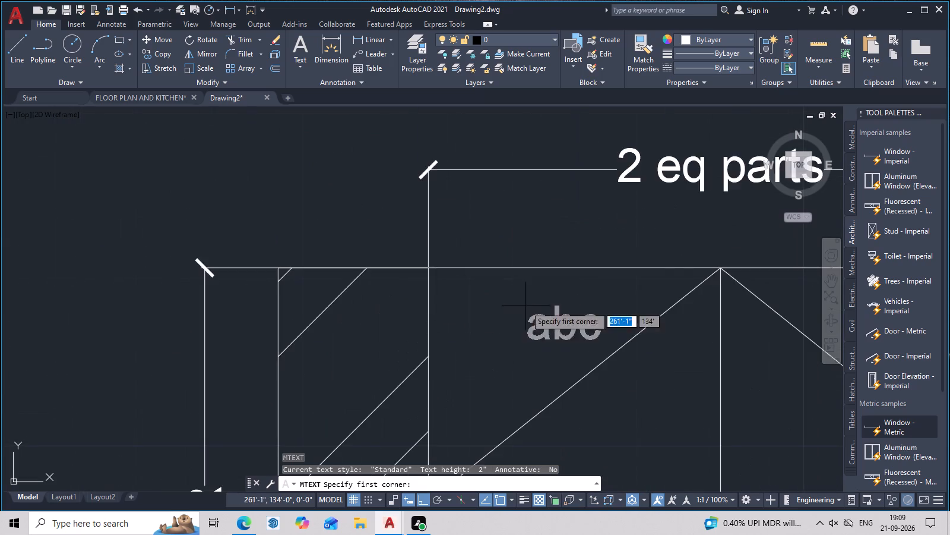
middle_drag(518, 304, 408, 273)
click(365, 254)
click(542, 293)
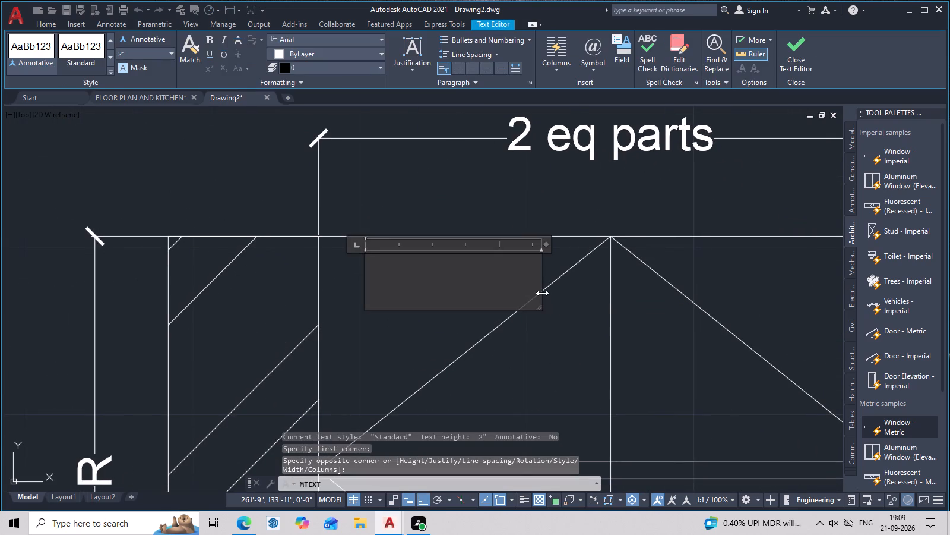
key(s)
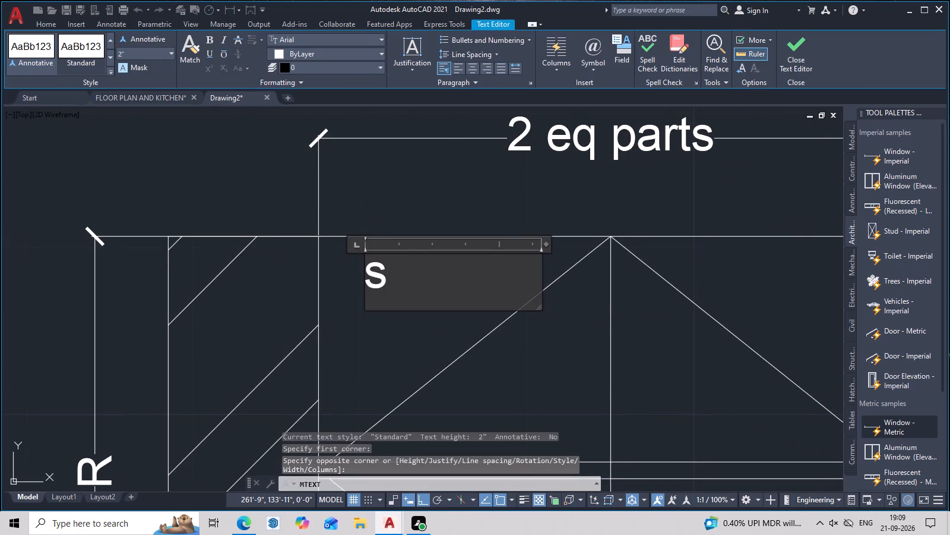
text(hu)
text(tt)
key(e)
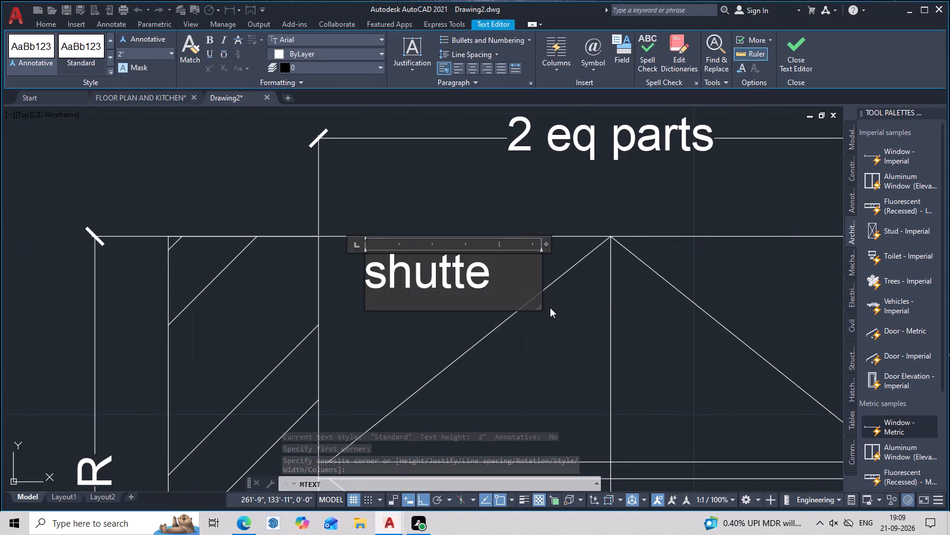
key(r)
click(622, 324)
Add the text label "shutter" in the other upper corner of the "2 eq parts" bay, above the diagonal nearer the 2' bay.
middle_drag(661, 343, 512, 349)
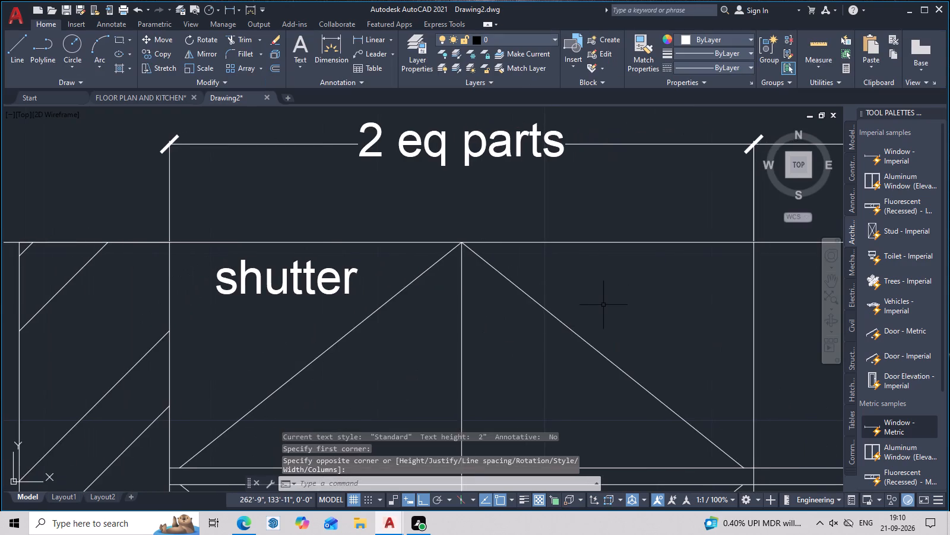
middle_drag(604, 305, 549, 301)
text(t)
key(space)
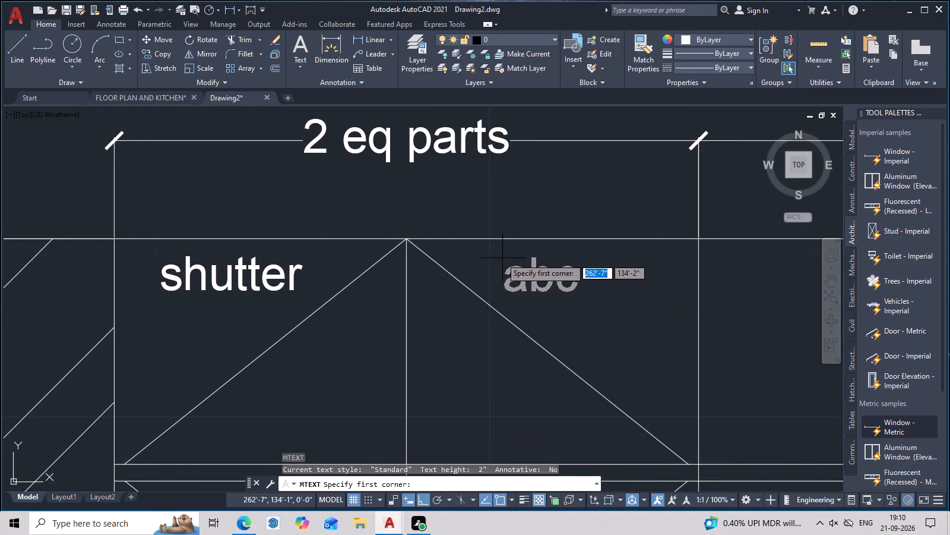
click(501, 257)
click(653, 297)
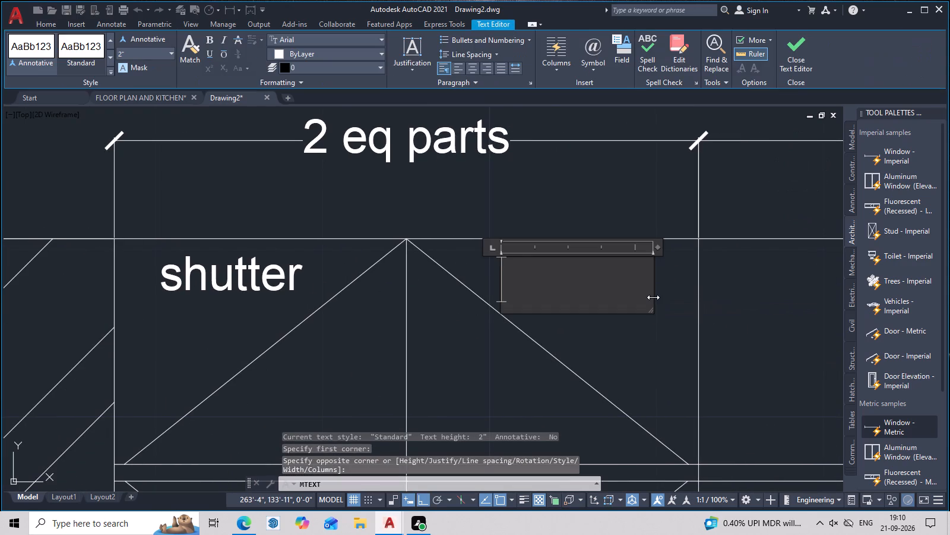
text(shutter)
click(733, 335)
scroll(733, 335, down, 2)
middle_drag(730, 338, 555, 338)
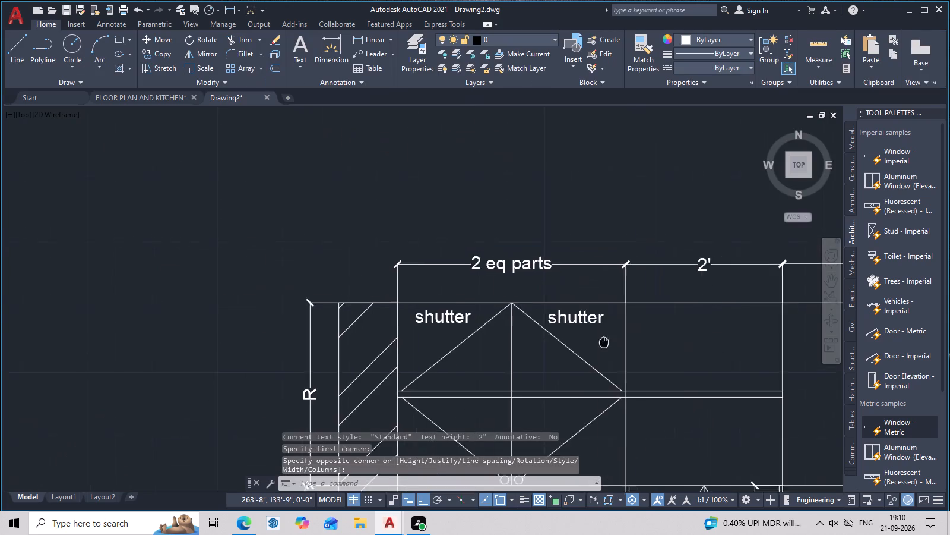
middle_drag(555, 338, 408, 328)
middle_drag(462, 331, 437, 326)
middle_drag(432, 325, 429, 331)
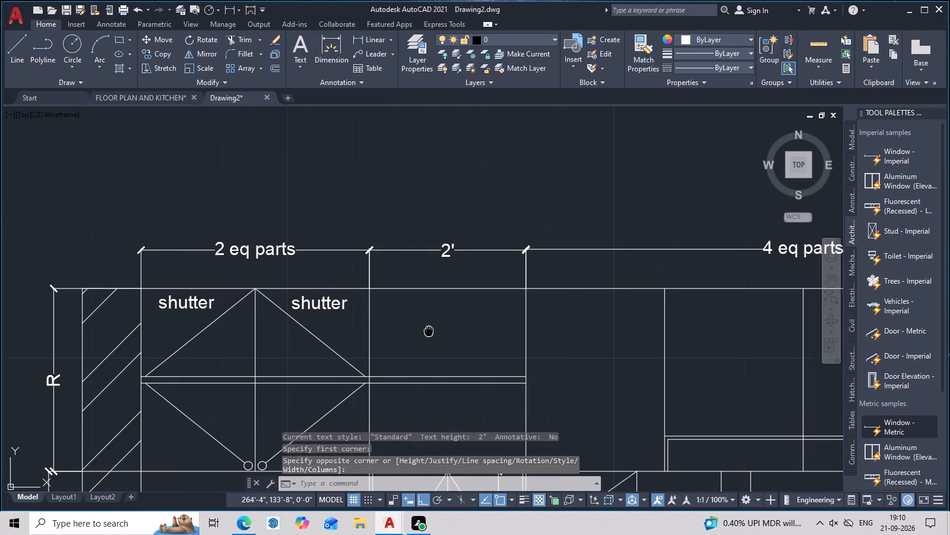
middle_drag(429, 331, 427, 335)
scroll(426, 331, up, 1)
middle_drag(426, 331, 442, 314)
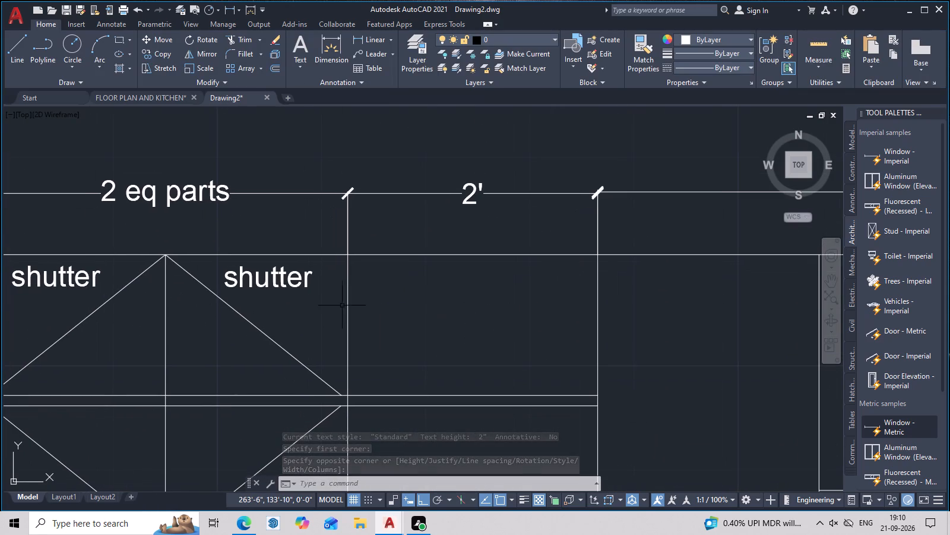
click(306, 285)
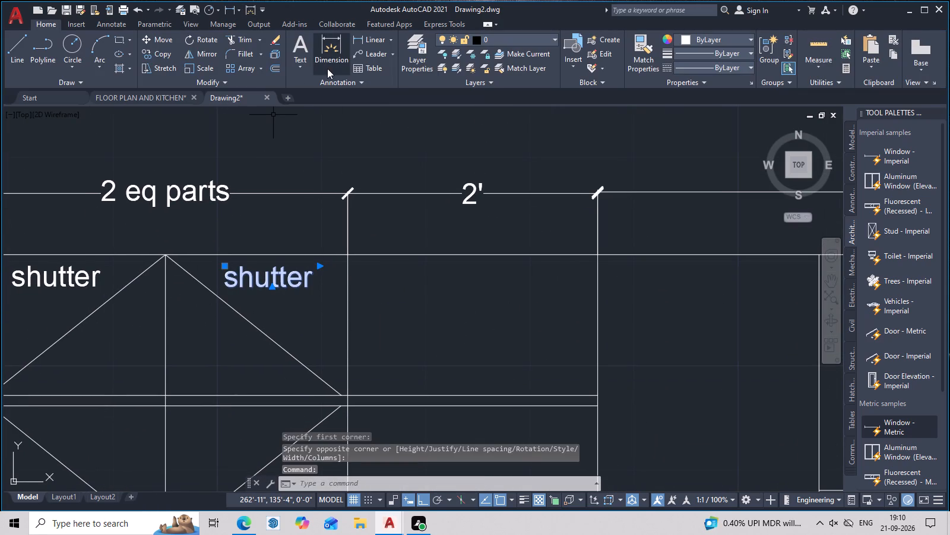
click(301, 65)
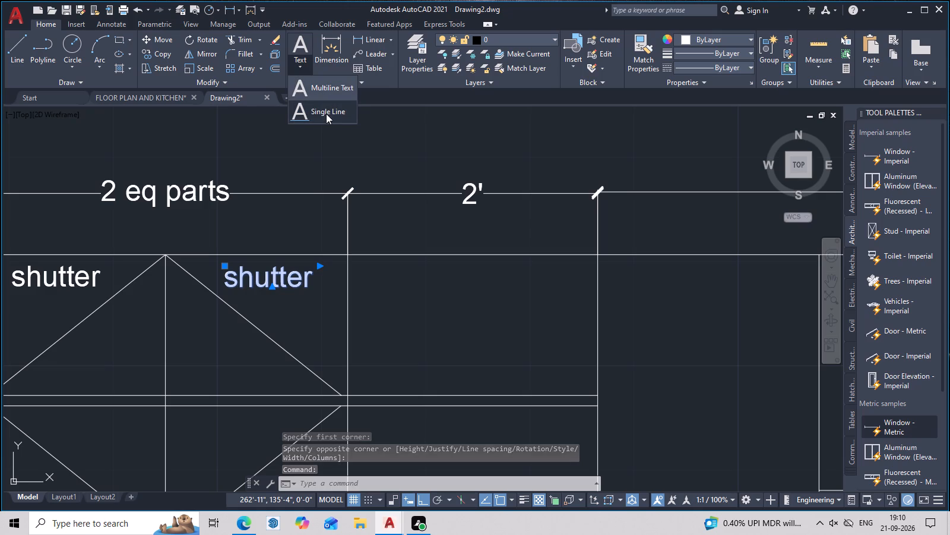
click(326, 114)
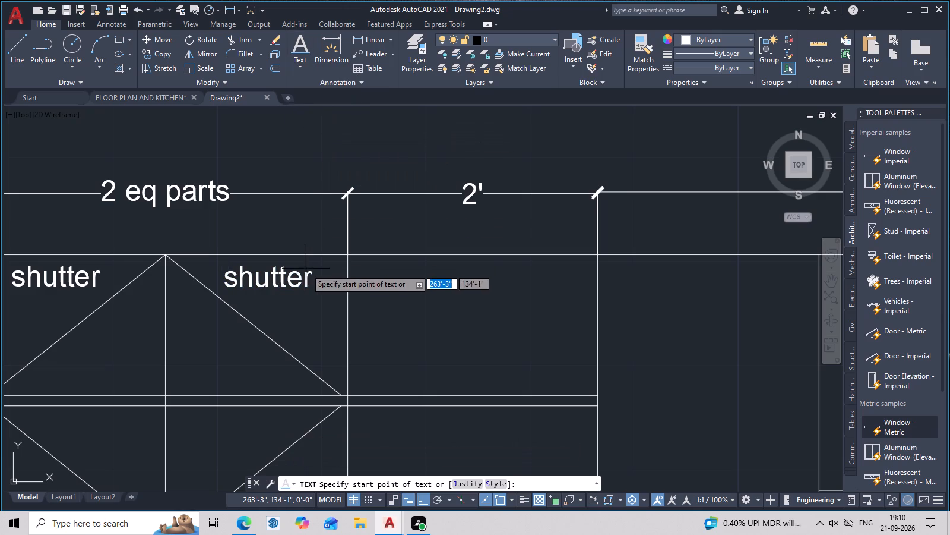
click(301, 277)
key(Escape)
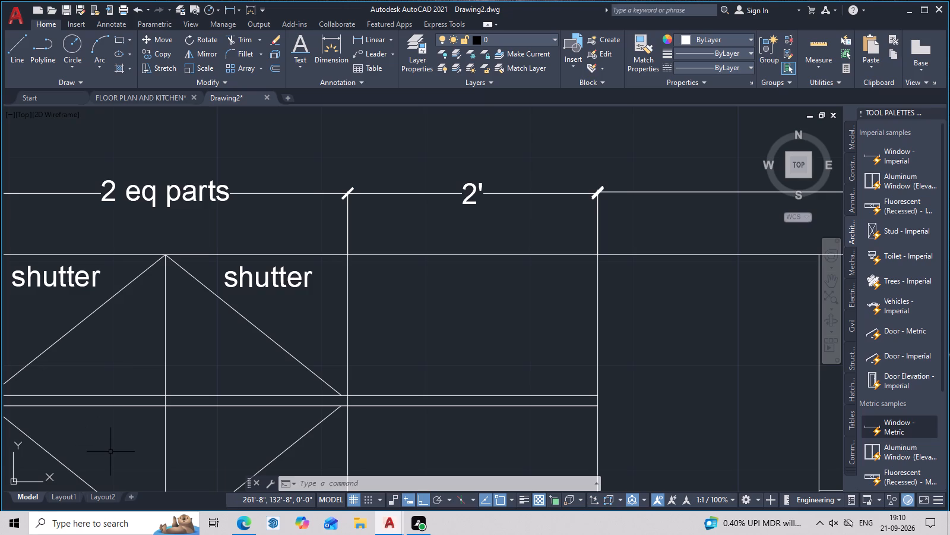
Add the text label "shutter" near the top centre of the 2' loft bay.
scroll(333, 288, down, 1)
middle_click(344, 291)
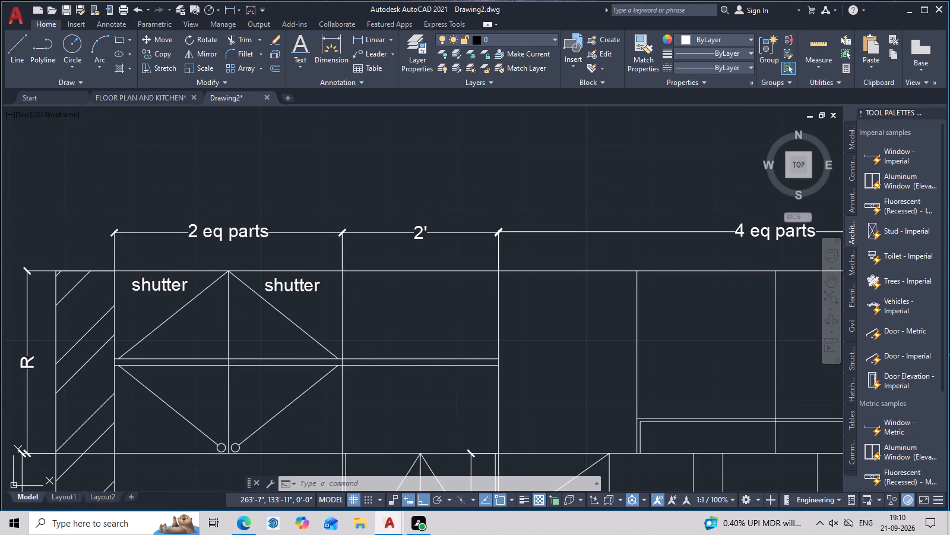
scroll(353, 296, up, 1)
middle_drag(384, 304, 356, 303)
key(t)
key(space)
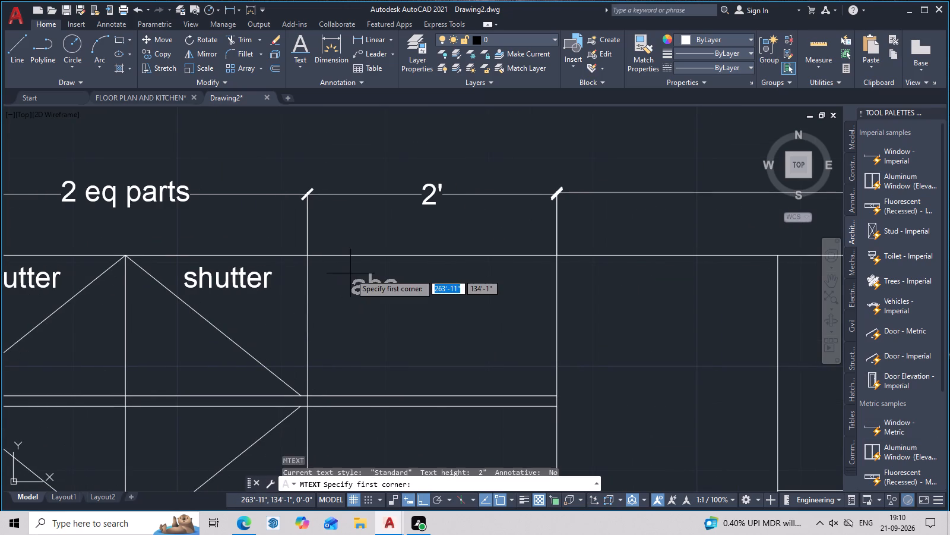
middle_drag(350, 273, 292, 285)
scroll(304, 284, up, 2)
middle_drag(342, 292, 356, 247)
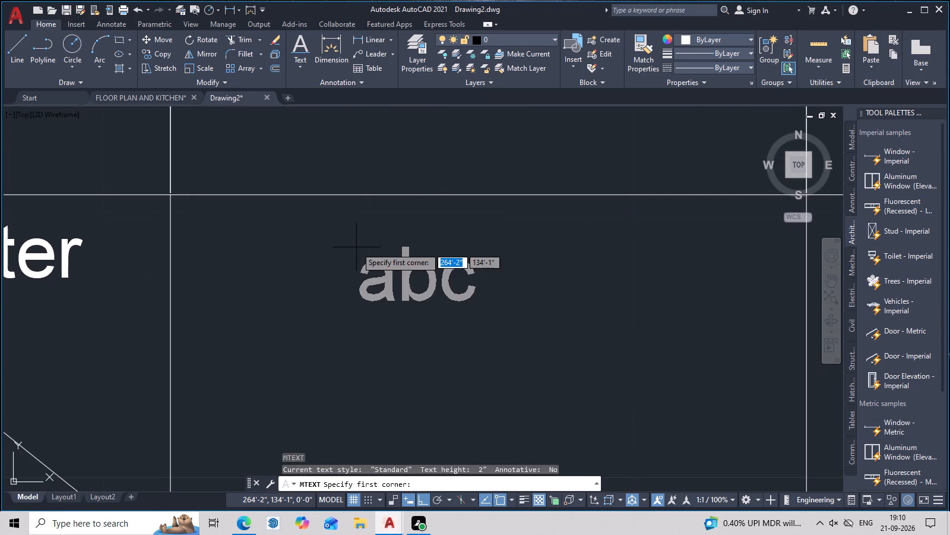
middle_drag(357, 265, 365, 232)
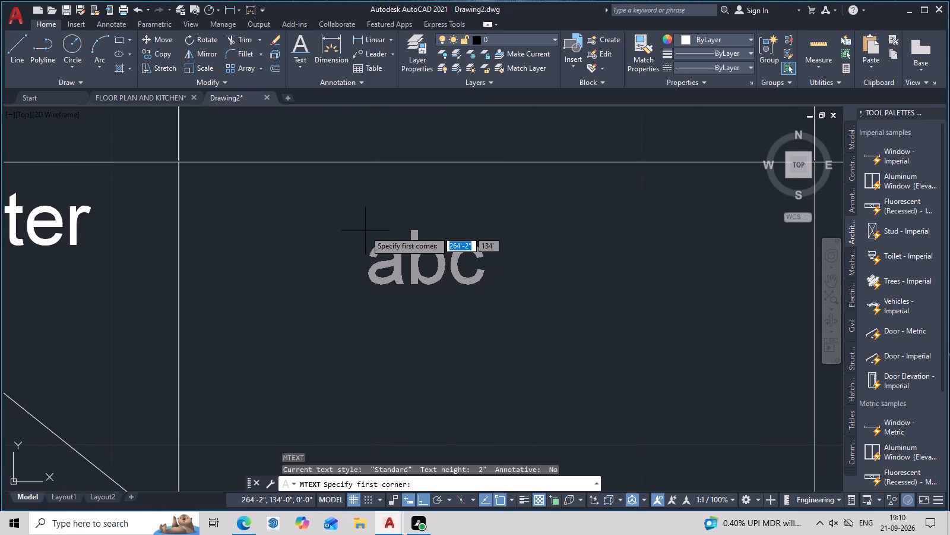
scroll(401, 310, down, 3)
middle_drag(400, 289, 405, 269)
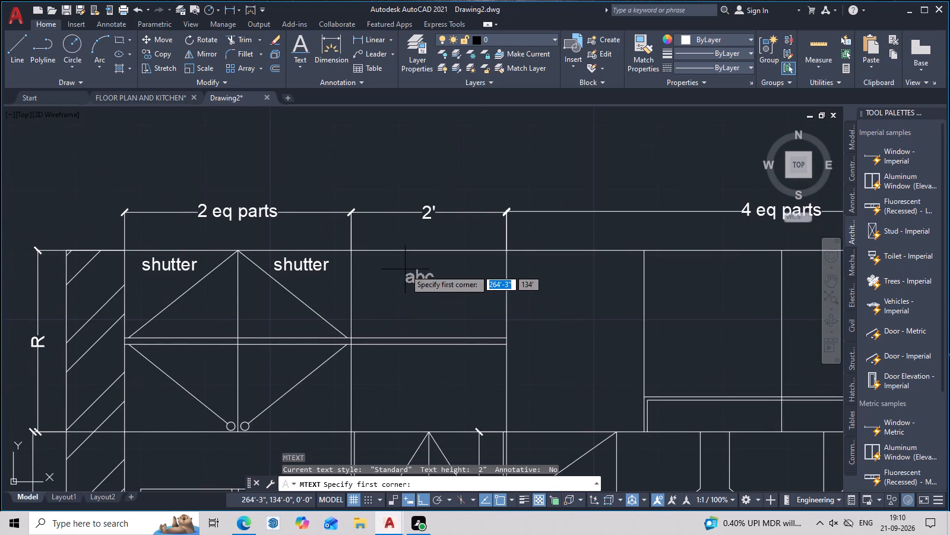
scroll(404, 269, up, 1)
click(419, 269)
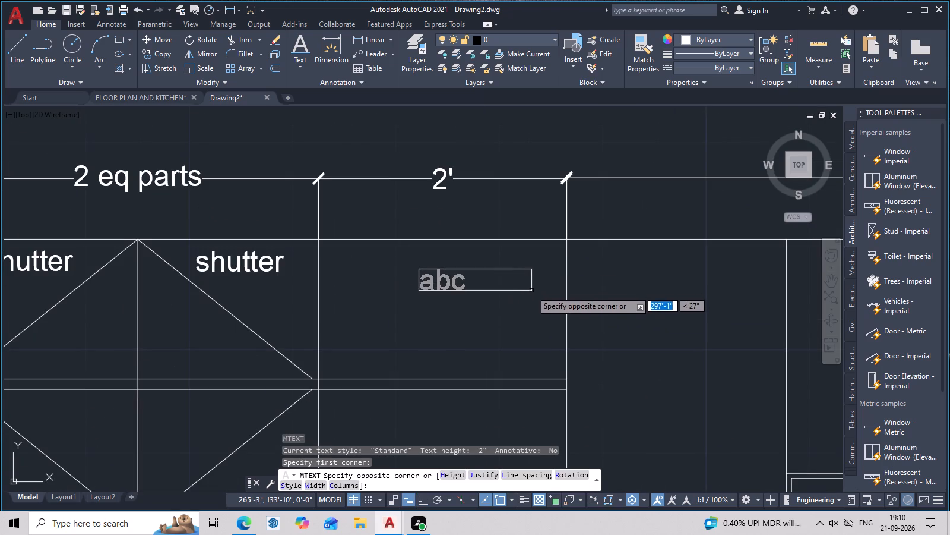
click(531, 291)
text(shu)
text(tt)
text(er)
key(space)
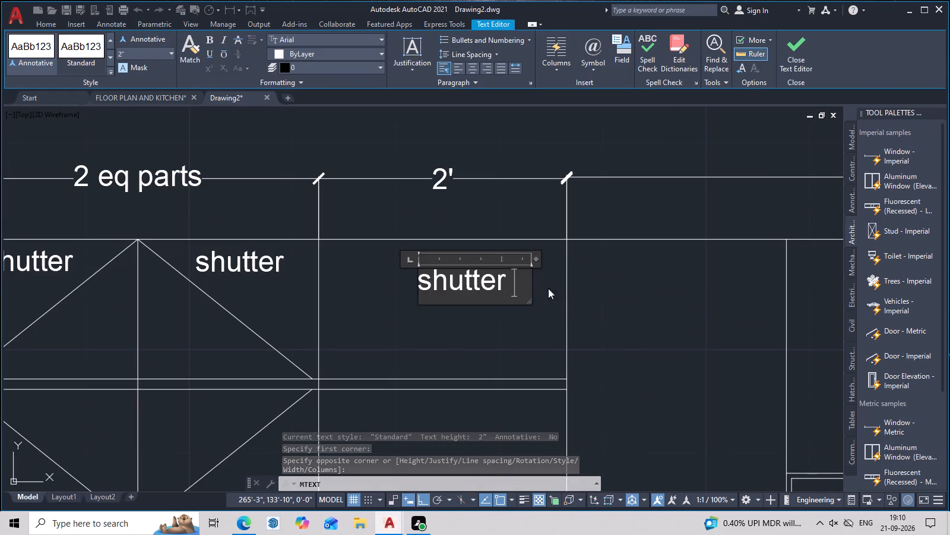
scroll(600, 303, down, 2)
click(609, 307)
Add the text label "shutter" near the top of the first "4 eq parts" panel, adjoining the 2' bay.
middle_drag(623, 317, 481, 291)
scroll(472, 289, up, 1)
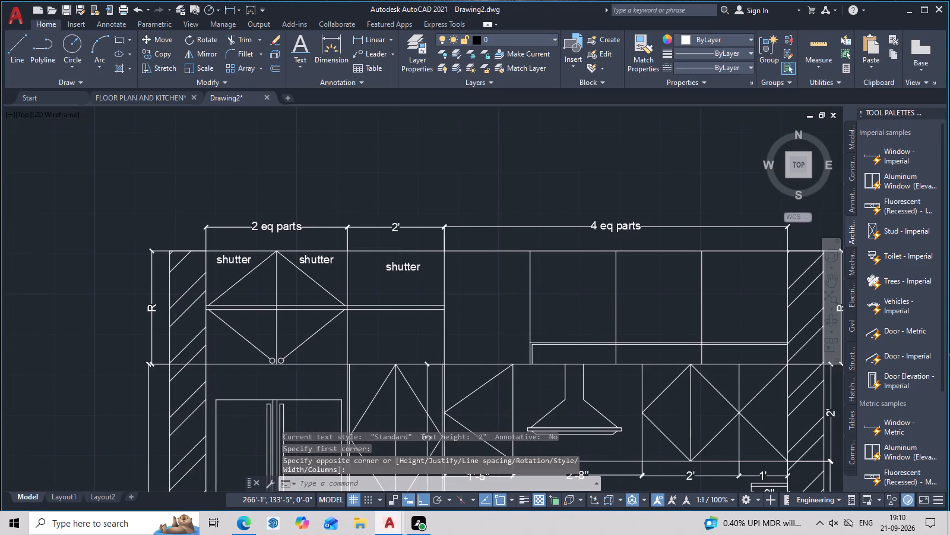
middle_drag(472, 289, 340, 306)
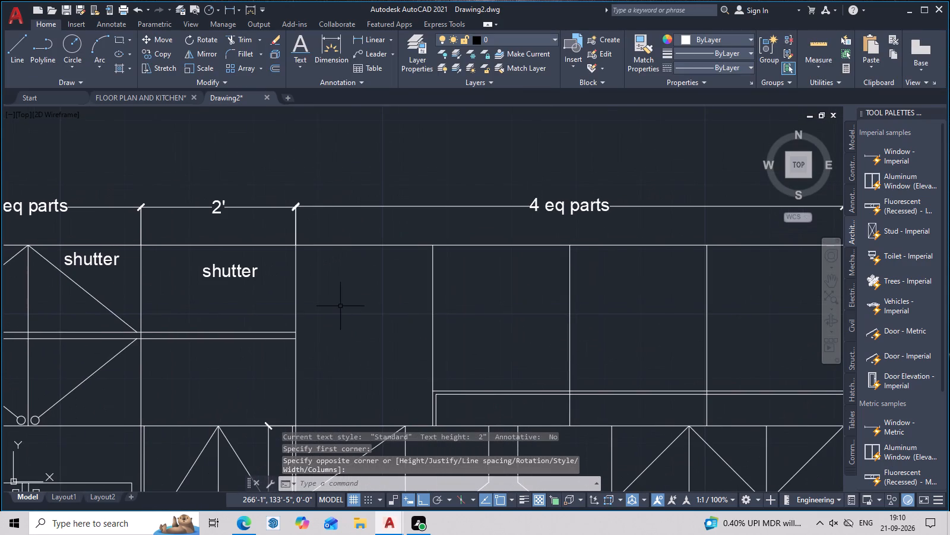
scroll(337, 303, up, 1)
text(t)
key(space)
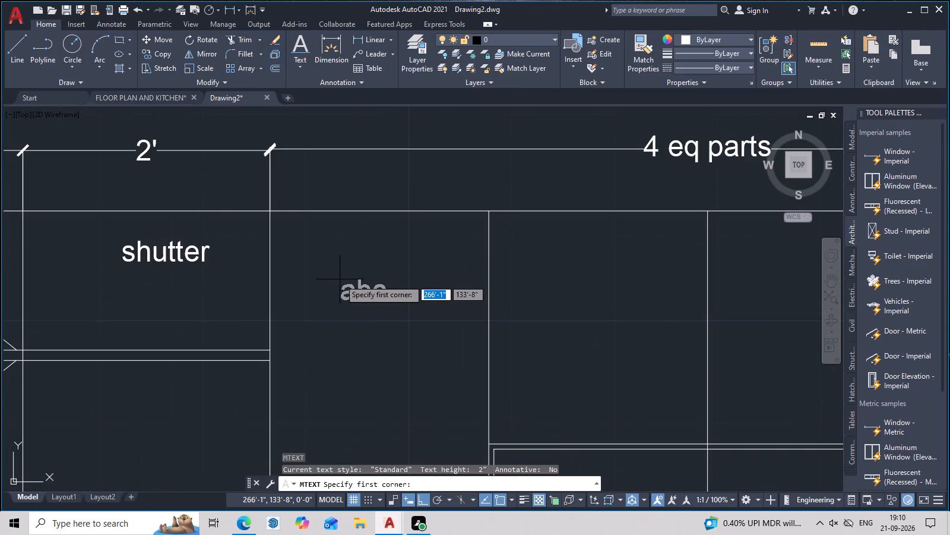
click(345, 241)
click(480, 272)
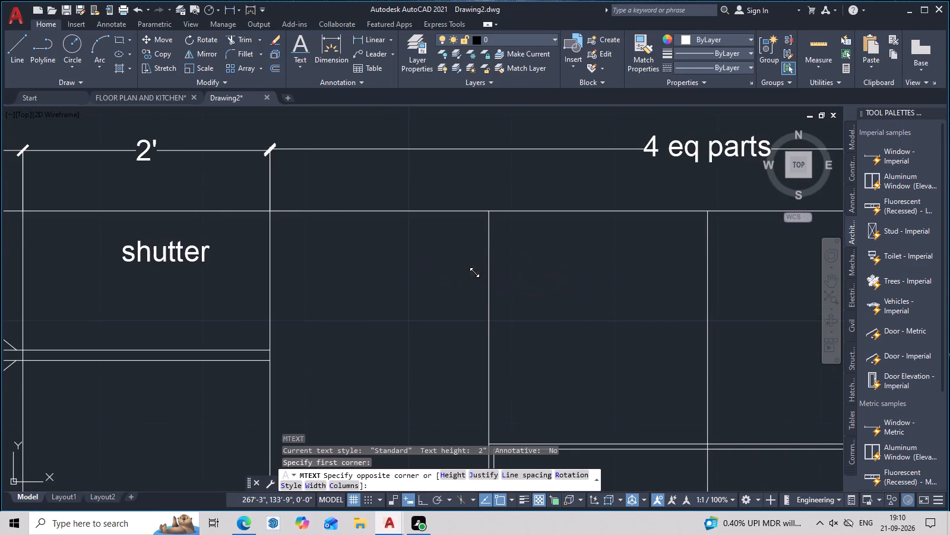
text(shu)
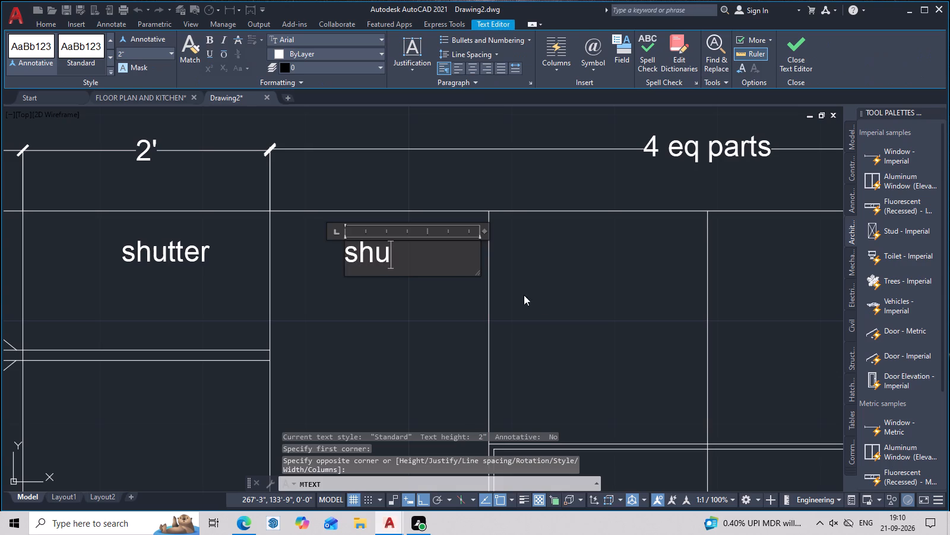
key(t)
key(t)
text(er)
key(space)
click(556, 309)
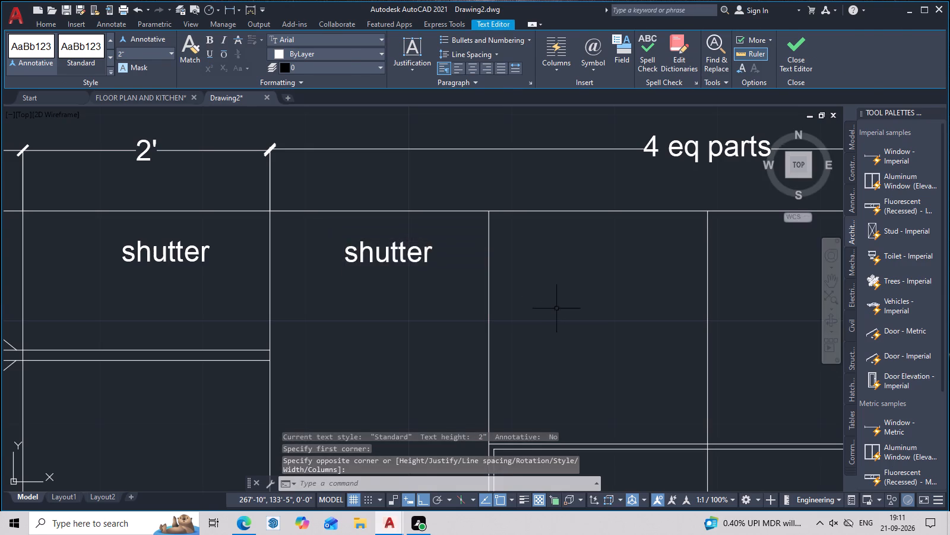
Add the text label "shutter" near the top of the second "4 eq parts" panel from the 2' bay.
scroll(556, 309, down, 2)
middle_drag(556, 309, 451, 317)
scroll(448, 314, up, 1)
text(t)
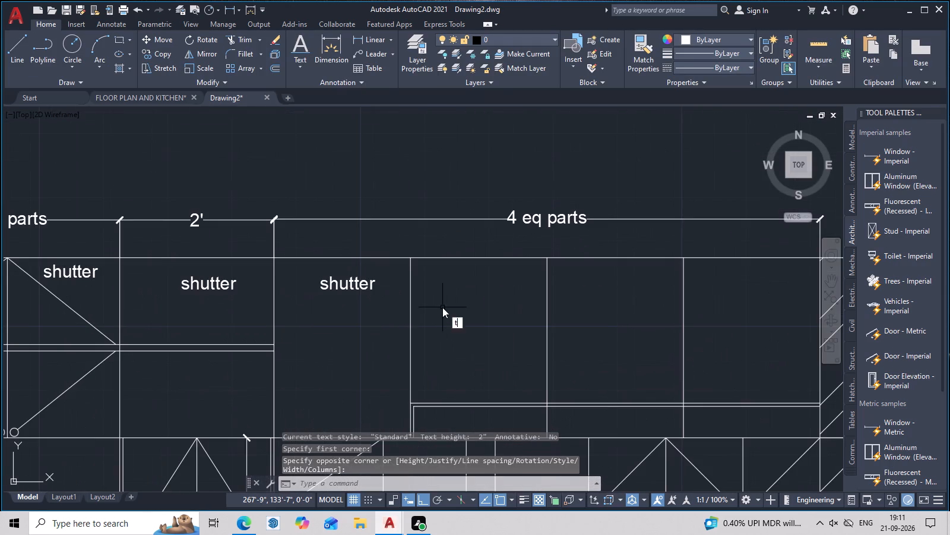
key(space)
click(451, 280)
click(510, 299)
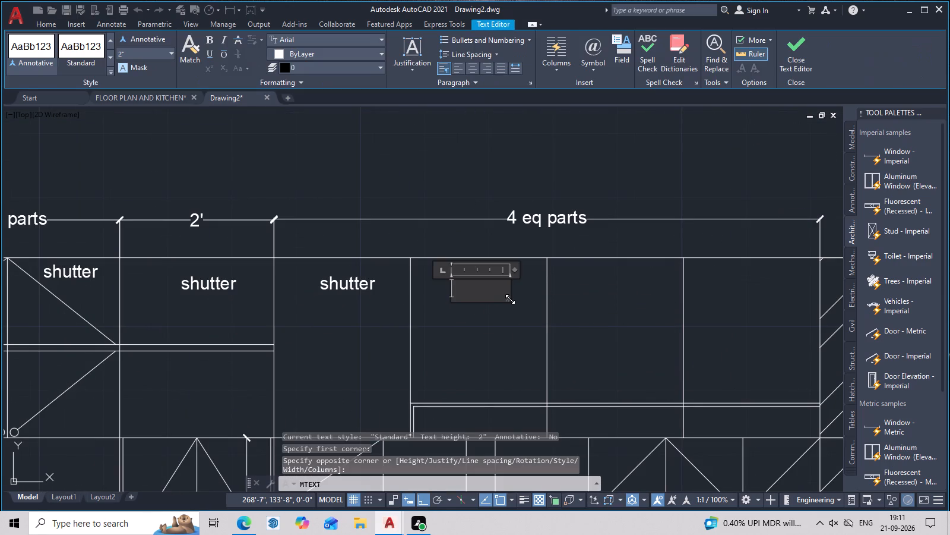
text(shutter)
key(space)
click(624, 319)
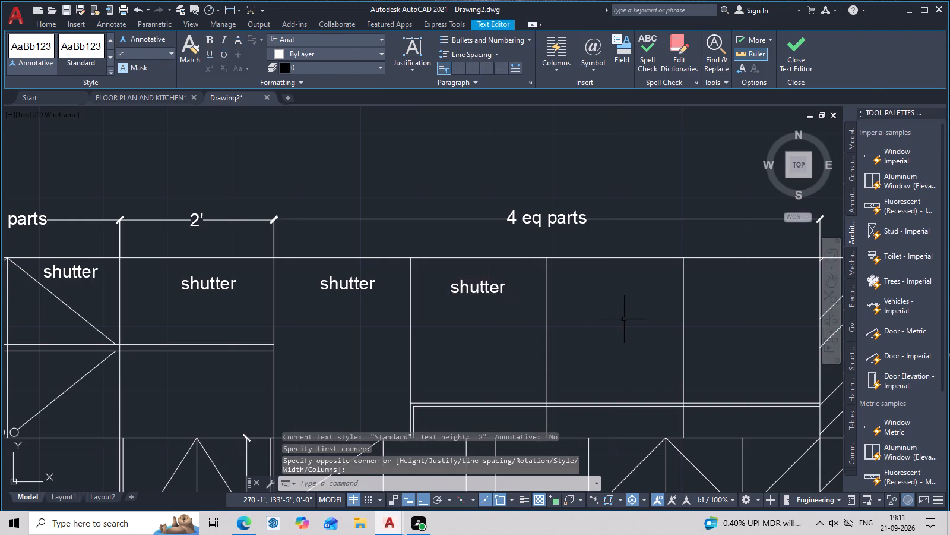
Add the text label "shutter" near the top of the third "4 eq parts" panel from the 2' bay.
scroll(623, 319, down, 2)
middle_drag(623, 319, 501, 326)
scroll(494, 326, up, 2)
middle_drag(494, 326, 462, 319)
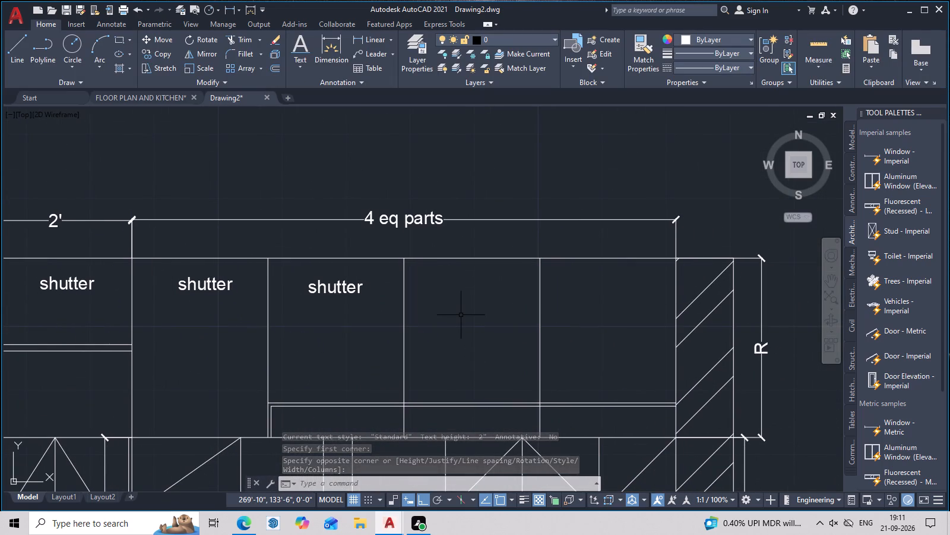
scroll(461, 315, down, 2)
middle_drag(474, 317, 518, 321)
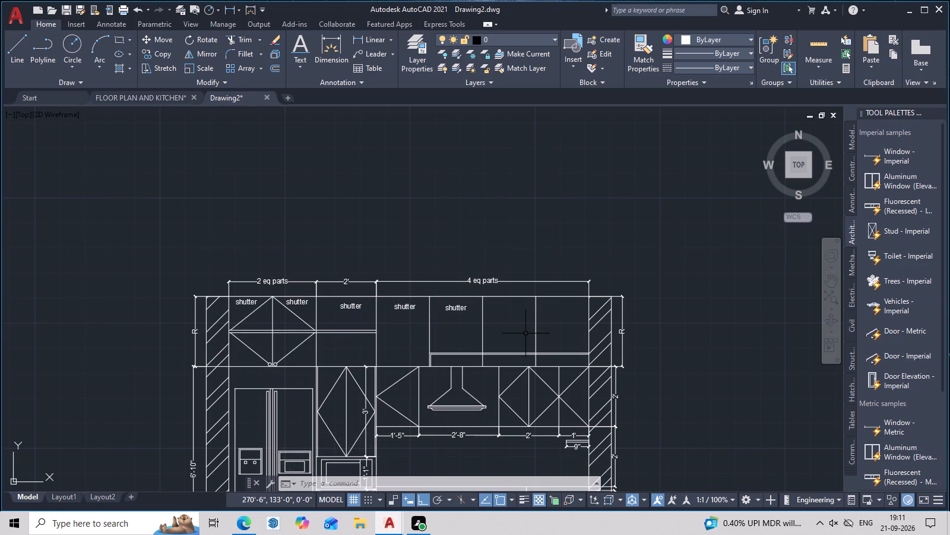
middle_drag(530, 322, 530, 333)
scroll(527, 334, up, 2)
text(t)
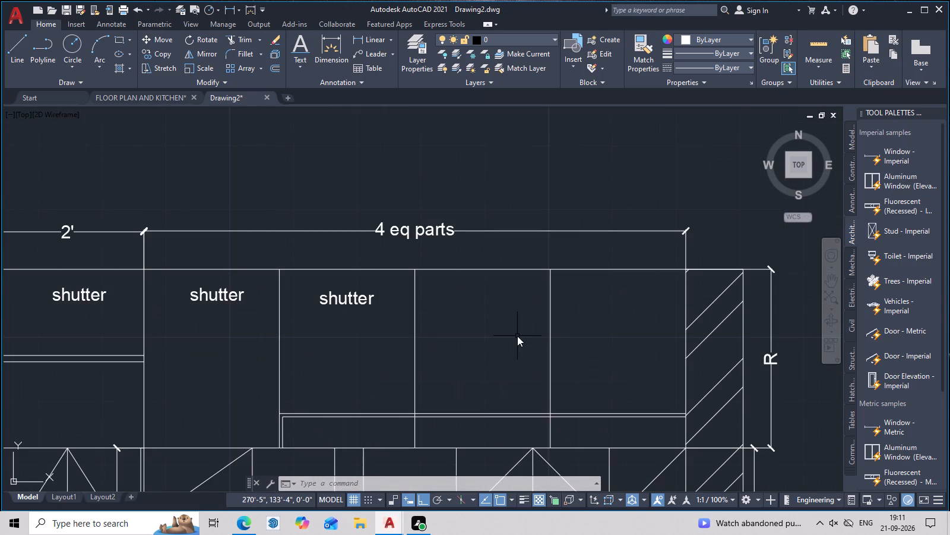
key(space)
middle_drag(517, 336, 486, 354)
scroll(483, 355, up, 1)
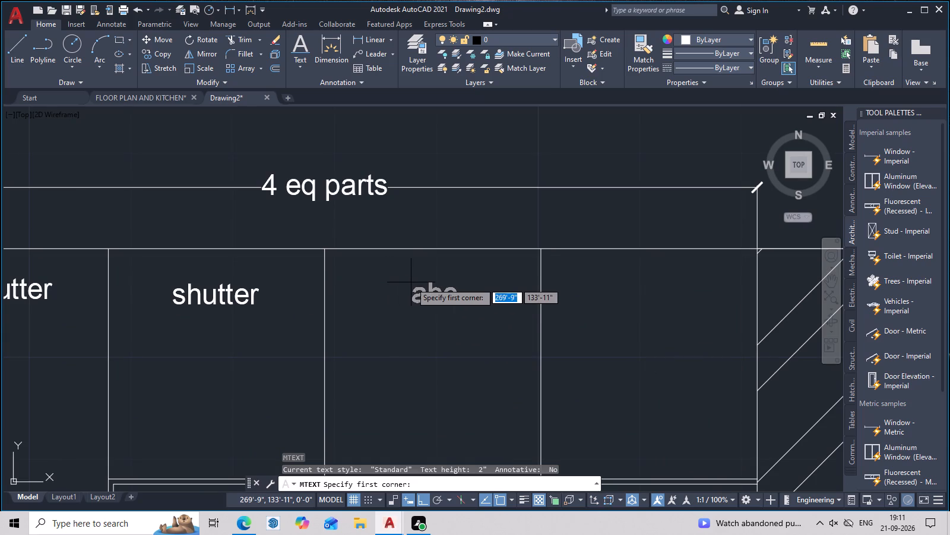
click(394, 284)
click(524, 310)
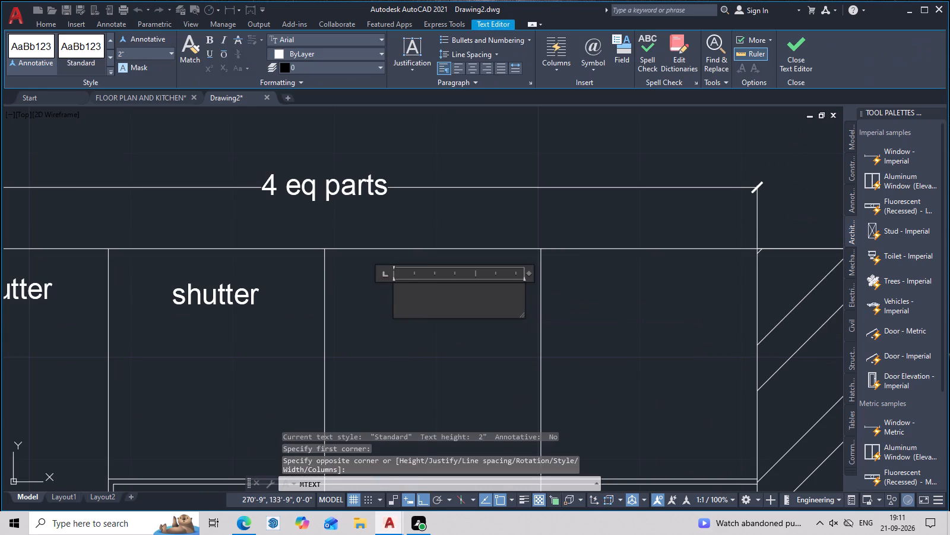
text(shutt)
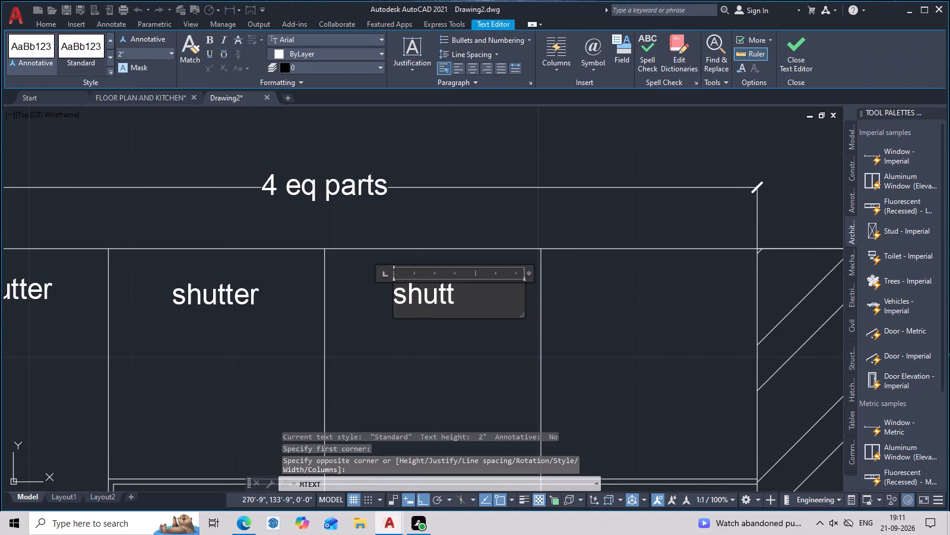
text(we)
key(space)
key(BackSpace)
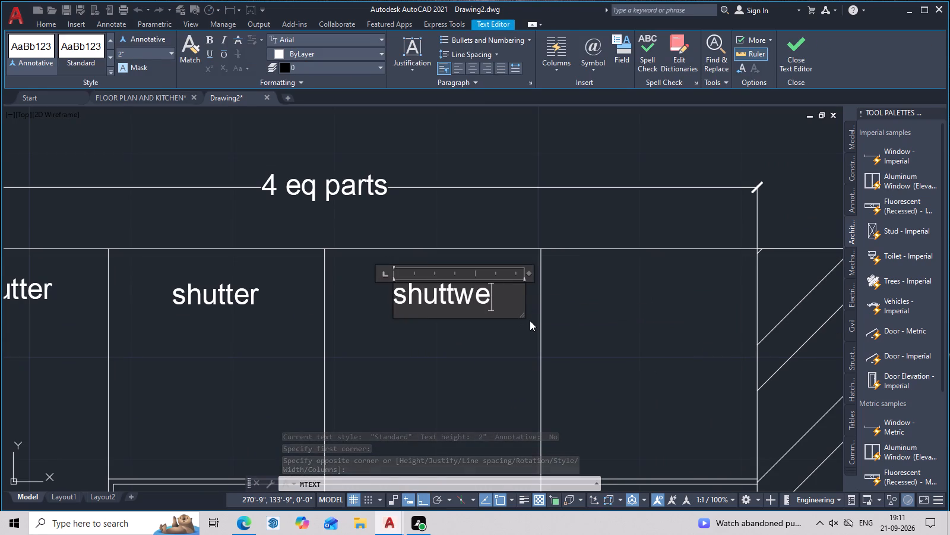
key(BackSpace)
key(BackSpace)
text(er)
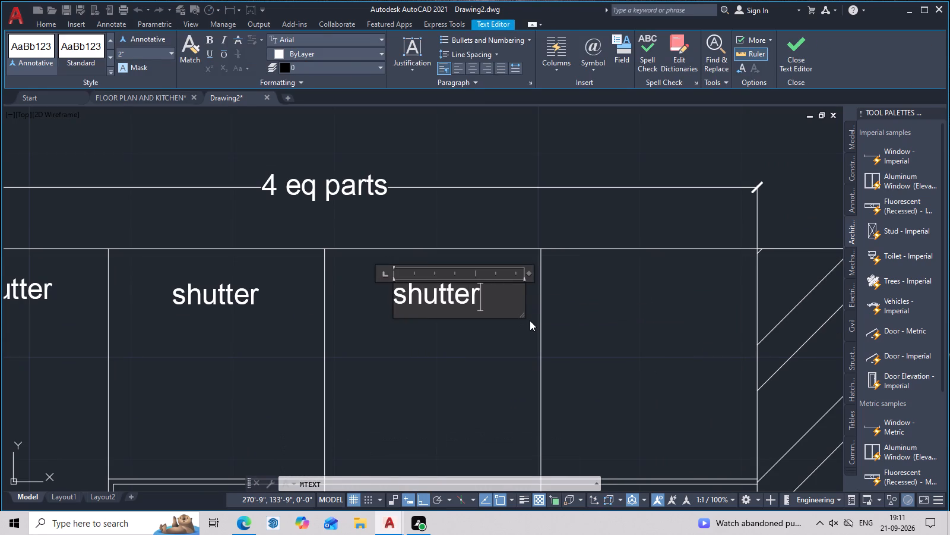
click(590, 324)
middle_click(587, 328)
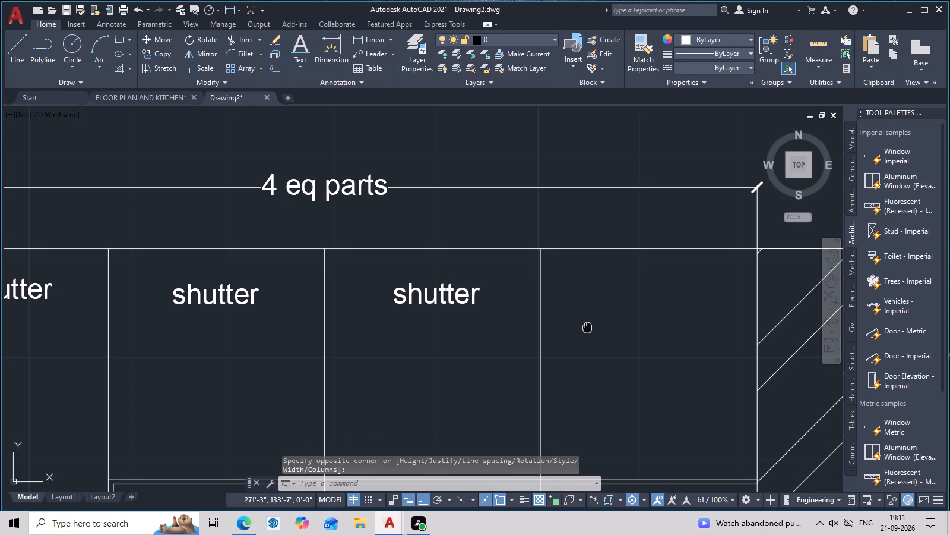
Copy the "shutter" label from the third "4 eq parts" panel into the fourth panel, beside the hatched wall.
scroll(575, 313, up, 1)
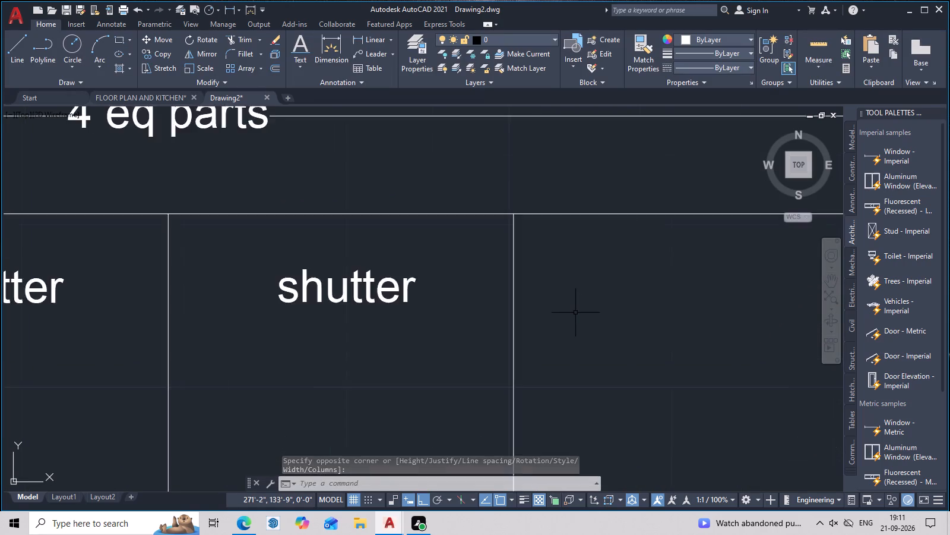
scroll(575, 313, up, 1)
middle_drag(575, 313, 521, 319)
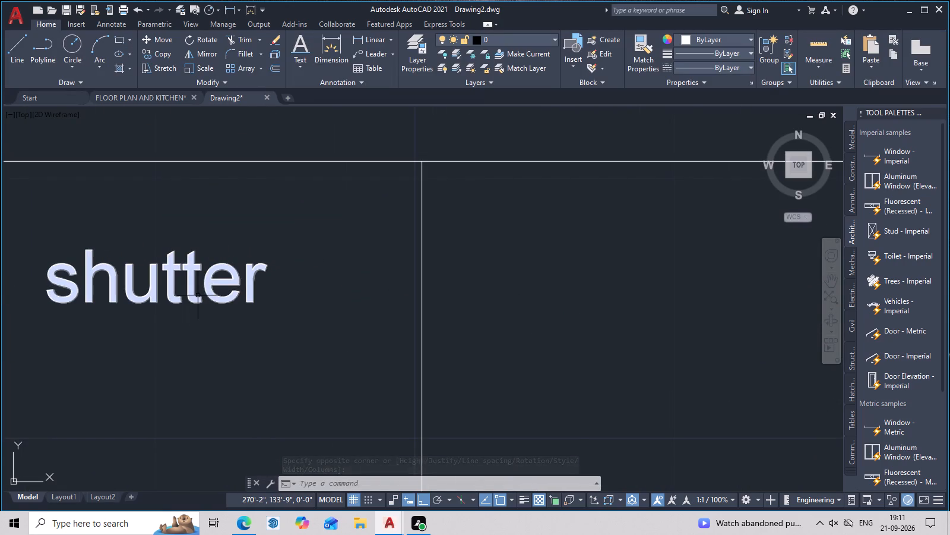
click(198, 295)
key(c)
key(o)
key(space)
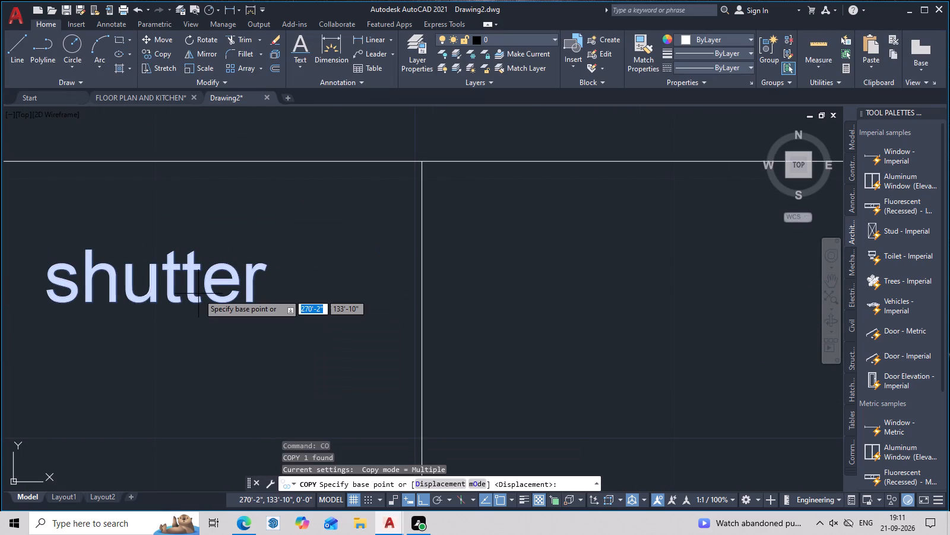
click(192, 299)
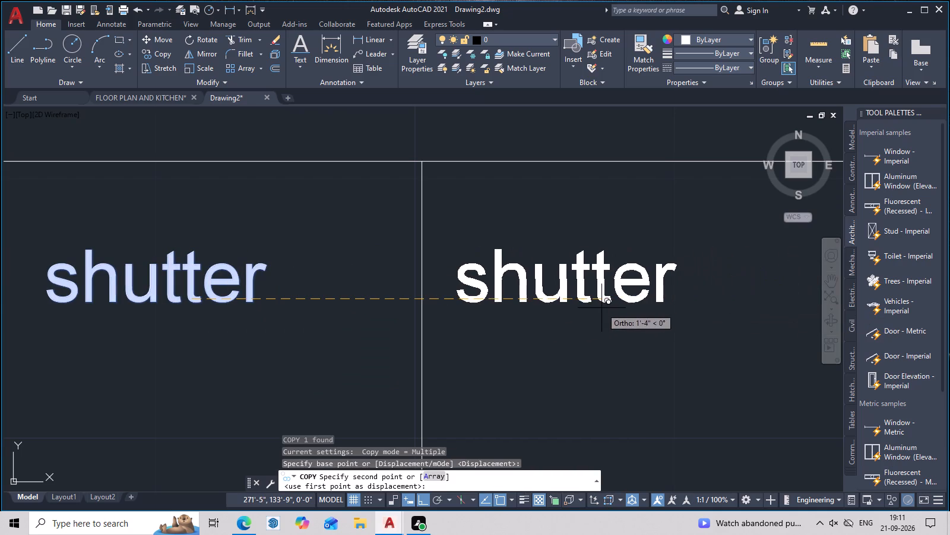
click(620, 303)
scroll(623, 303, down, 3)
middle_click(634, 328)
key(Escape)
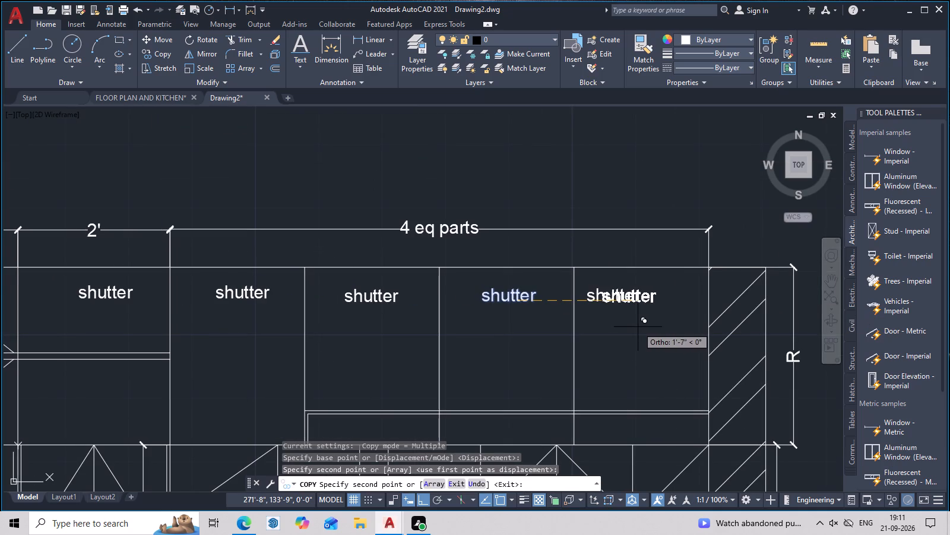
key(Escape)
Draw the opening diagonals in the fourth "4 eq parts" panel, from its inner corners to the mid-height of the wall side.
text(l)
key(space)
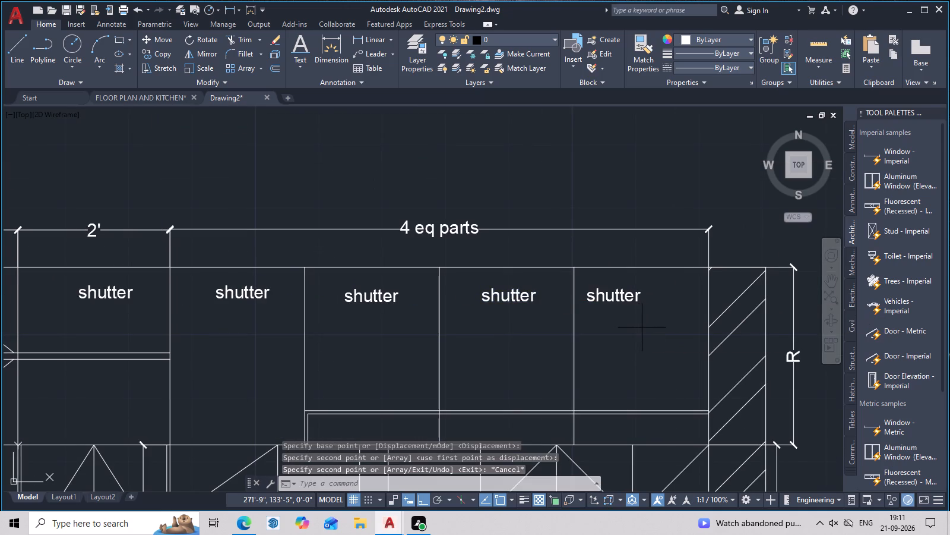
scroll(642, 328, up, 1)
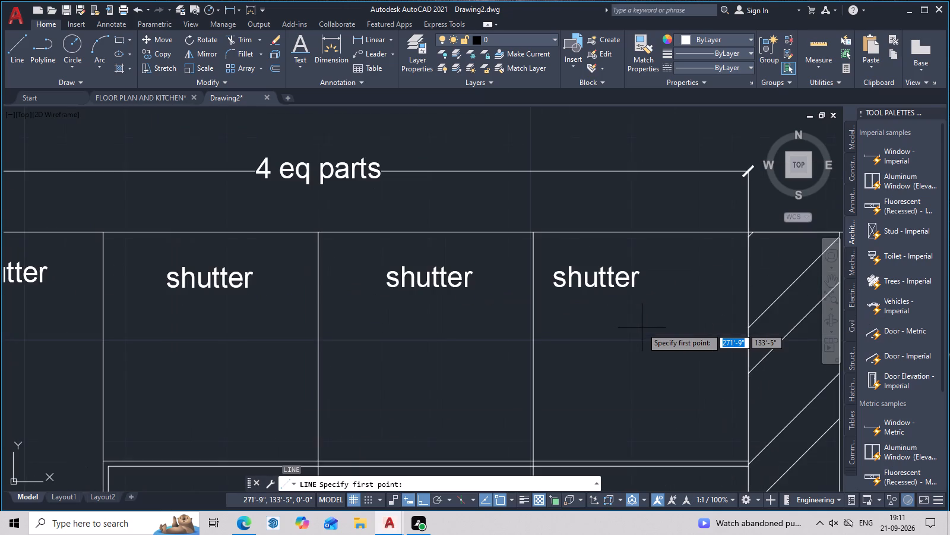
scroll(594, 393, down, 2)
middle_drag(595, 407, 627, 325)
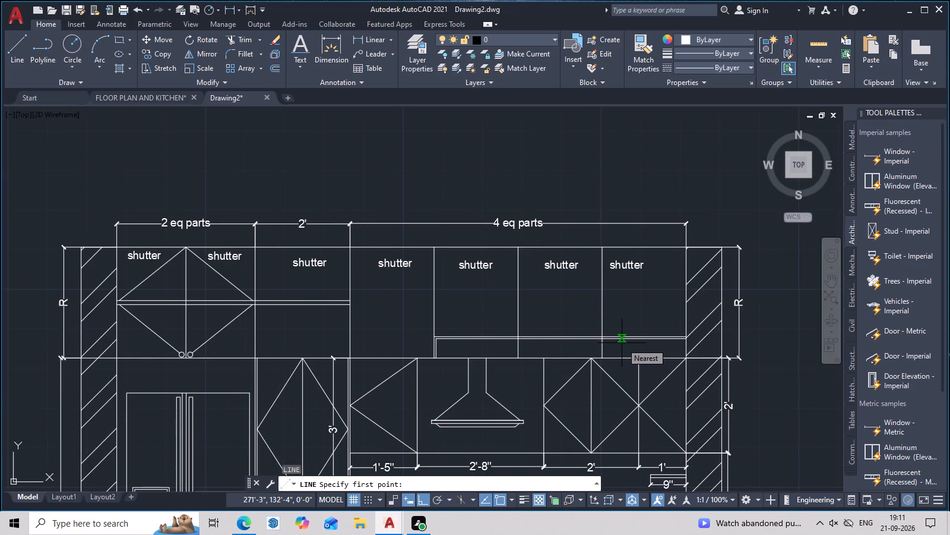
click(603, 357)
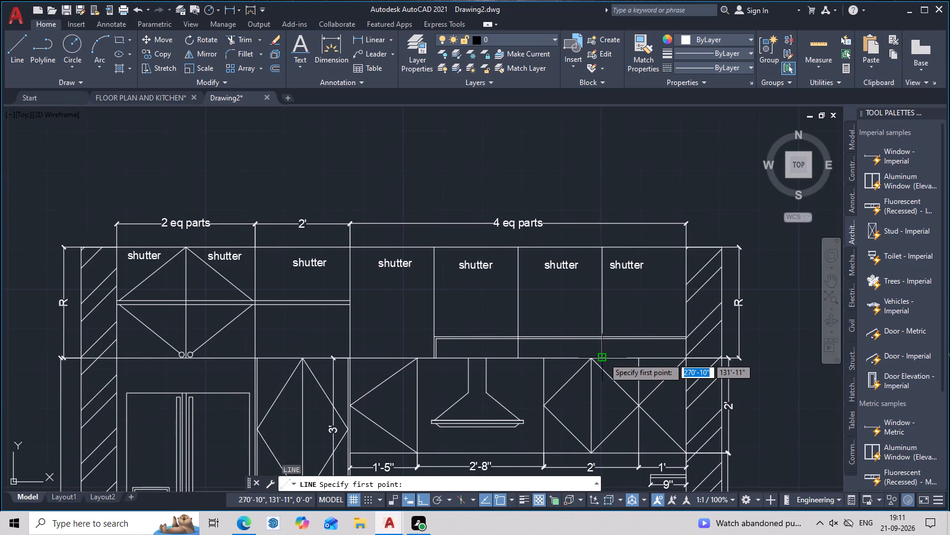
click(683, 301)
click(607, 253)
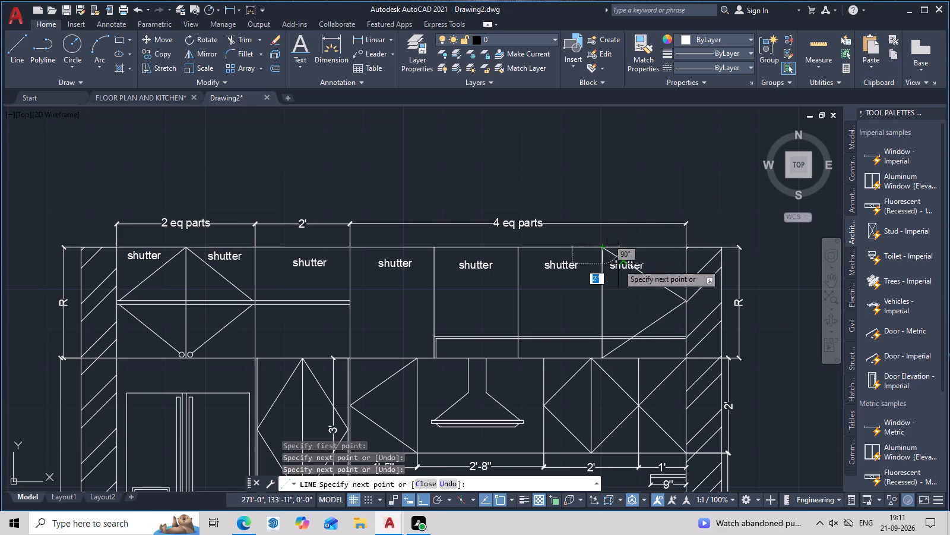
key(Escape)
Mirror the fourth panel's two diagonals across the divider into the third "4 eq parts" panel, keeping the originals.
middle_drag(678, 310, 731, 329)
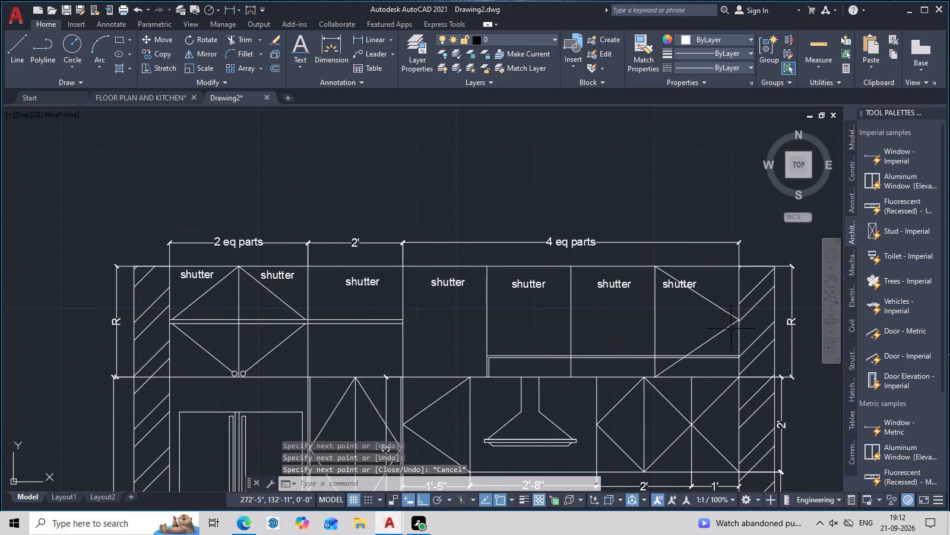
middle_drag(720, 328, 632, 306)
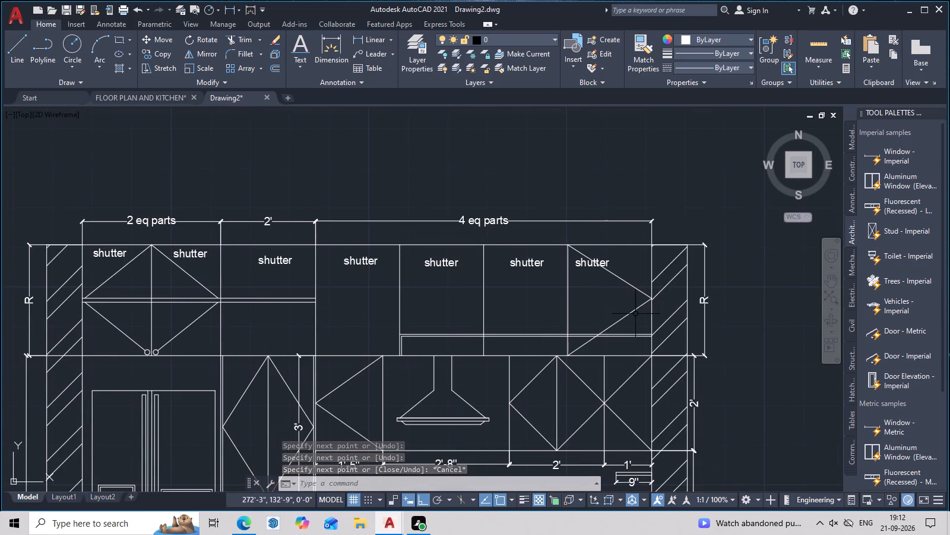
click(635, 309)
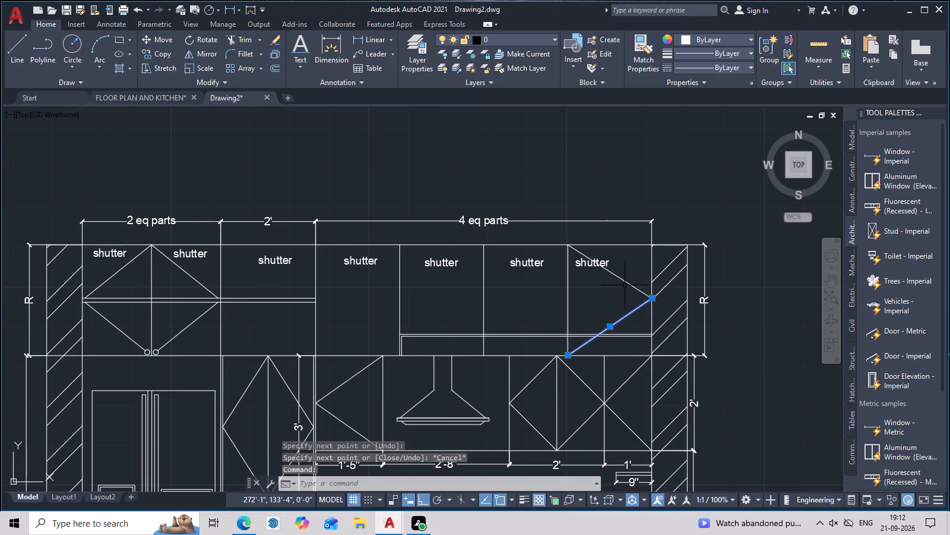
click(626, 282)
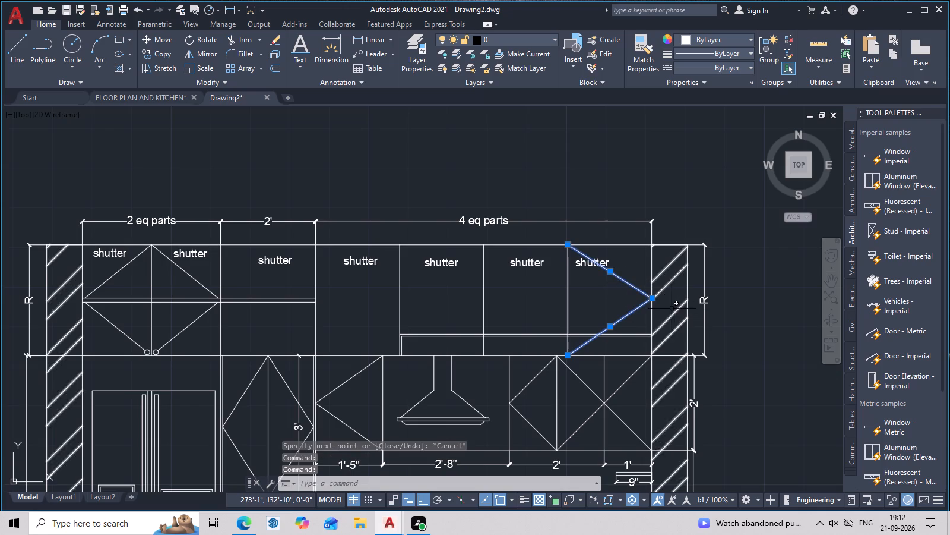
text(mi)
key(space)
scroll(578, 344, up, 2)
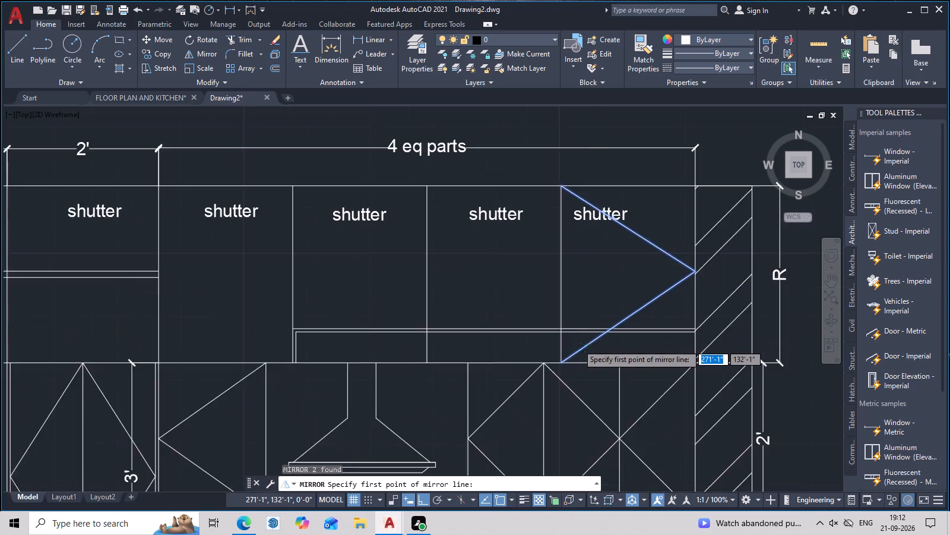
click(553, 374)
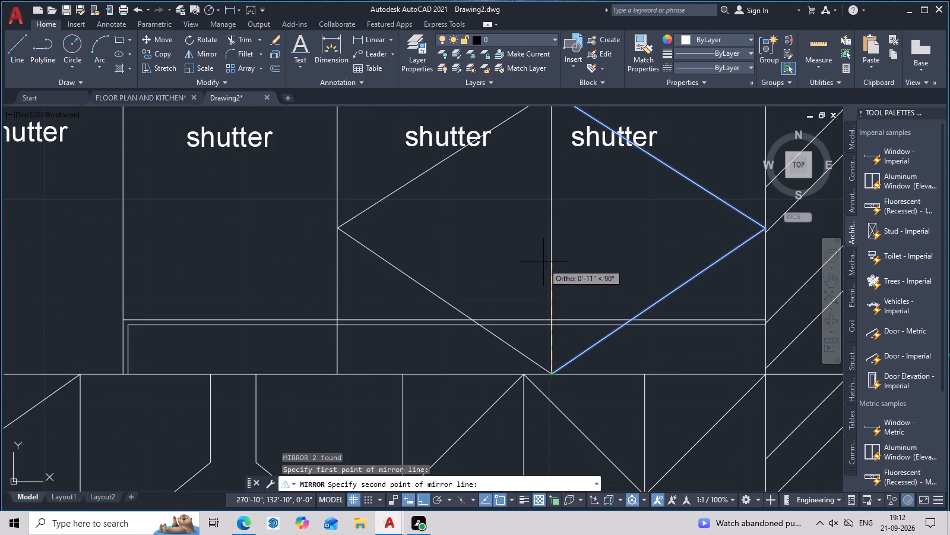
click(543, 262)
scroll(543, 262, down, 1)
drag(569, 304, 543, 262)
scroll(537, 259, down, 2)
Draw diagonals in the second "4 eq parts" panel, from its corners nearest the 2' bay to the mid-height of the opposite divider.
middle_drag(558, 266, 578, 273)
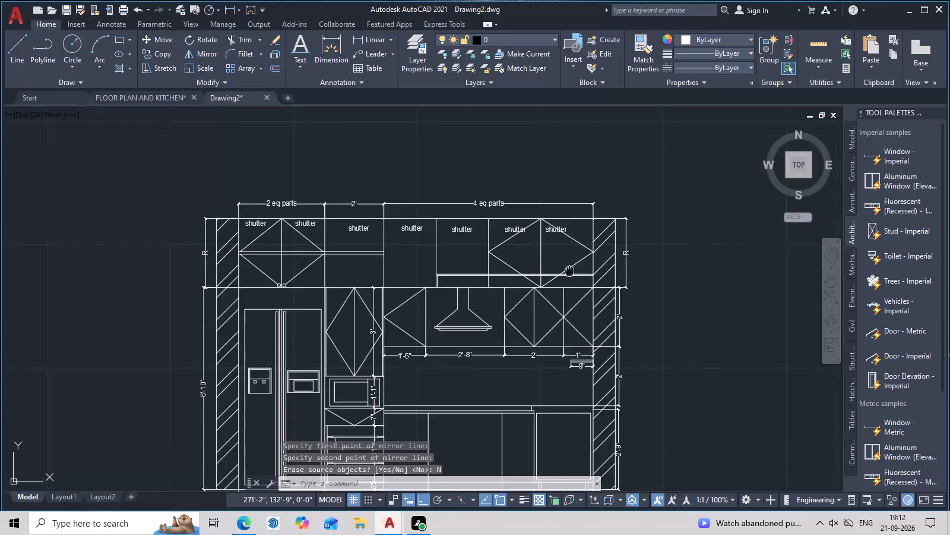
middle_drag(578, 273, 712, 289)
scroll(688, 279, up, 2)
middle_drag(683, 276, 736, 307)
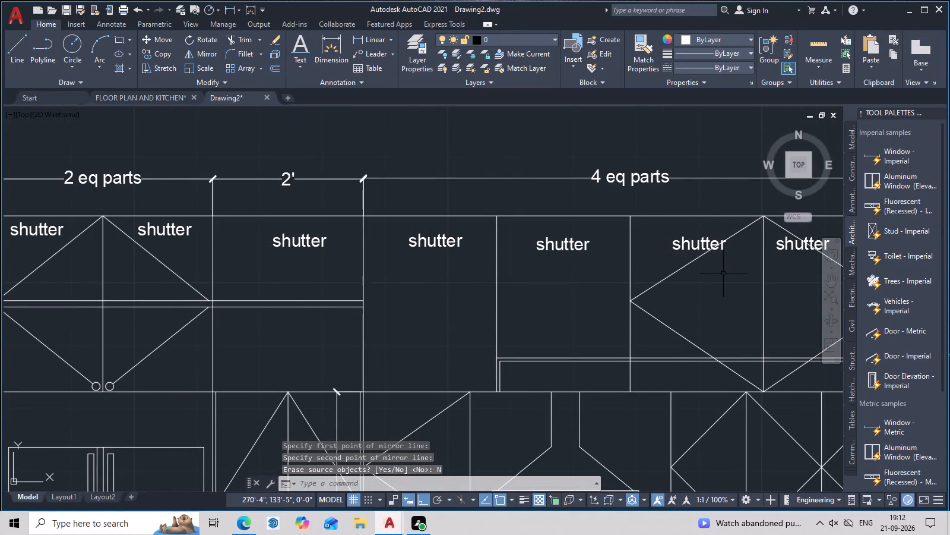
key(l)
key(space)
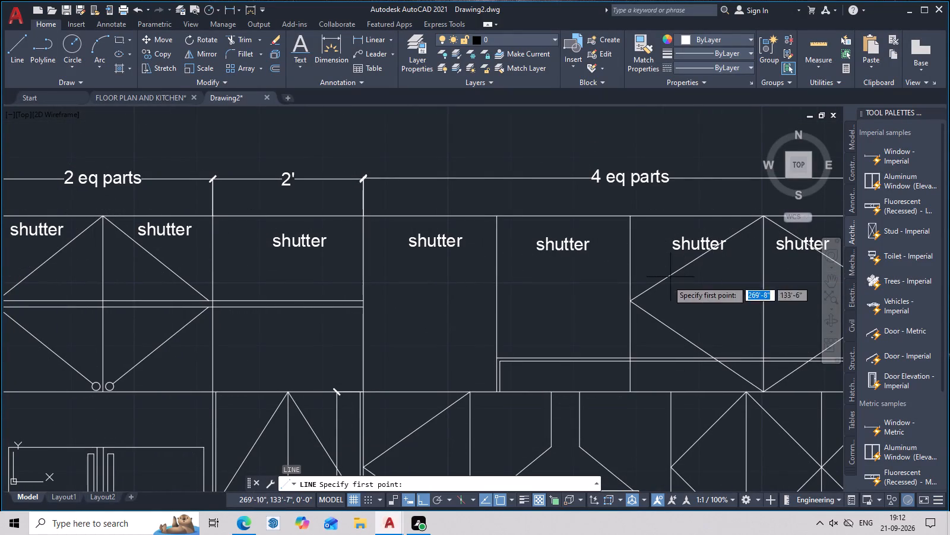
scroll(503, 390, up, 3)
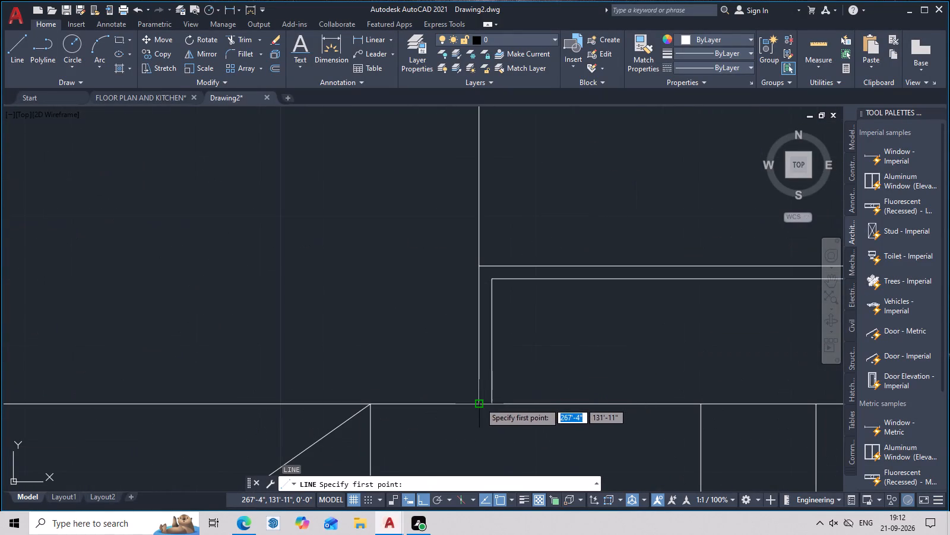
click(479, 403)
scroll(601, 325, down, 3)
middle_drag(601, 325, 514, 380)
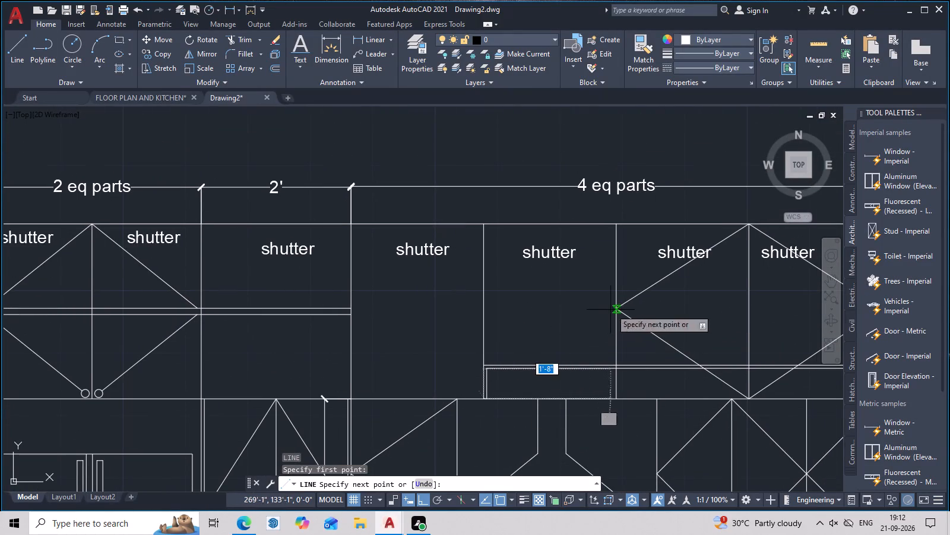
click(614, 309)
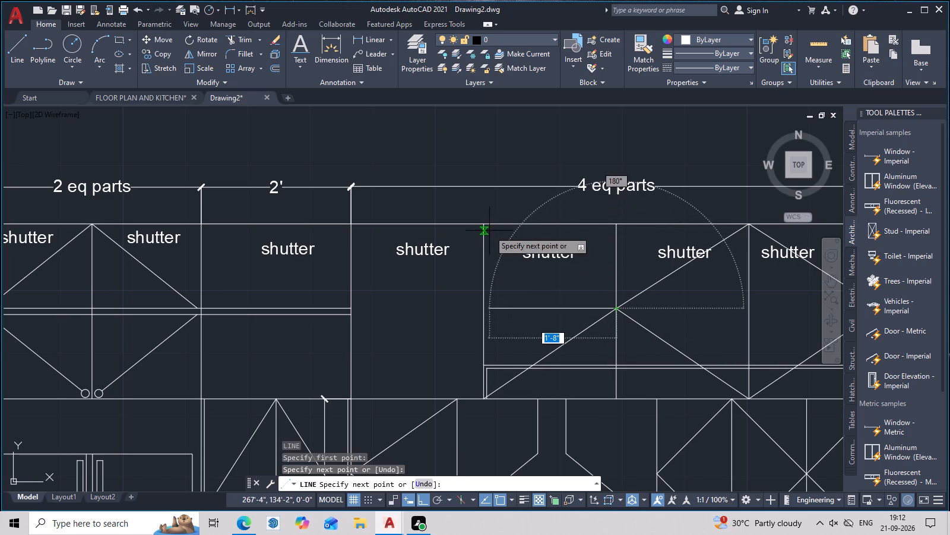
click(483, 224)
scroll(579, 308, down, 2)
middle_drag(582, 316, 598, 323)
key(Escape)
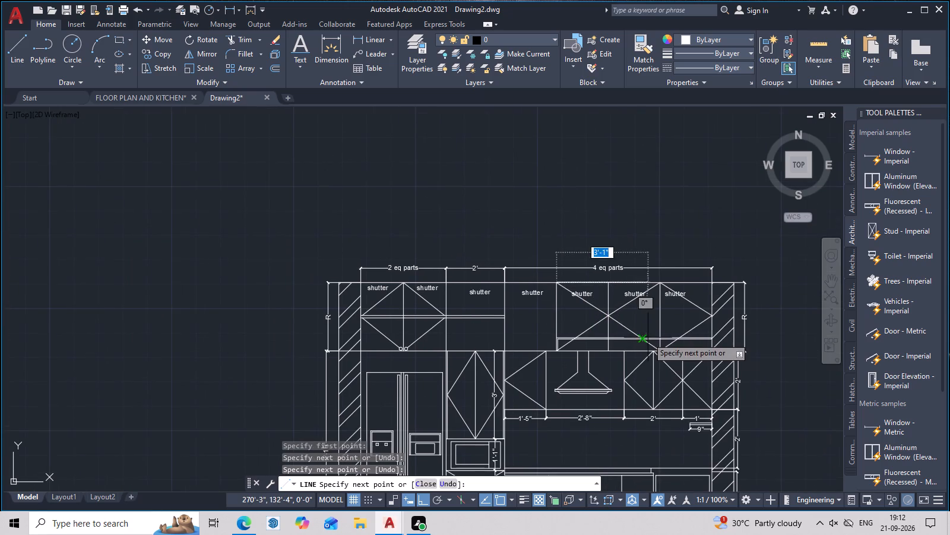
middle_drag(648, 338, 714, 353)
key(Escape)
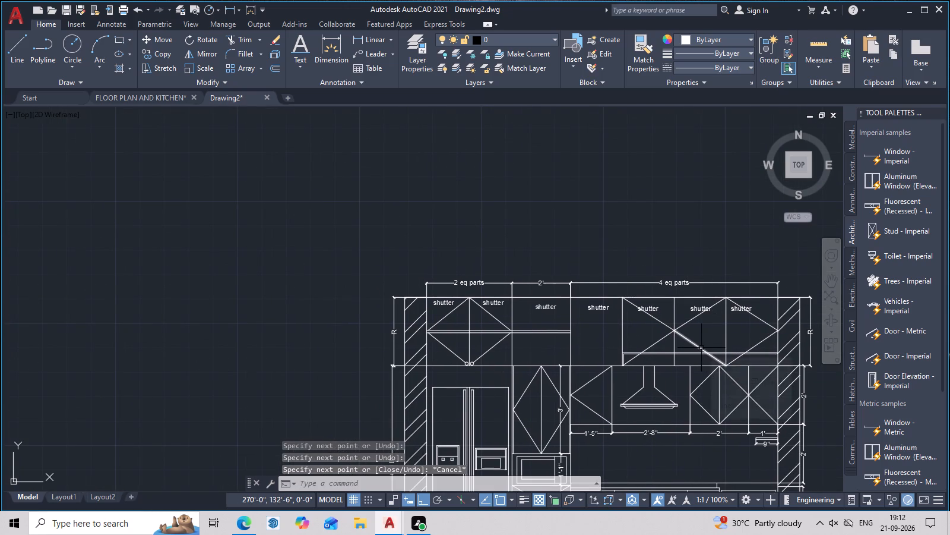
Draw diagonals in the first "4 eq parts" panel, meeting mid-height at the 2' bay and ending at the opposite divider's corners.
text(l)
key(space)
scroll(633, 298, up, 2)
middle_drag(633, 298, 647, 254)
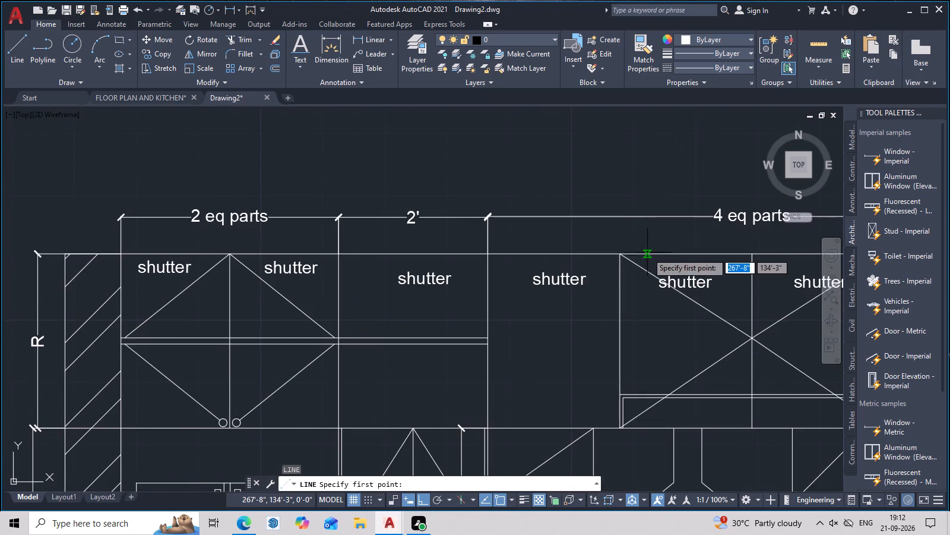
click(619, 255)
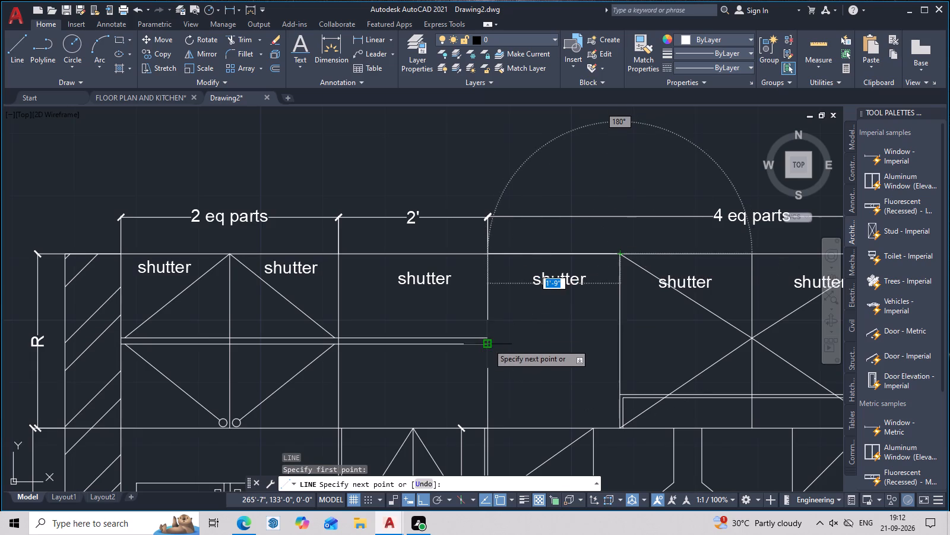
click(489, 339)
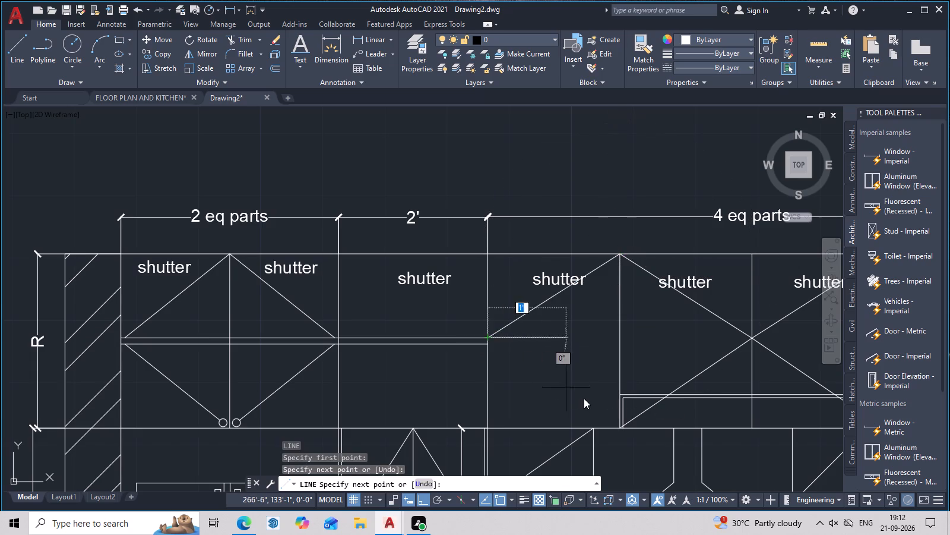
click(619, 425)
key(Escape)
Examine the "4 eq parts" loft shutters and the chimney-level cabinets beneath them for remaining details.
scroll(651, 423, down, 1)
middle_drag(662, 424, 658, 407)
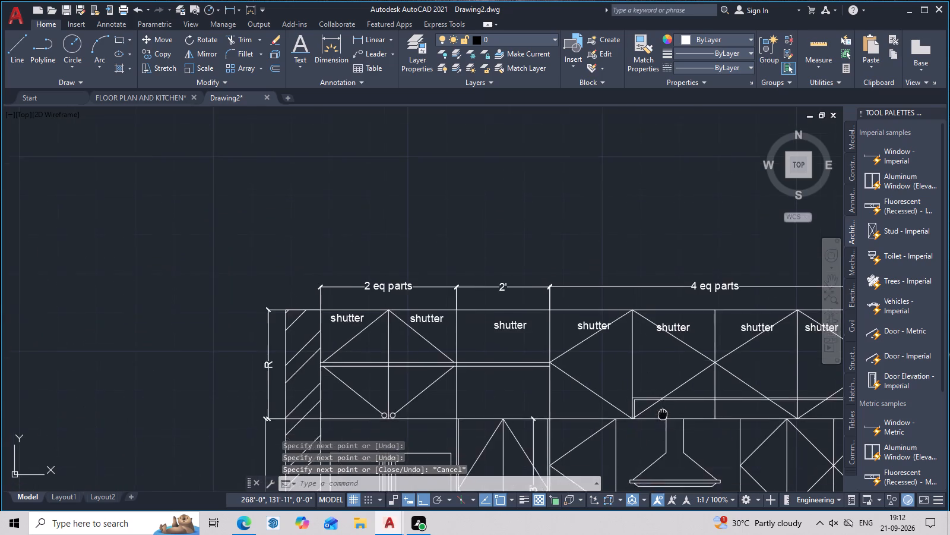
middle_drag(658, 407, 617, 360)
scroll(707, 374, up, 2)
middle_drag(627, 361, 520, 337)
scroll(569, 344, down, 1)
middle_drag(735, 408, 656, 438)
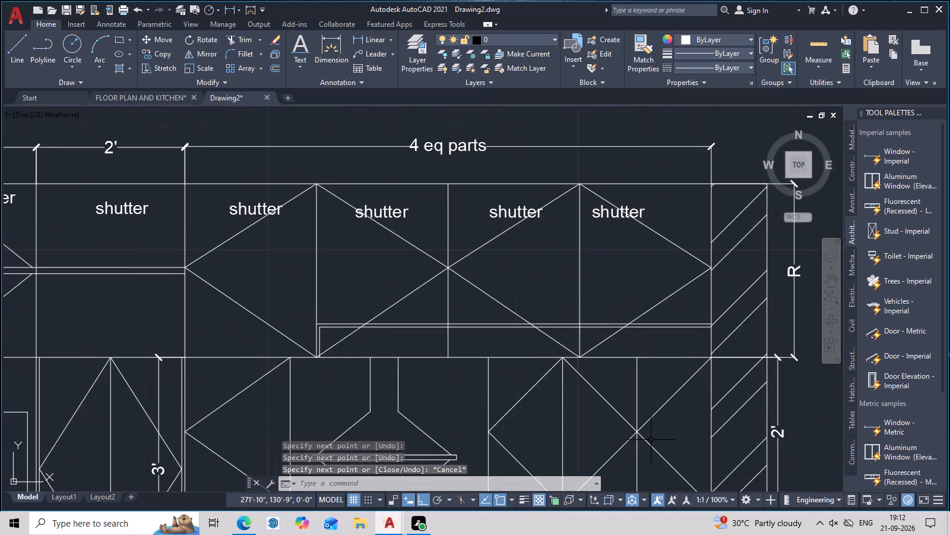
scroll(648, 424, down, 2)
middle_drag(670, 386, 692, 303)
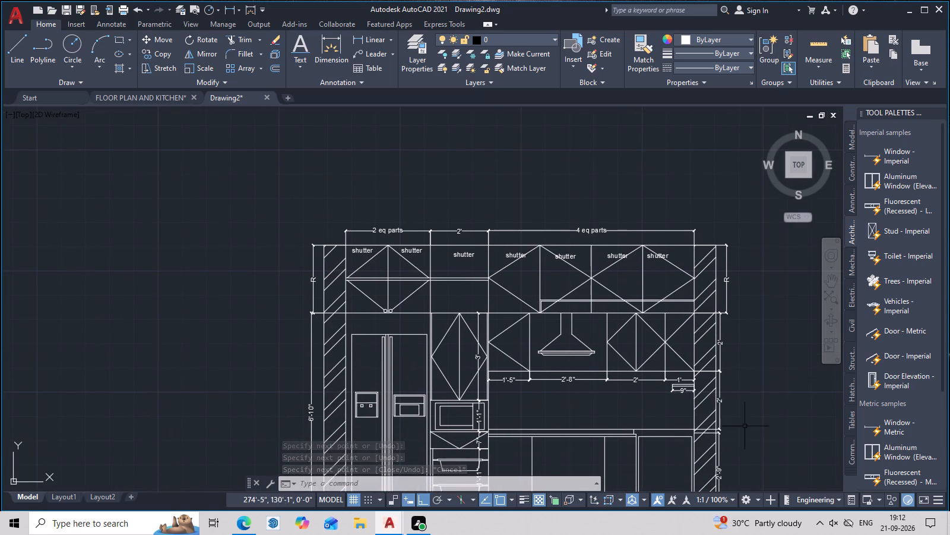
scroll(645, 317, up, 2)
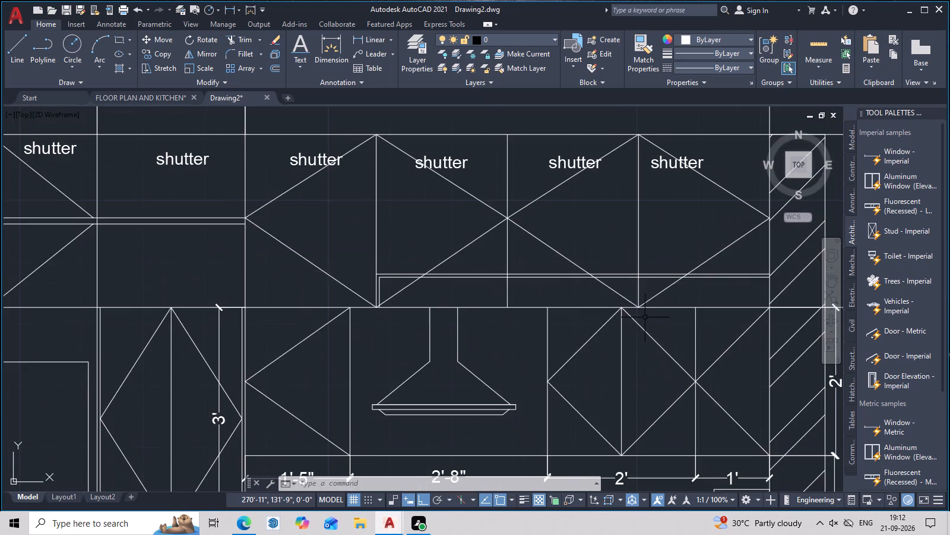
middle_drag(645, 317, 628, 281)
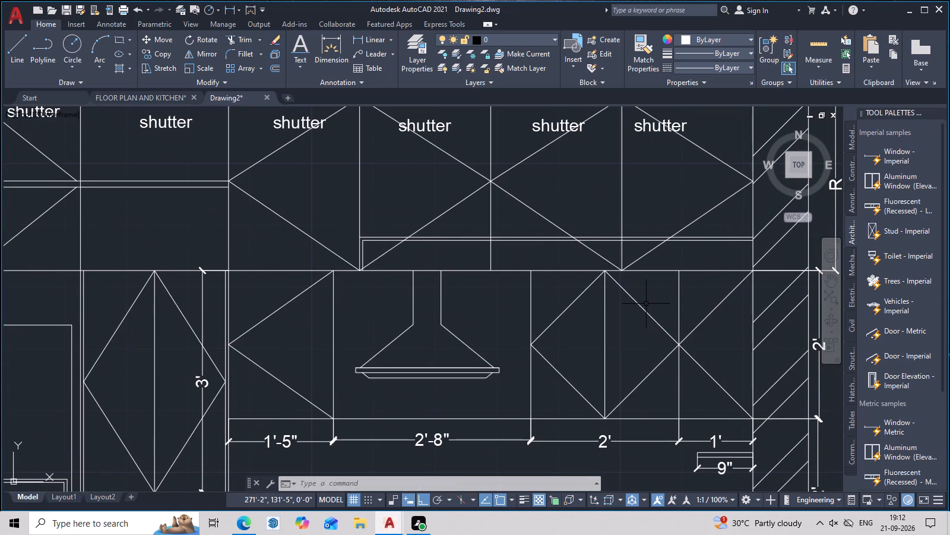
scroll(650, 267, down, 1)
middle_drag(649, 267, 645, 304)
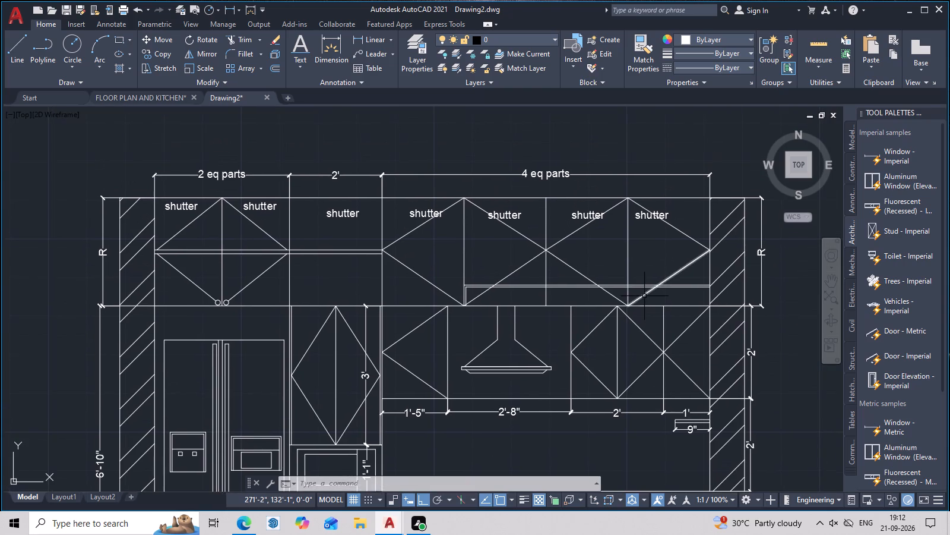
scroll(644, 296, up, 2)
middle_drag(644, 296, 651, 246)
scroll(651, 244, down, 2)
middle_drag(651, 244, 649, 330)
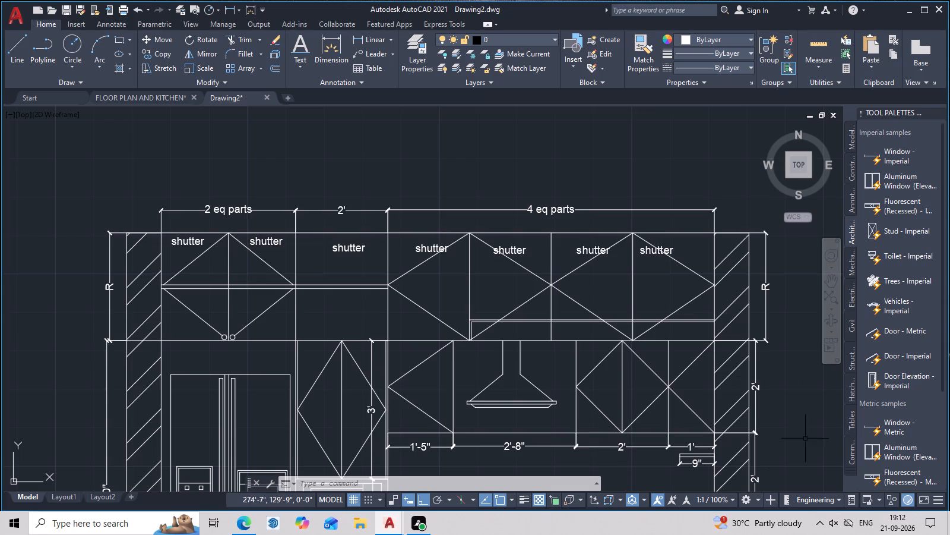
scroll(638, 379, up, 3)
middle_drag(641, 361, 607, 487)
scroll(616, 372, up, 1)
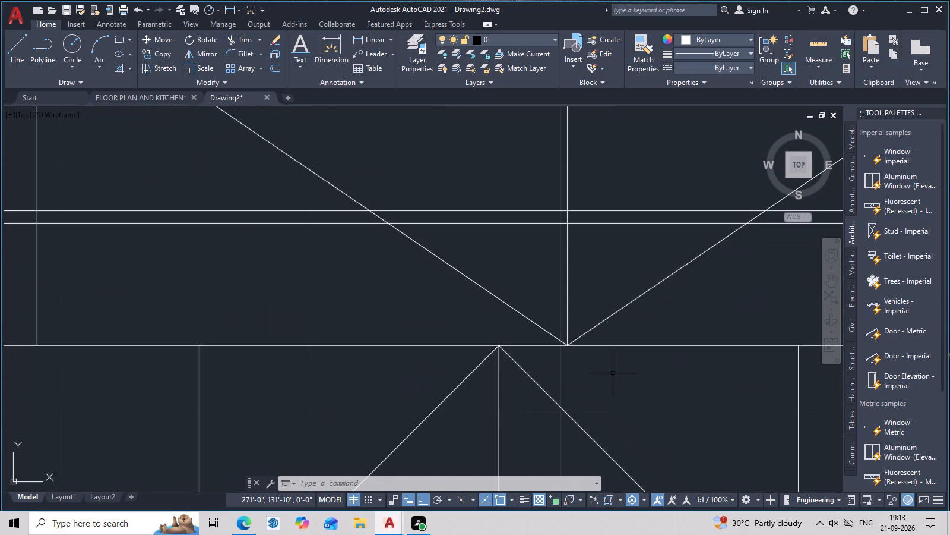
Draw a knob circle of about 1" radius on the fourth loft panel's lower diagonal and mirror it across the divider, keeping the original.
text(c)
key(space)
click(609, 311)
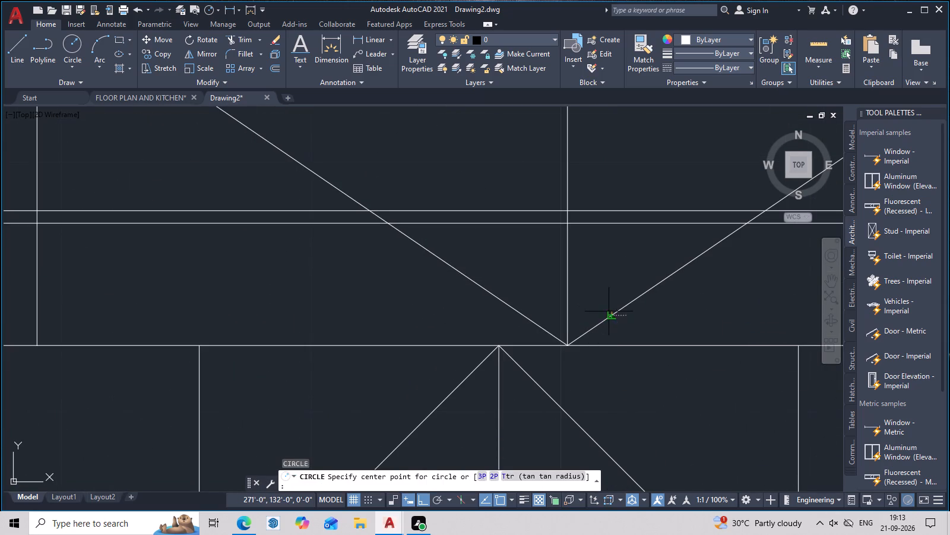
click(635, 322)
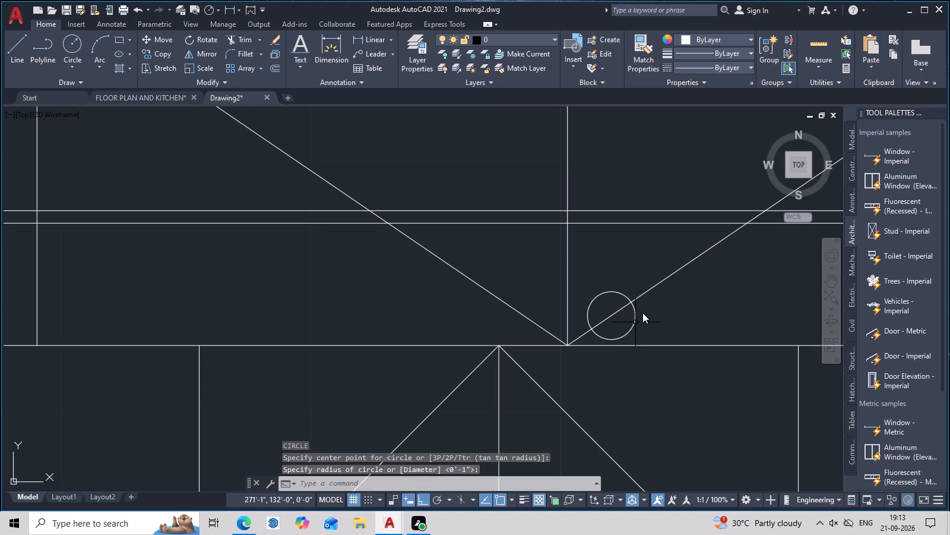
click(636, 317)
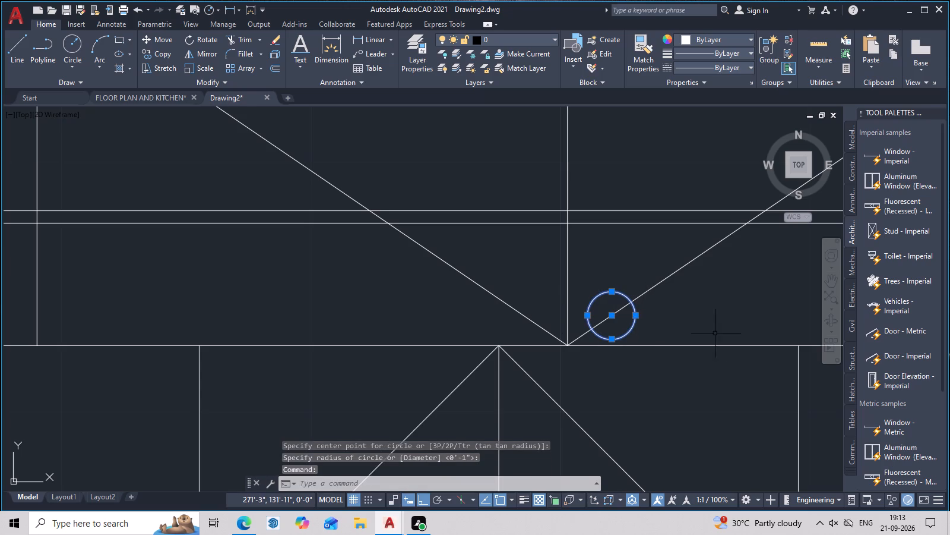
text(mi)
key(space)
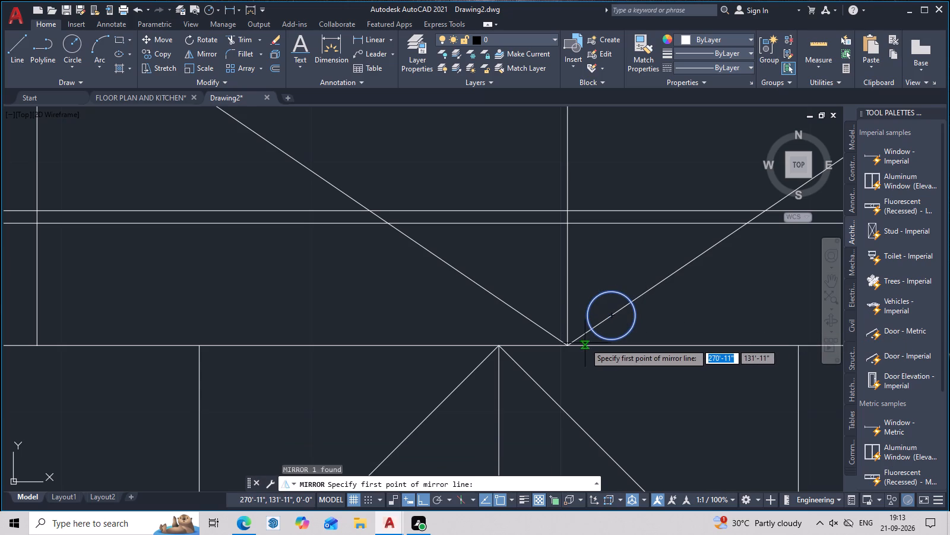
click(571, 345)
click(572, 253)
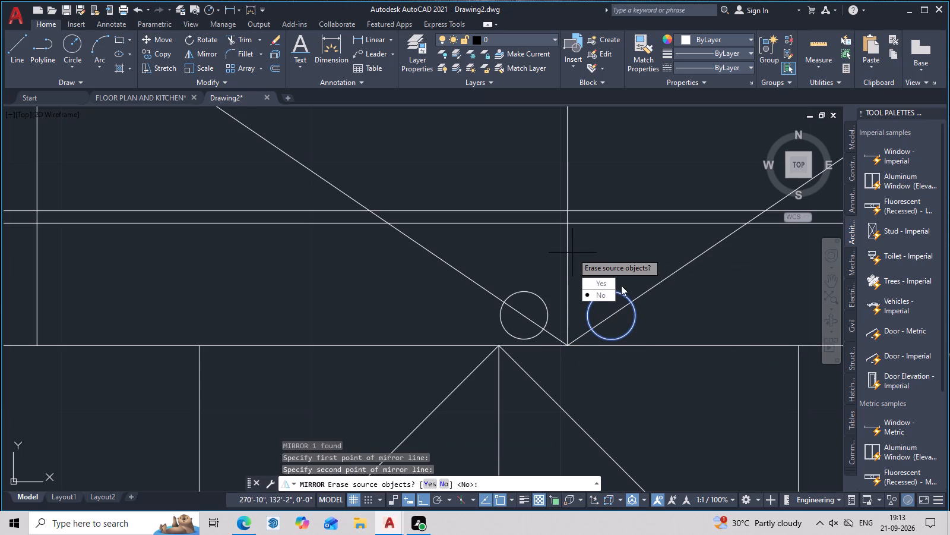
drag(607, 295, 572, 253)
middle_drag(663, 284, 687, 283)
key(Escape)
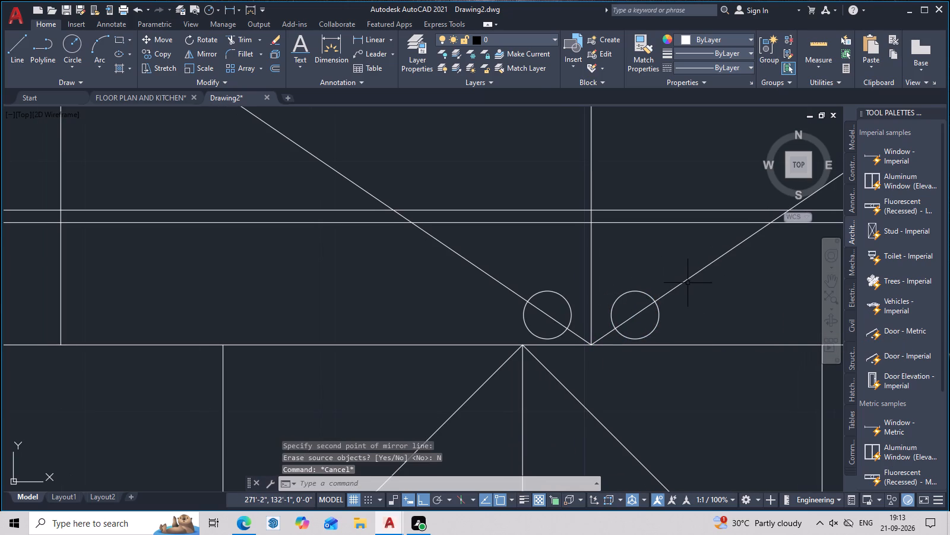
Trim the third and fourth loft panels' lower diagonals inside the two knob circles and between the circles and the divider.
text(tr)
key(space)
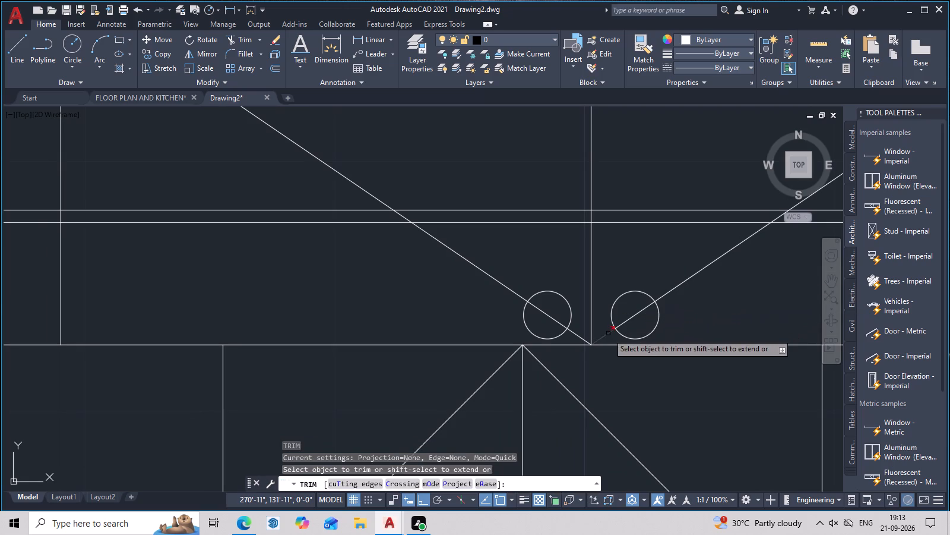
click(608, 333)
click(638, 316)
click(578, 336)
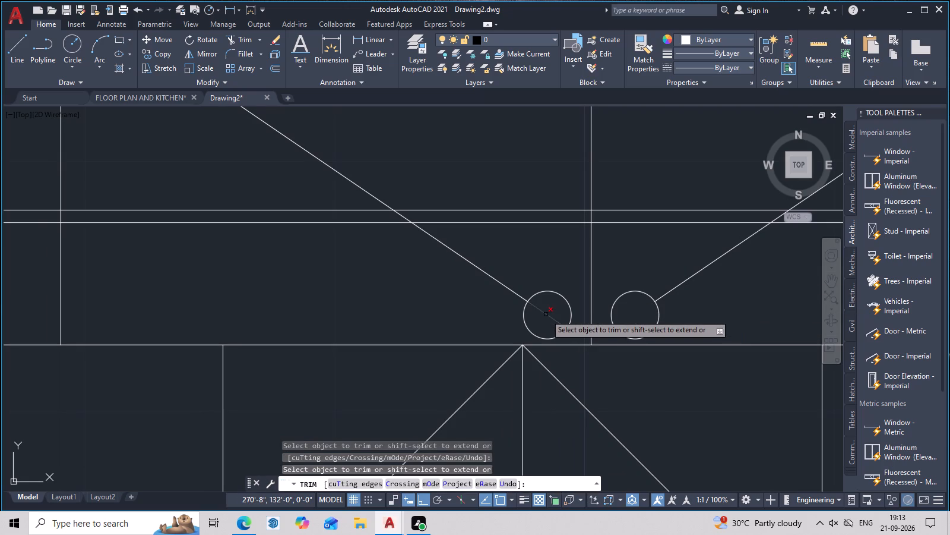
click(546, 314)
scroll(579, 313, down, 4)
middle_drag(628, 364, 718, 383)
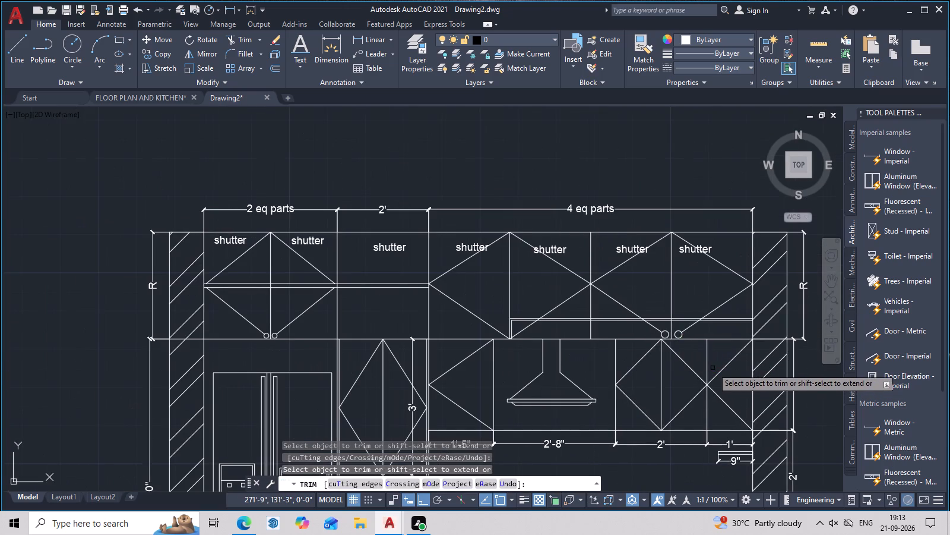
scroll(680, 335, up, 2)
key(Escape)
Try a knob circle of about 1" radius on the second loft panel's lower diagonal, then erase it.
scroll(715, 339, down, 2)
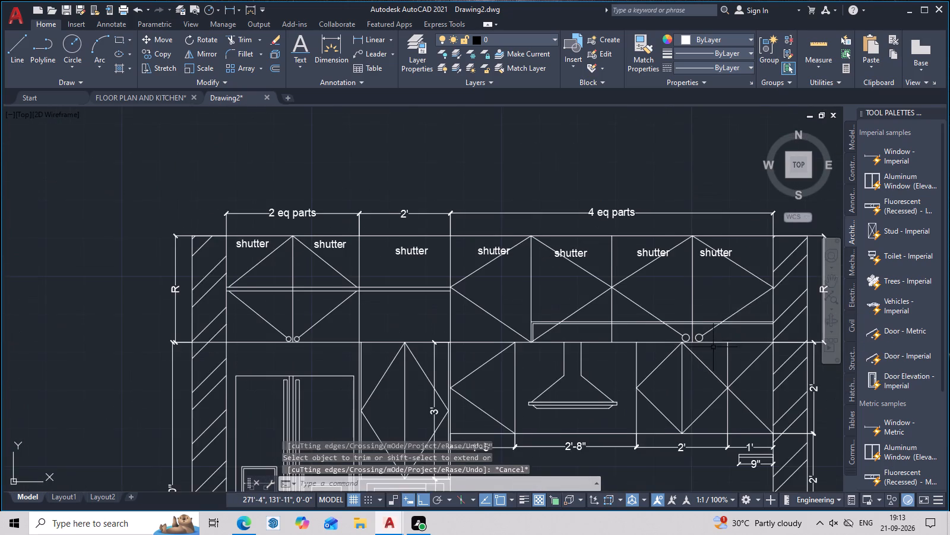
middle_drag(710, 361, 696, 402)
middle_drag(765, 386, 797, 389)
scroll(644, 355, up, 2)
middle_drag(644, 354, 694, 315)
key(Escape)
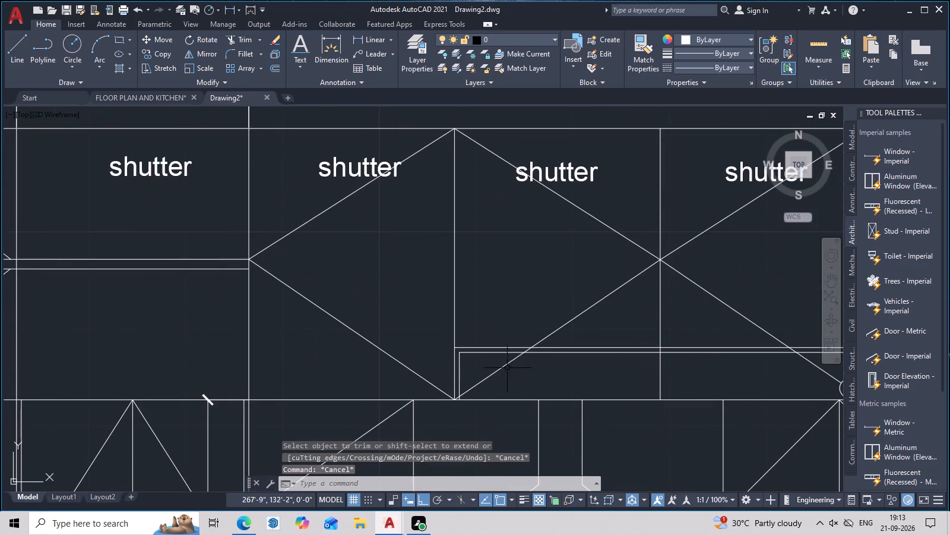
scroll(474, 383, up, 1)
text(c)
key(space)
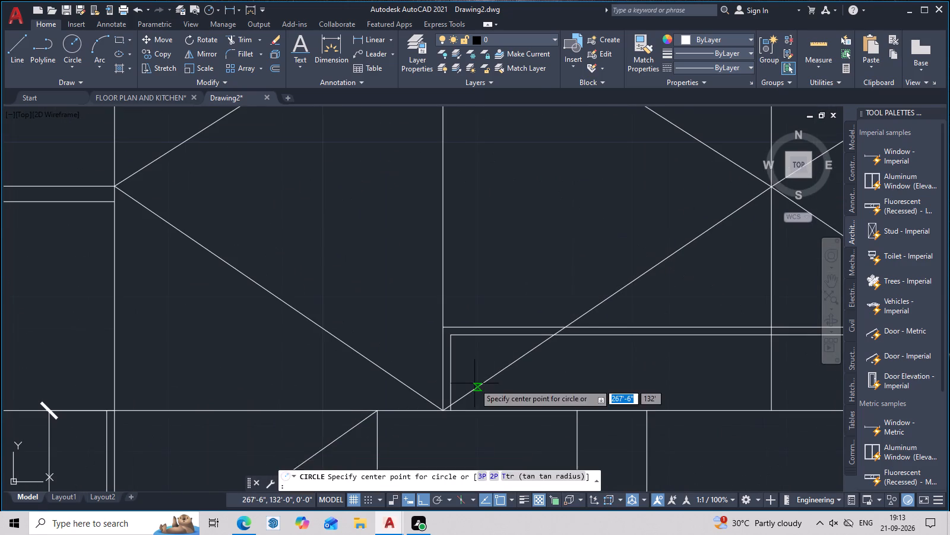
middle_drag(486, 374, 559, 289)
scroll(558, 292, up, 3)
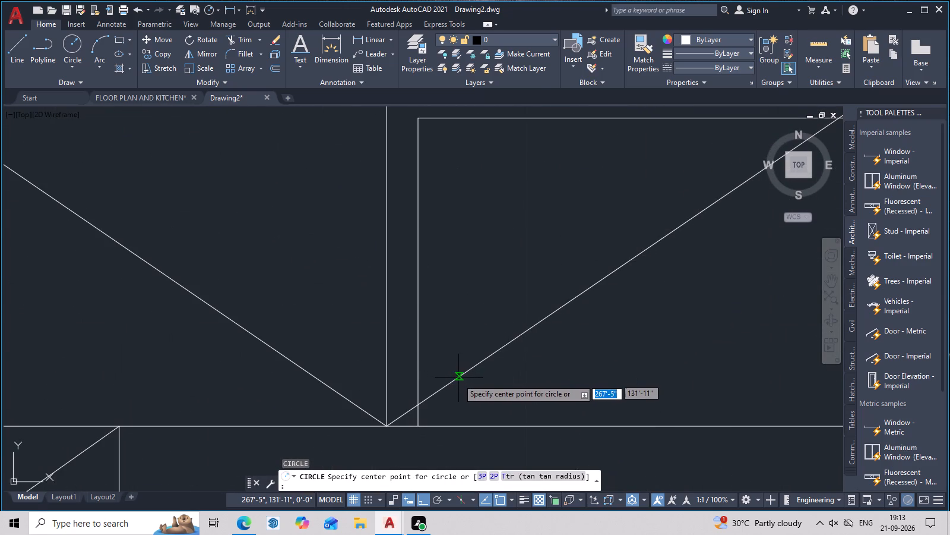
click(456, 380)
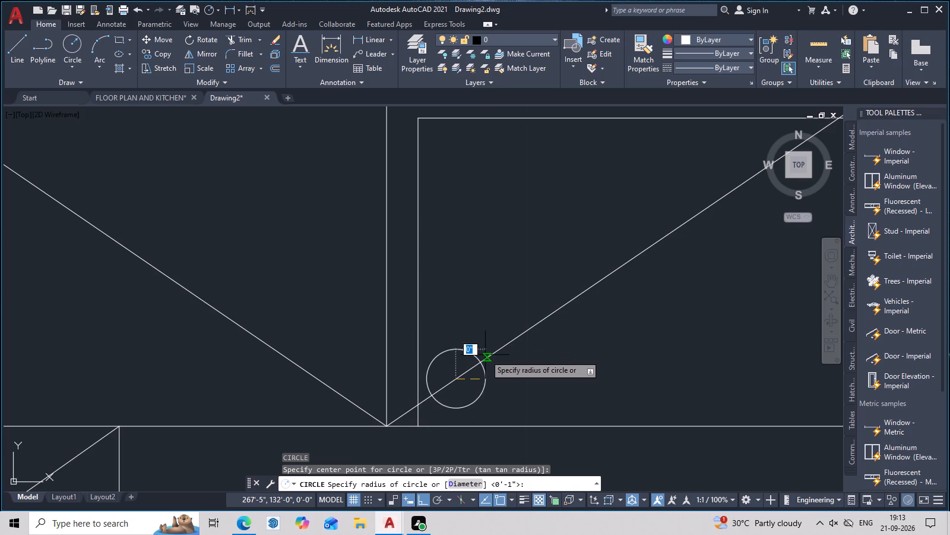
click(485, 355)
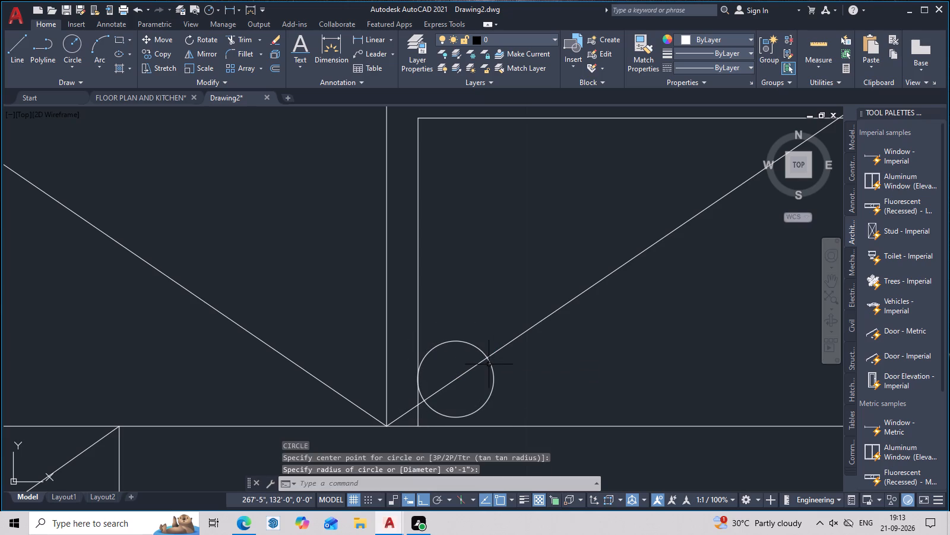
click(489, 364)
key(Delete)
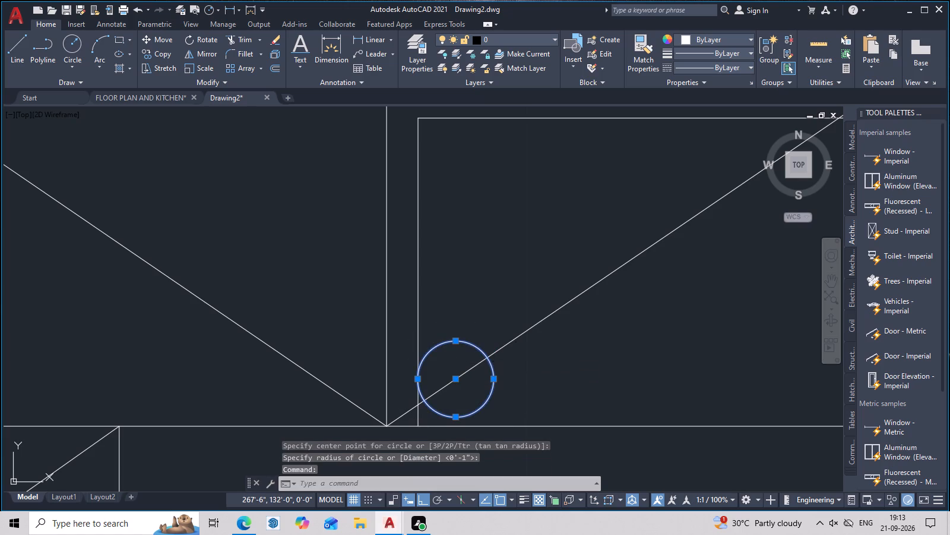
Draw a small knob circle on the second loft panel's lower diagonal and mirror it into the first panel, keeping the original.
scroll(514, 370, down, 2)
middle_drag(518, 366, 524, 362)
text(c)
key(space)
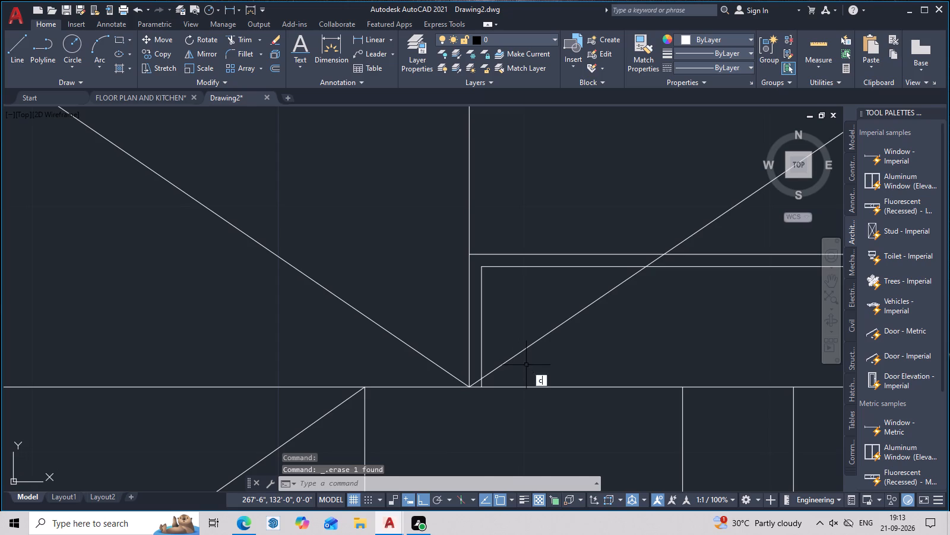
click(498, 364)
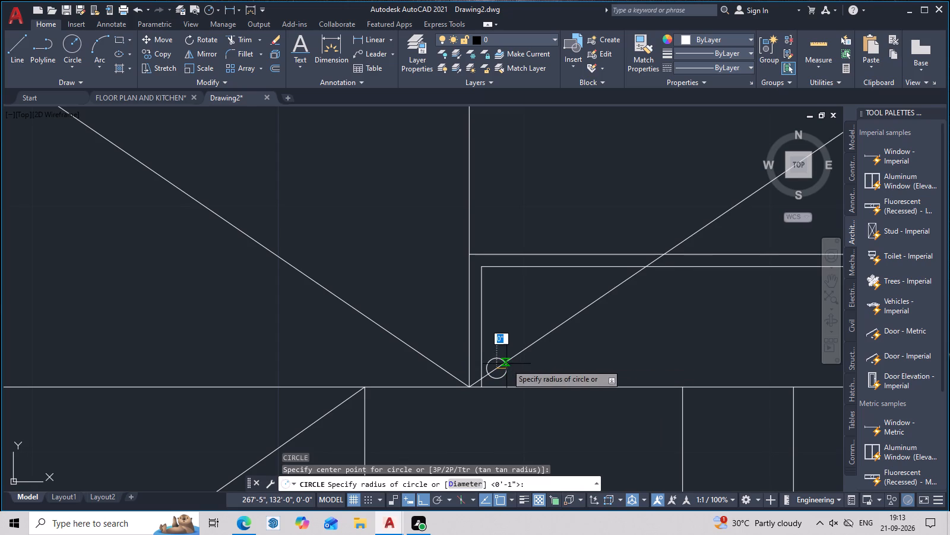
click(510, 363)
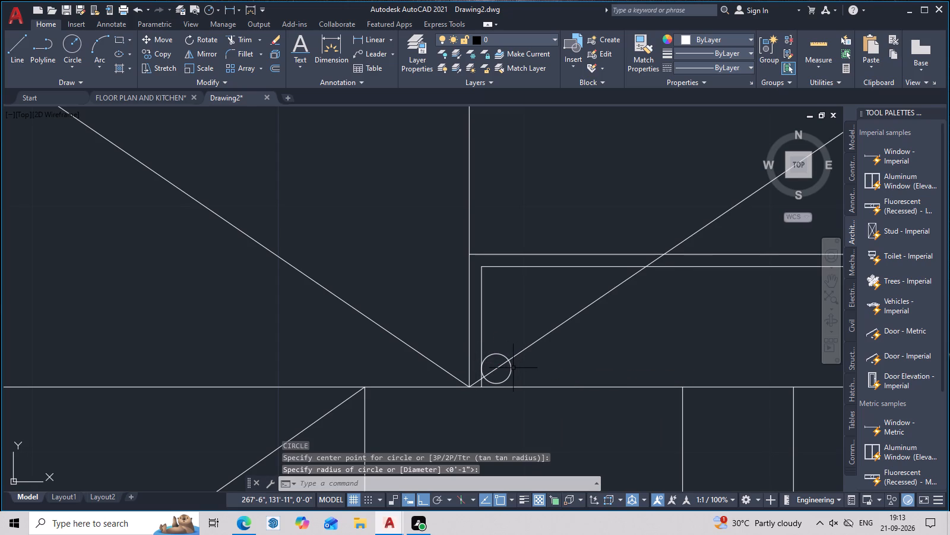
click(511, 369)
key(m)
text(i)
key(space)
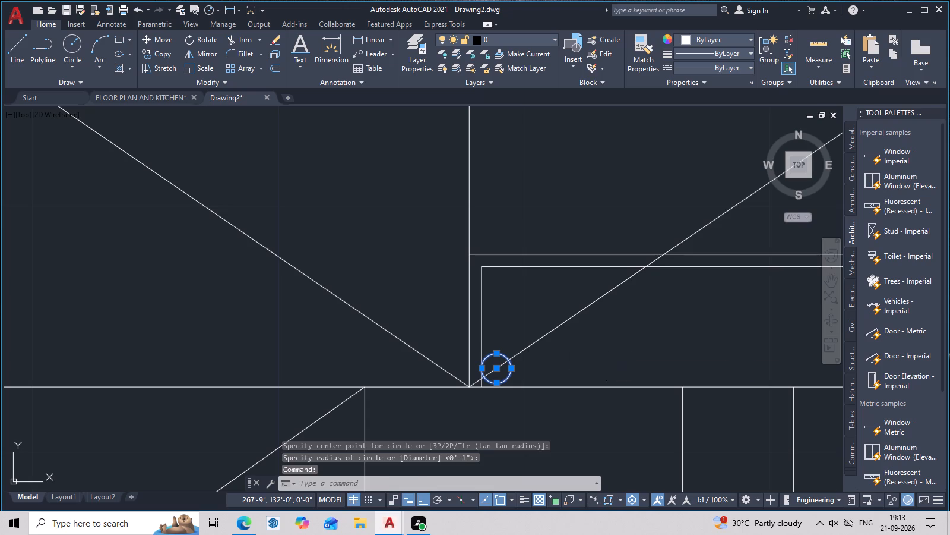
click(468, 383)
click(476, 253)
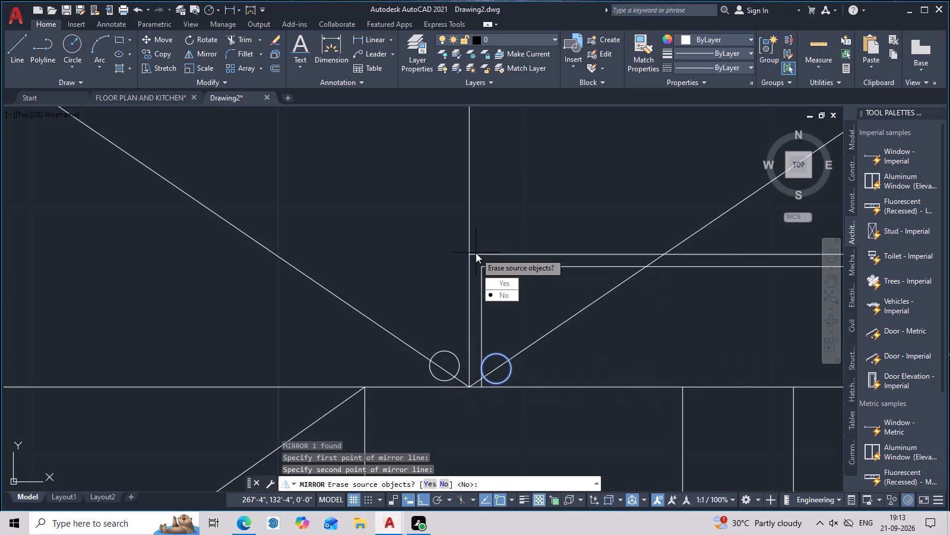
drag(502, 294, 476, 253)
Trim the first and second loft panels' lower diagonals inside the two knob circles and between the circles and the divider.
middle_drag(482, 284, 504, 201)
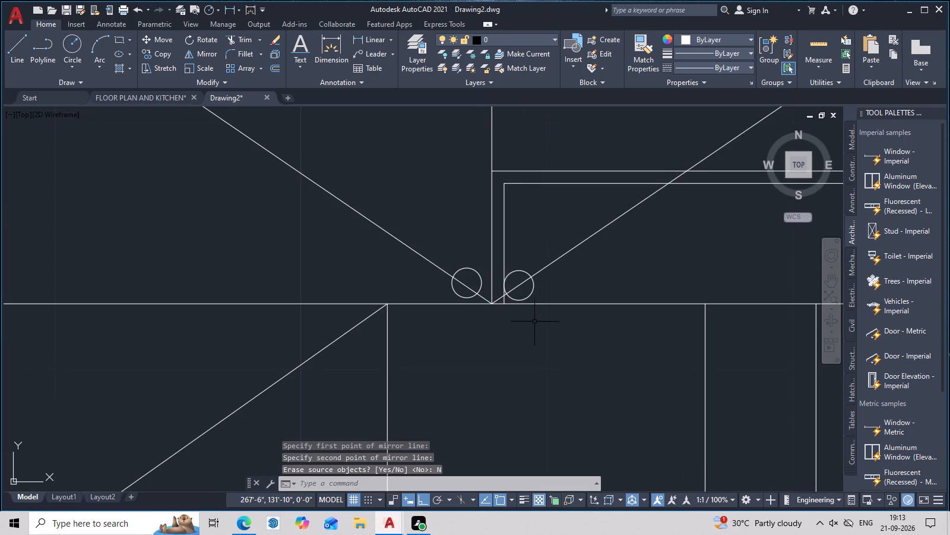
text(tr)
key(space)
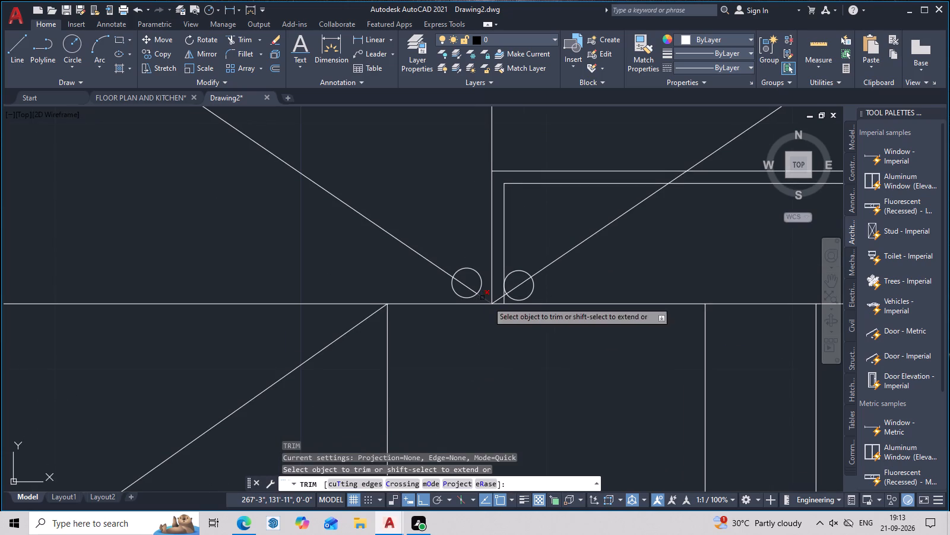
click(519, 282)
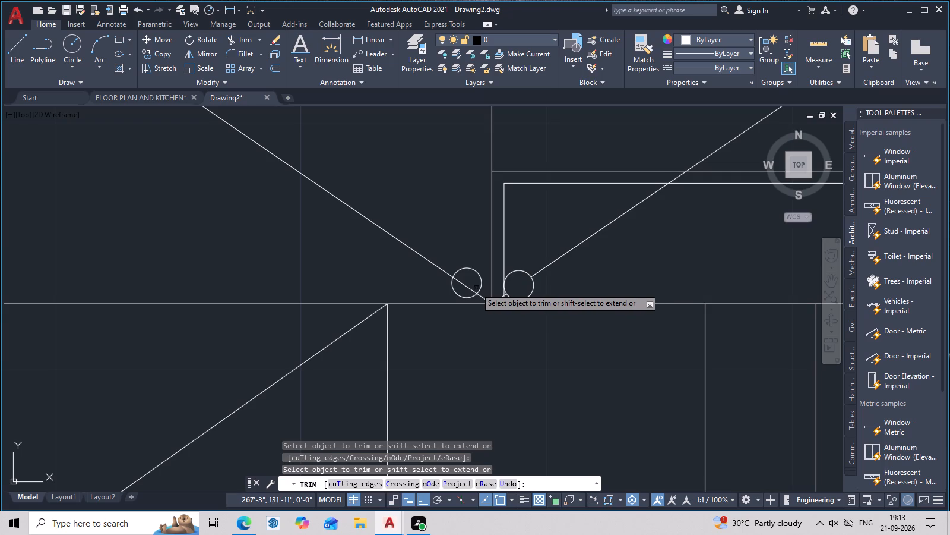
click(472, 289)
click(479, 295)
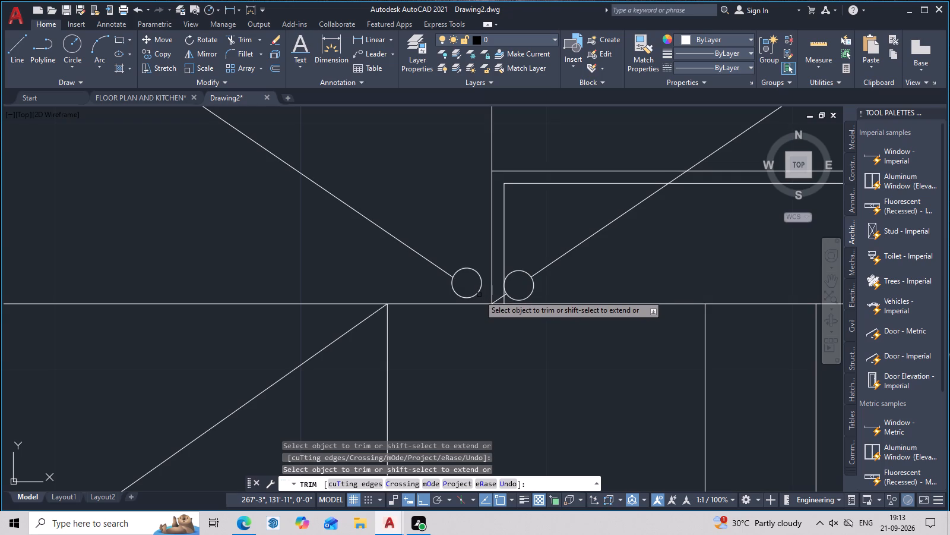
scroll(501, 301, up, 3)
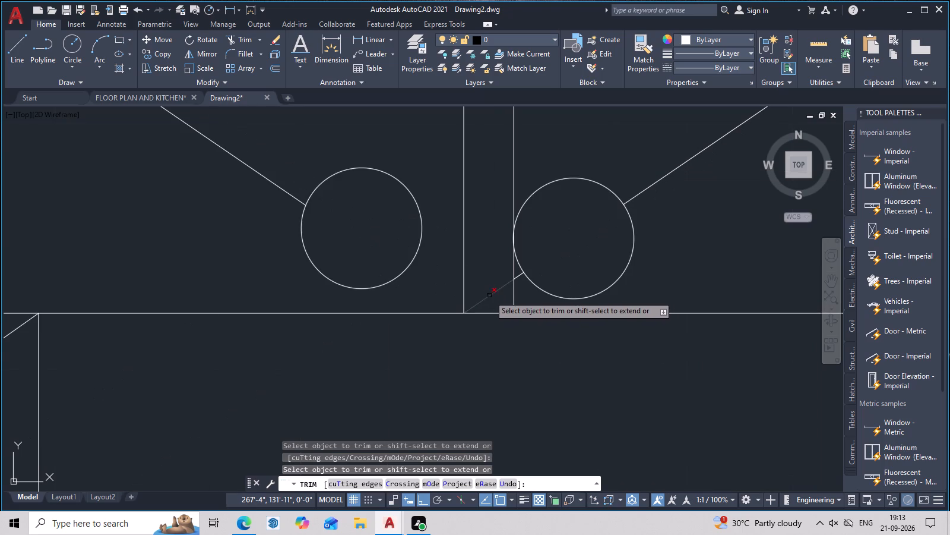
click(489, 296)
click(515, 279)
scroll(545, 285, down, 8)
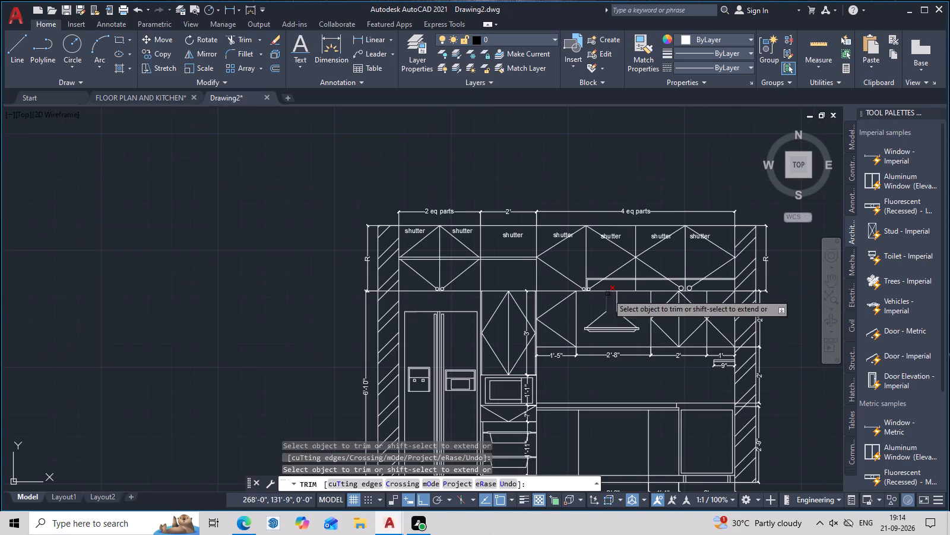
middle_drag(642, 313, 639, 297)
key(Escape)
Add the 2" high text label "chimney pipe casing" inside the casing strip above the chimney in the upper elevation.
middle_drag(666, 293, 645, 285)
scroll(635, 279, up, 2)
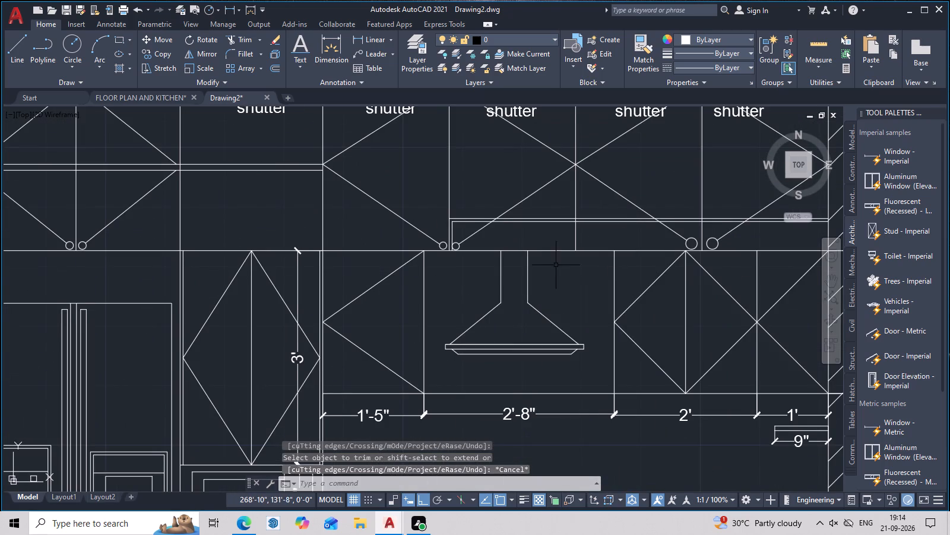
middle_drag(557, 251, 558, 241)
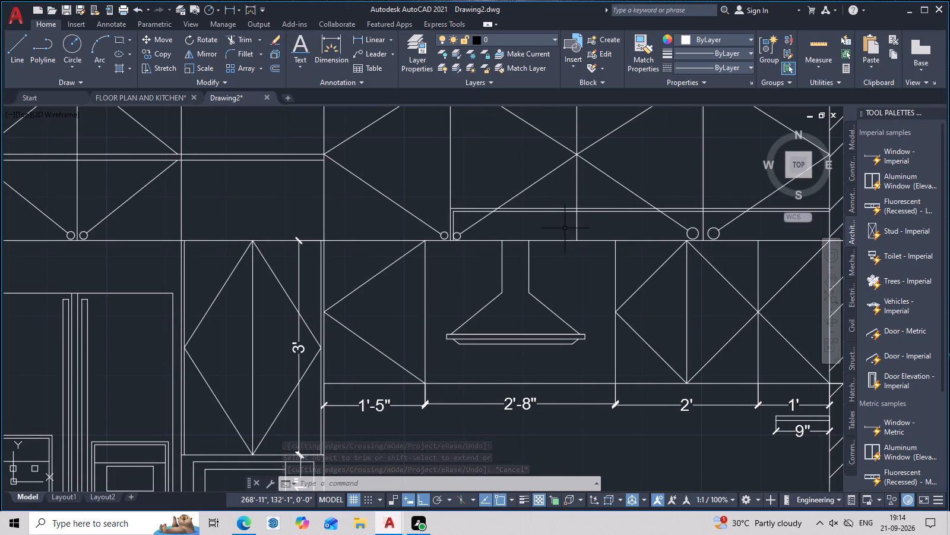
middle_drag(565, 228, 559, 211)
scroll(549, 207, up, 2)
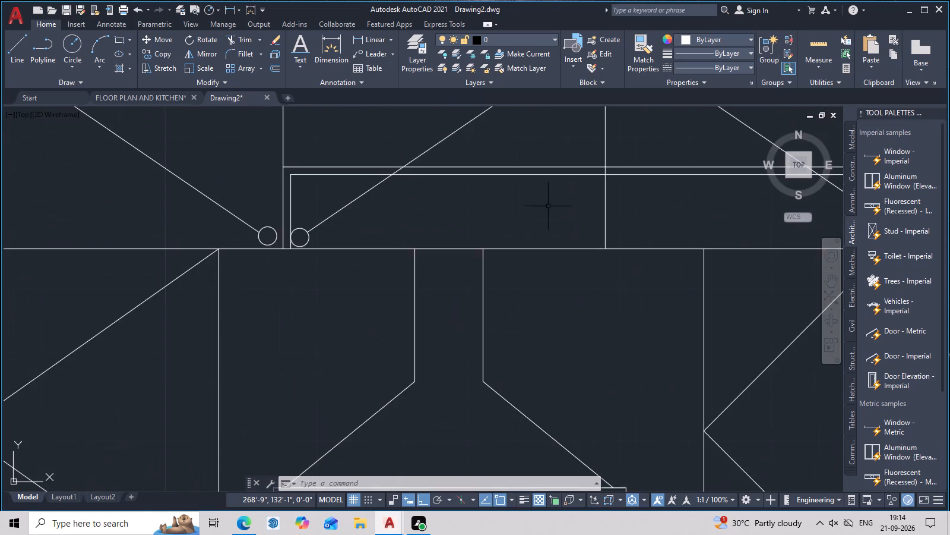
middle_drag(549, 207, 594, 225)
text(t)
key(space)
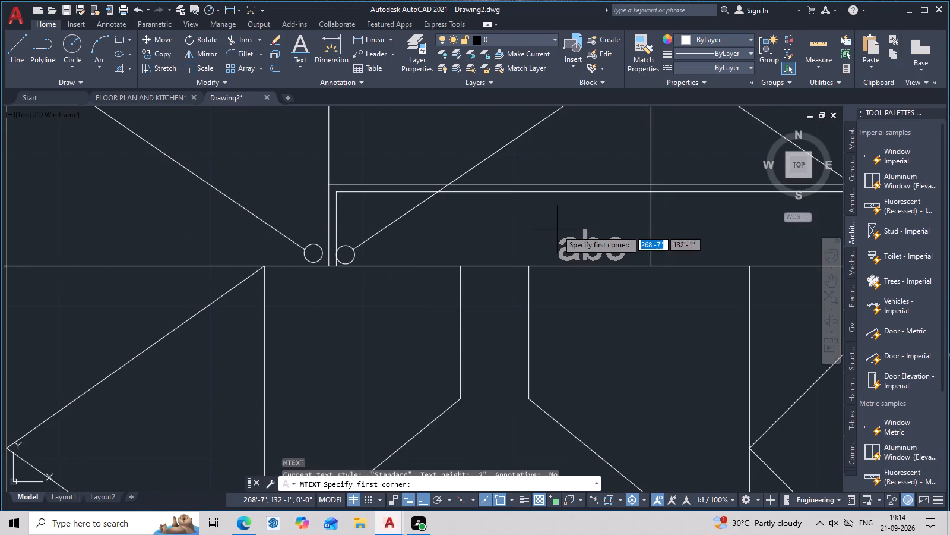
click(441, 215)
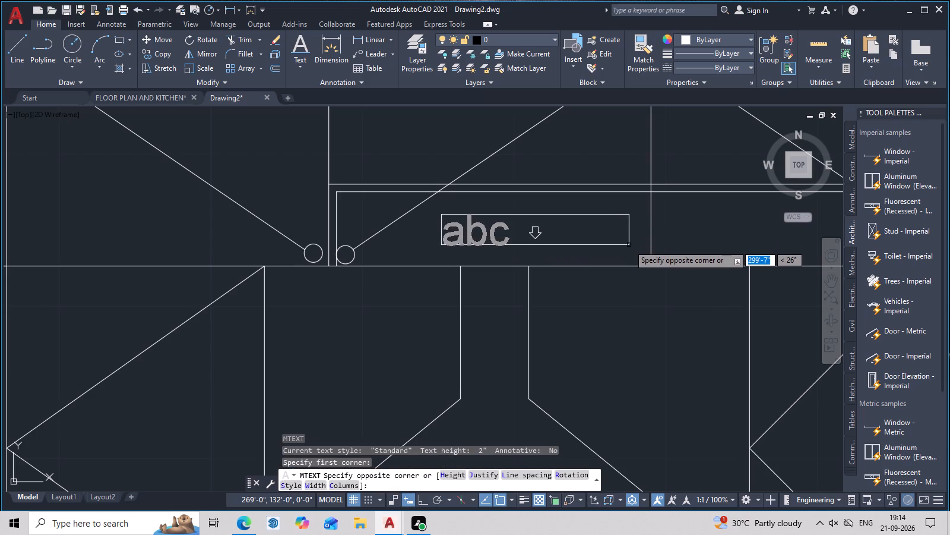
click(629, 245)
text(ch)
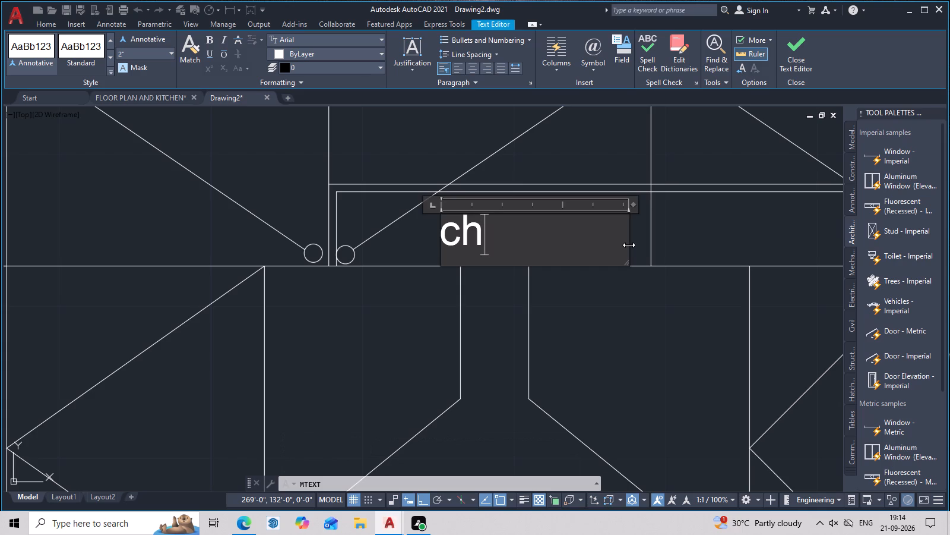
key(i)
key(m)
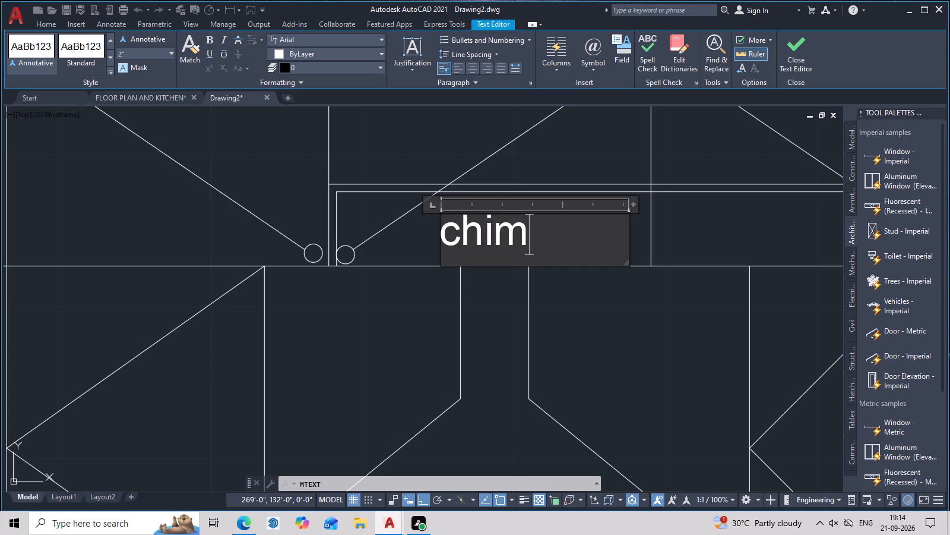
key(n)
key(e)
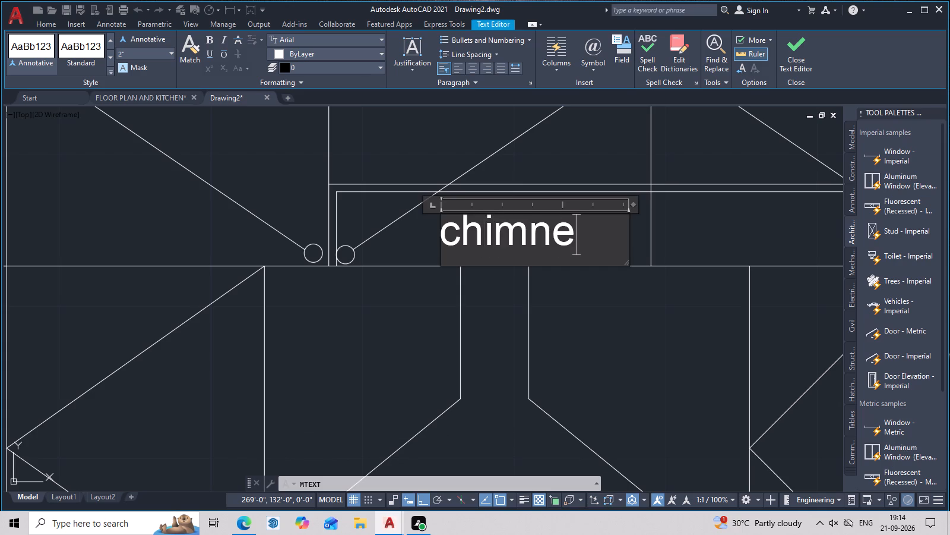
text(y)
key(space)
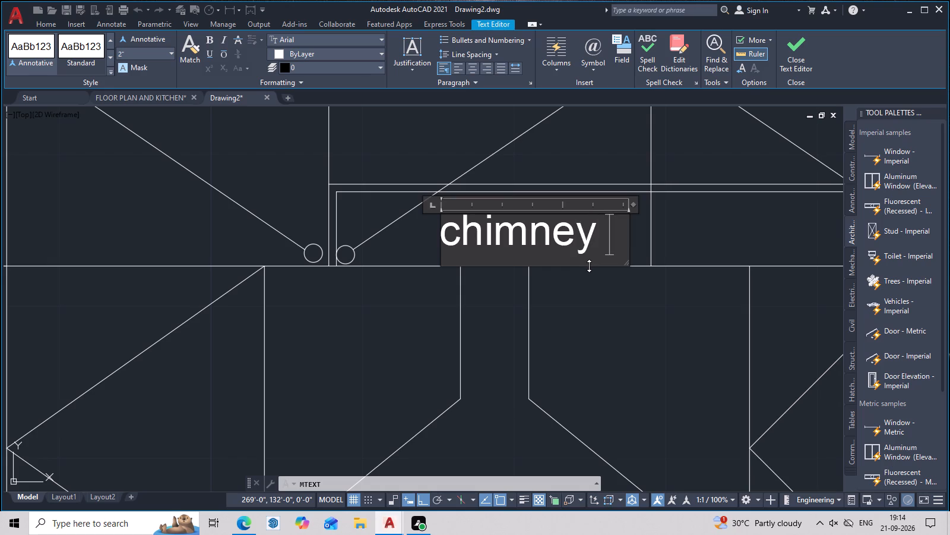
text(pp)
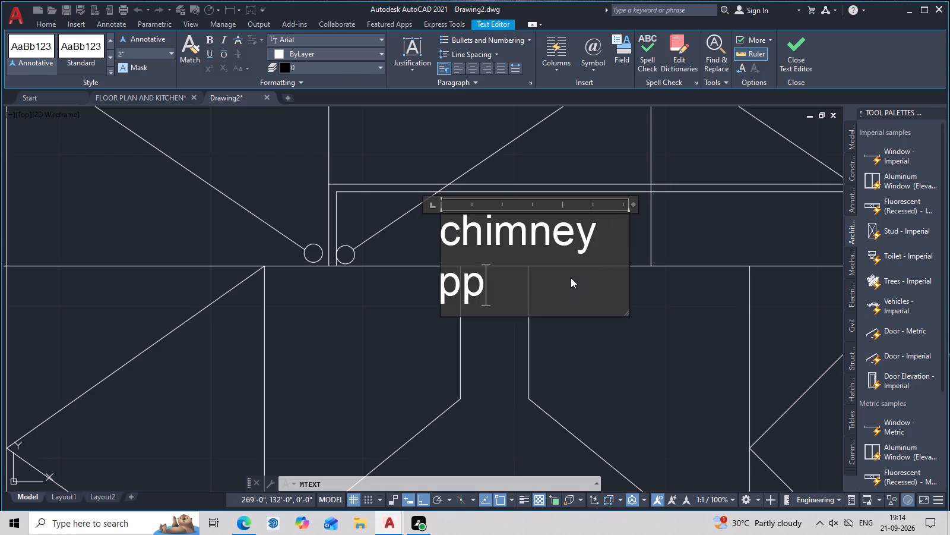
key(BackSpace)
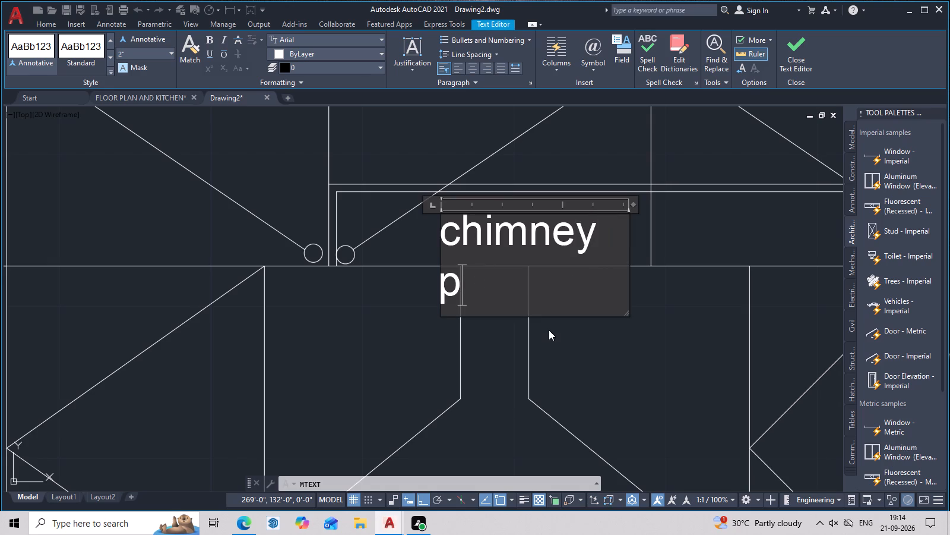
text(ip)
text(e)
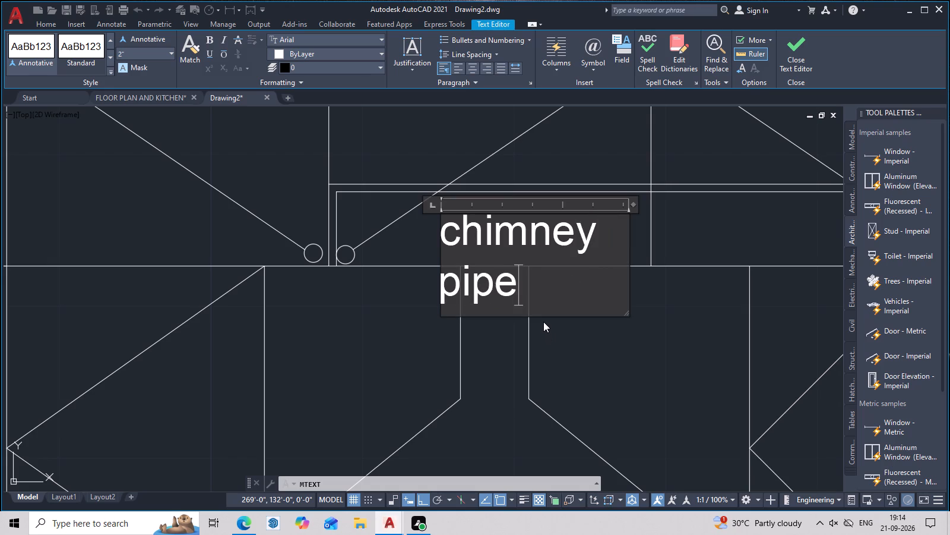
key(space)
text(cs)
text(ing)
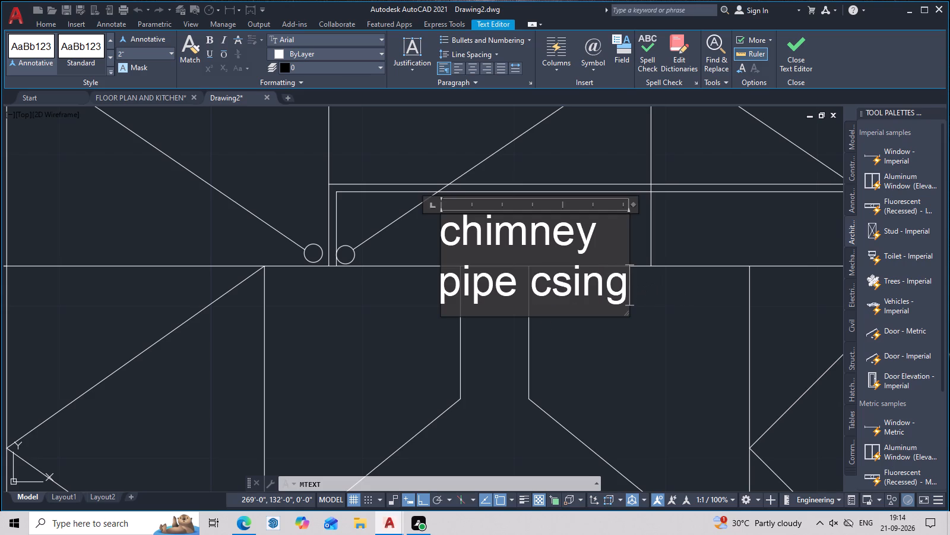
key(Left)
key(Left)
key(Left)
key(Left)
key(a)
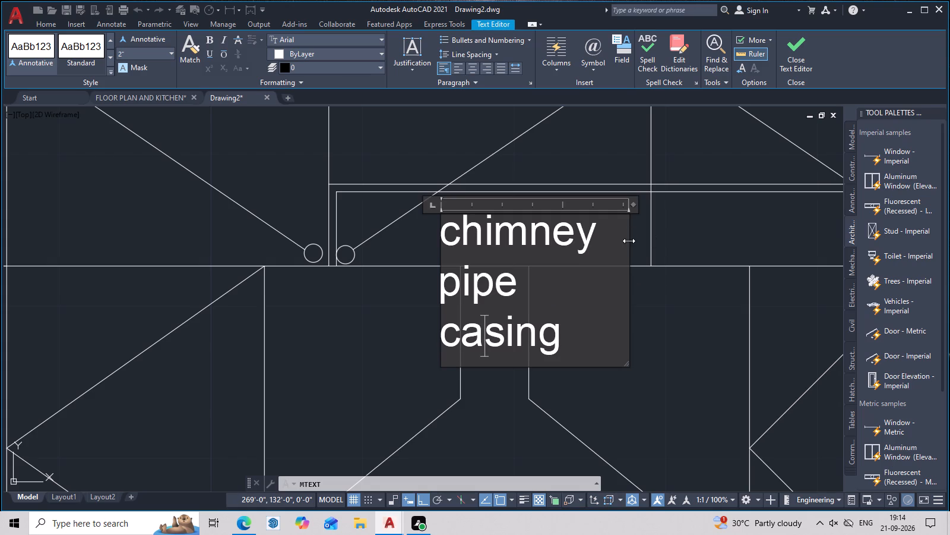
Widen the chimney pipe casing label's text box so the words fit on one line, and finish the text.
drag(629, 241, 857, 241)
scroll(747, 248, down, 3)
middle_drag(742, 250, 726, 254)
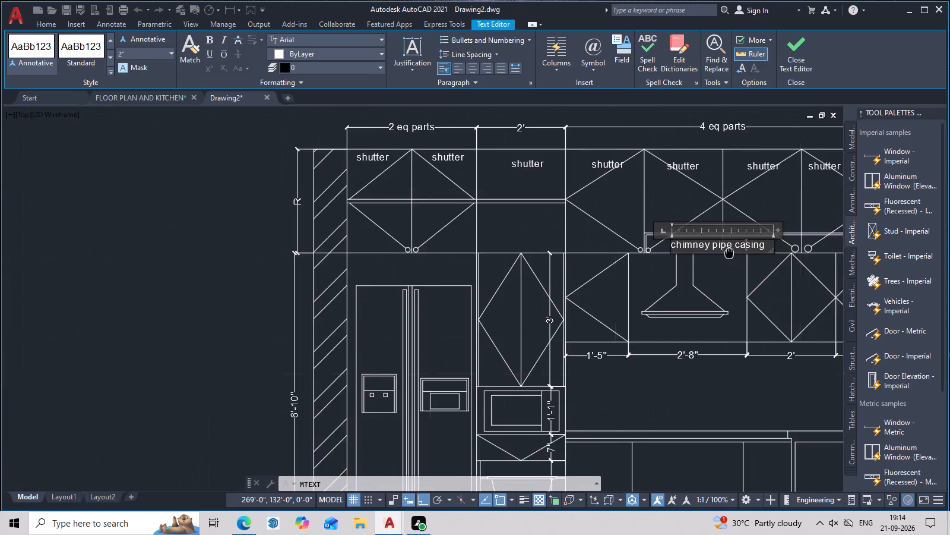
middle_drag(726, 254, 575, 275)
click(591, 234)
scroll(568, 248, up, 3)
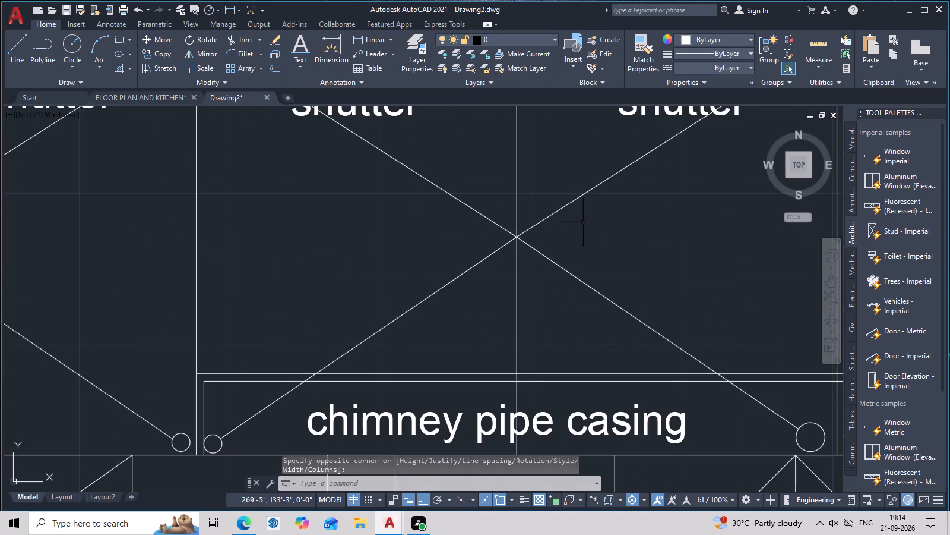
scroll(585, 248, down, 2)
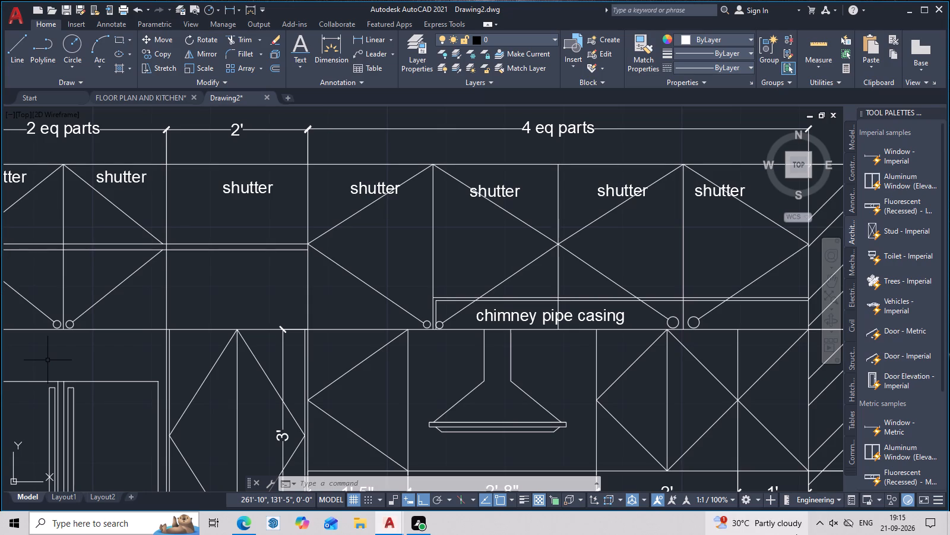
Examine the upper elevation's refrigerator, the adjoining tall unit with its diamond-marked shutters, and the surrounding cabinets and dimensions.
scroll(596, 300, down, 2)
middle_drag(600, 301, 596, 310)
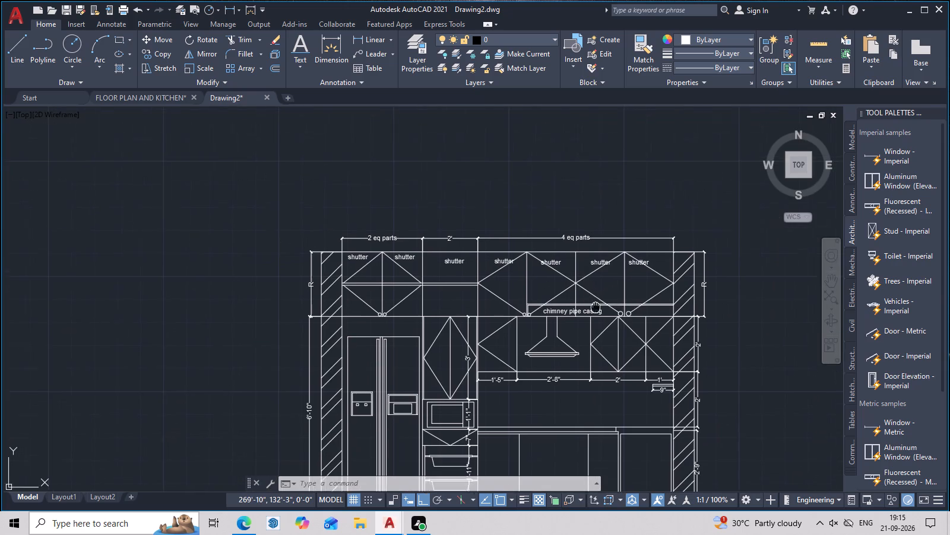
middle_drag(596, 310, 594, 320)
middle_drag(594, 320, 604, 321)
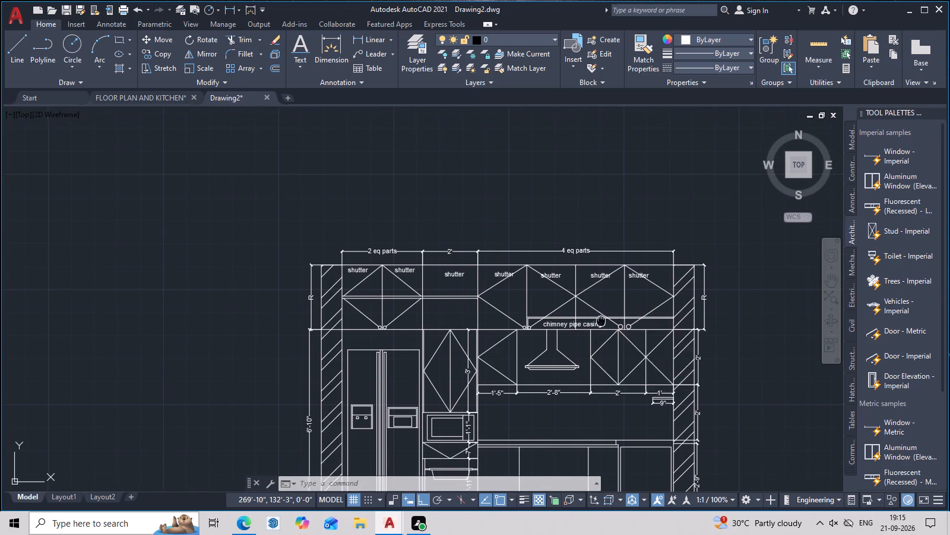
middle_drag(604, 321, 692, 339)
middle_drag(449, 383, 458, 383)
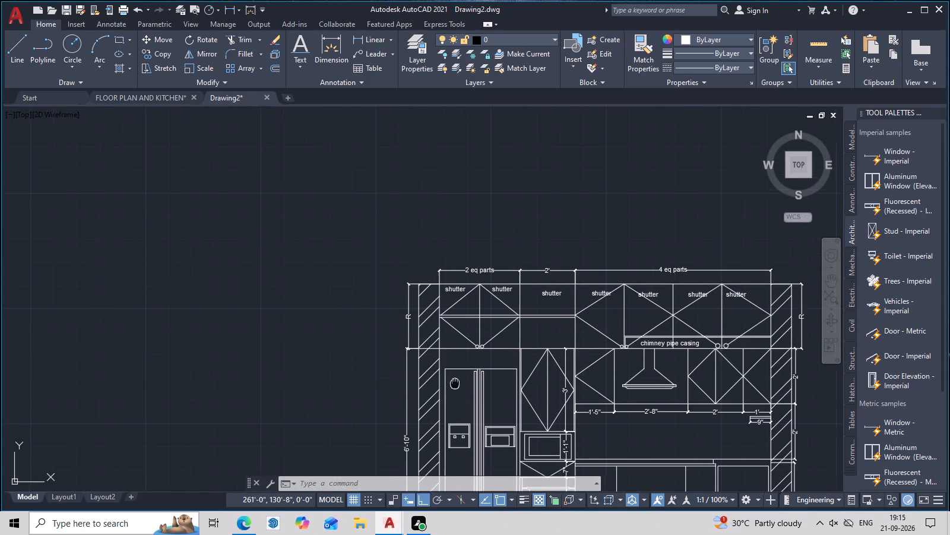
middle_drag(458, 383, 589, 379)
scroll(590, 379, up, 2)
middle_drag(710, 416, 539, 351)
scroll(560, 351, up, 2)
middle_drag(639, 376, 512, 375)
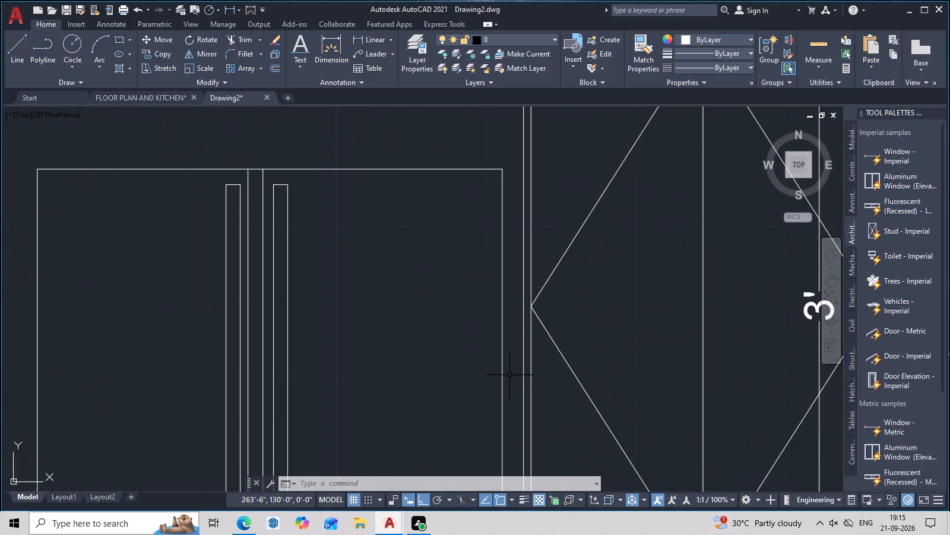
middle_drag(531, 378, 534, 408)
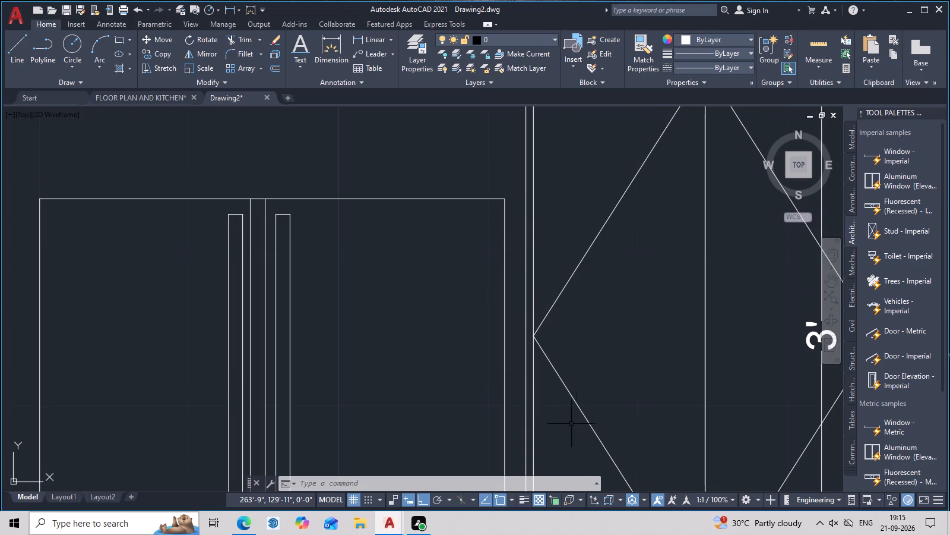
scroll(542, 415, down, 3)
middle_drag(658, 424, 611, 285)
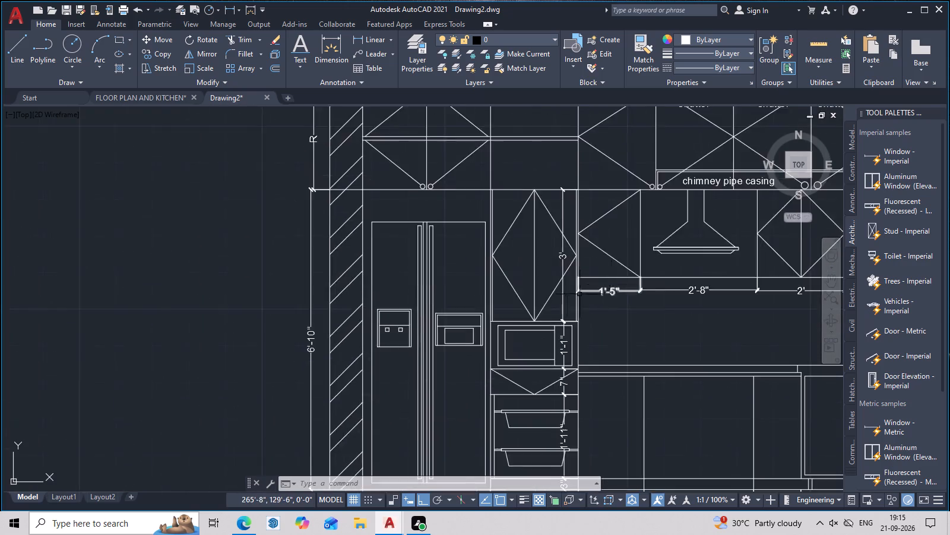
scroll(563, 294, up, 2)
middle_drag(563, 314, 612, 369)
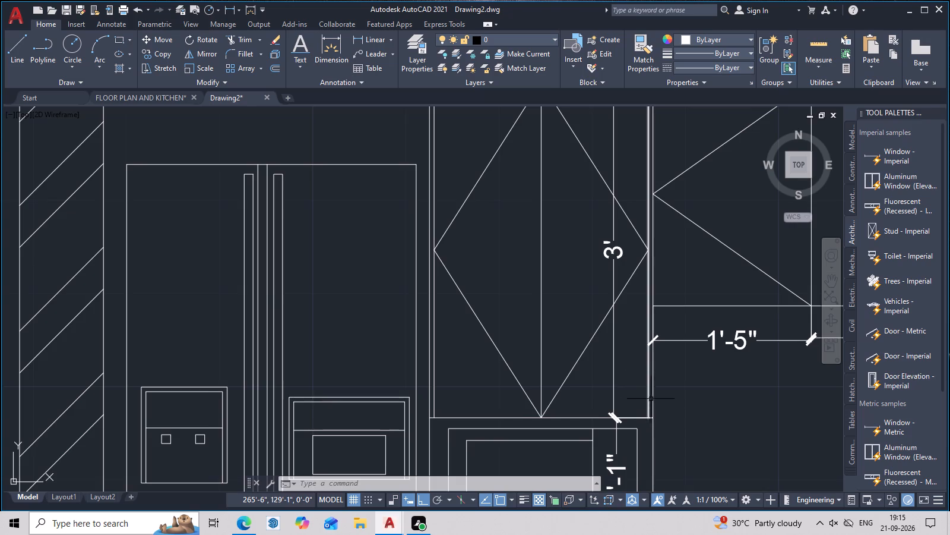
middle_drag(659, 398, 673, 451)
middle_drag(620, 342, 619, 386)
scroll(619, 382, down, 2)
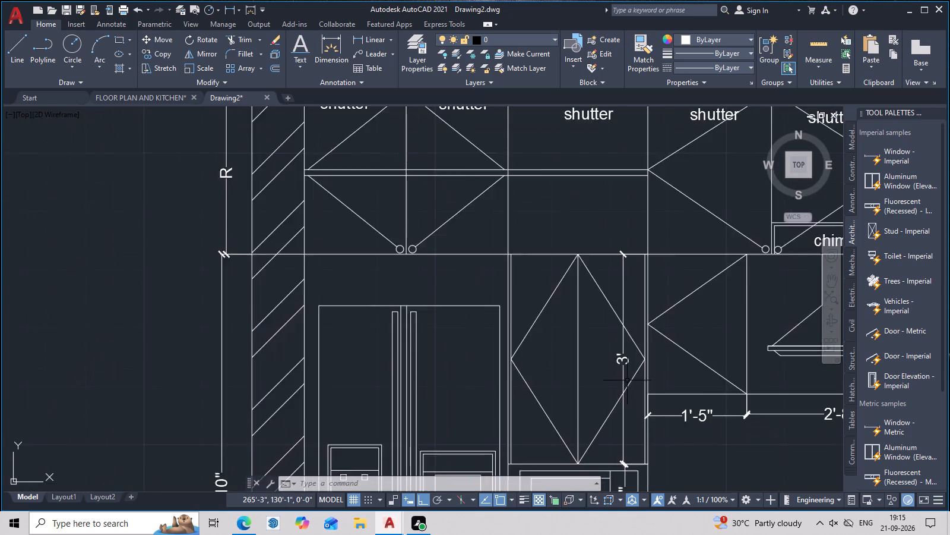
scroll(627, 380, down, 1)
middle_drag(630, 380, 547, 330)
scroll(512, 303, up, 2)
middle_drag(506, 295, 495, 260)
scroll(506, 272, up, 2)
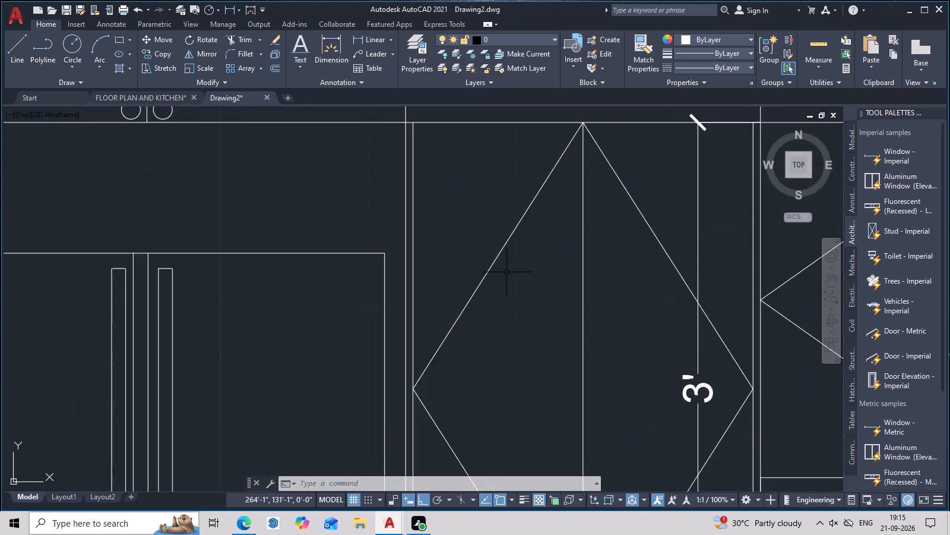
scroll(506, 272, down, 5)
middle_drag(565, 330, 534, 249)
scroll(549, 263, up, 2)
middle_drag(552, 272, 577, 329)
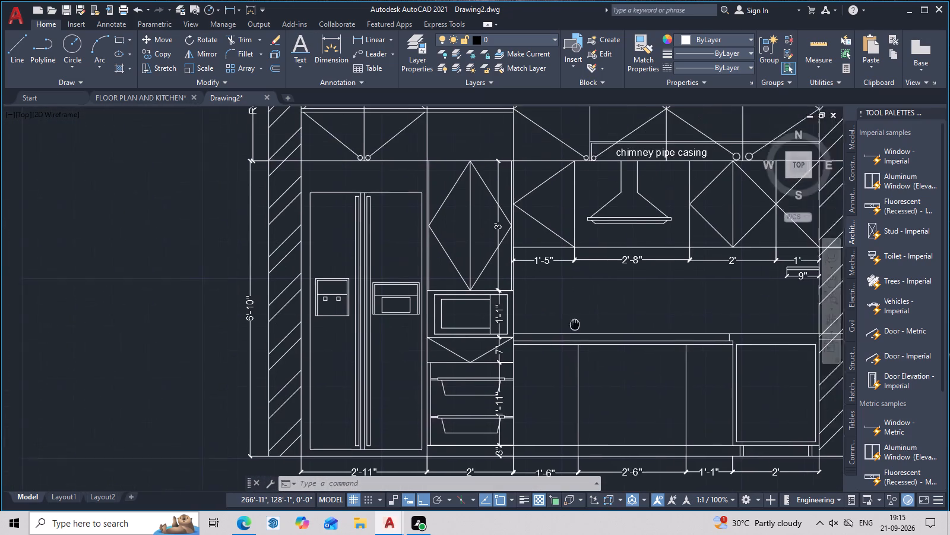
middle_drag(577, 329, 582, 354)
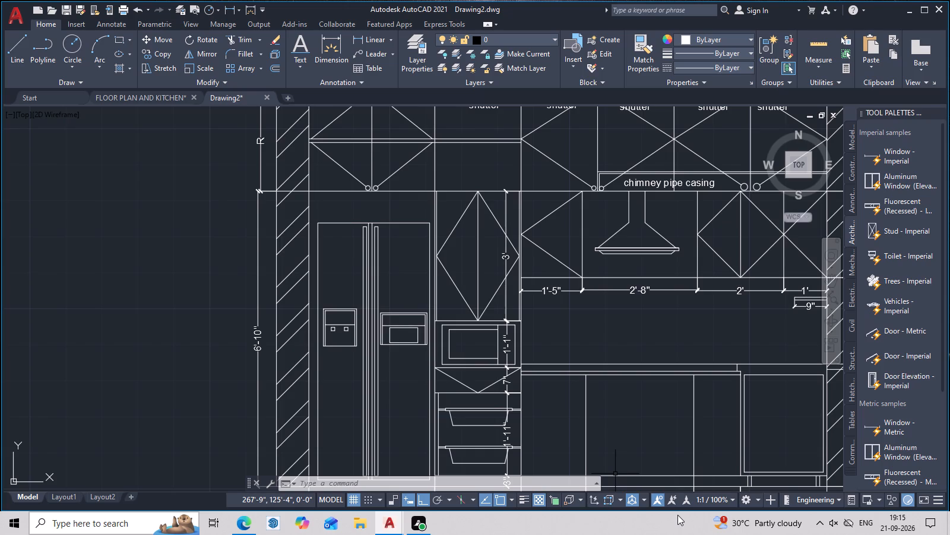
Review the upper elevation's loft shutters, chimney and wall cabinets, and compare the overall drawing with the lower elevation.
scroll(737, 509, down, 3)
middle_drag(731, 491, 709, 433)
scroll(705, 431, down, 2)
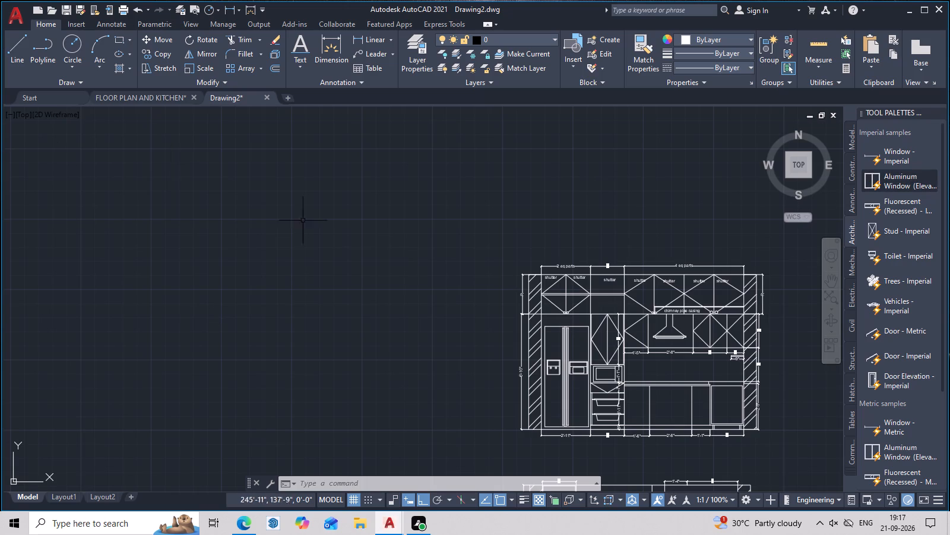
middle_drag(383, 274, 244, 157)
scroll(270, 147, up, 3)
middle_drag(578, 199, 129, 166)
middle_drag(363, 165, 78, 107)
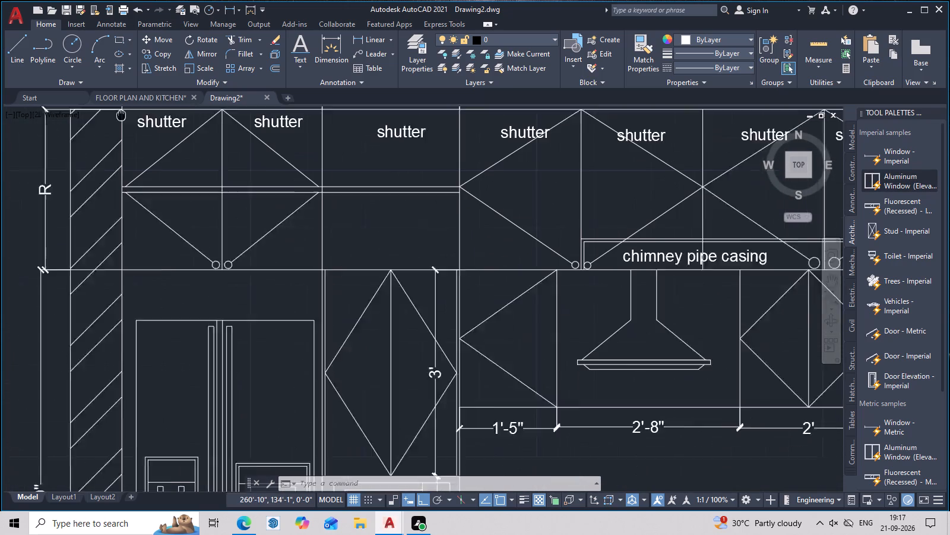
middle_drag(78, 107, 31, 101)
scroll(200, 103, down, 2)
middle_drag(217, 103, 169, 115)
scroll(193, 117, up, 2)
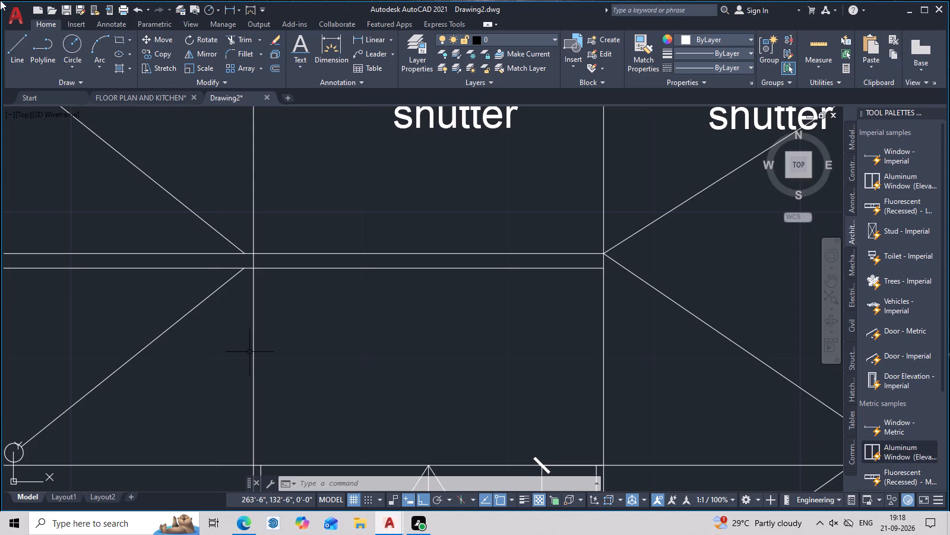
scroll(377, 159, down, 6)
middle_drag(470, 195, 346, 198)
scroll(407, 191, up, 3)
middle_drag(731, 178, 829, 168)
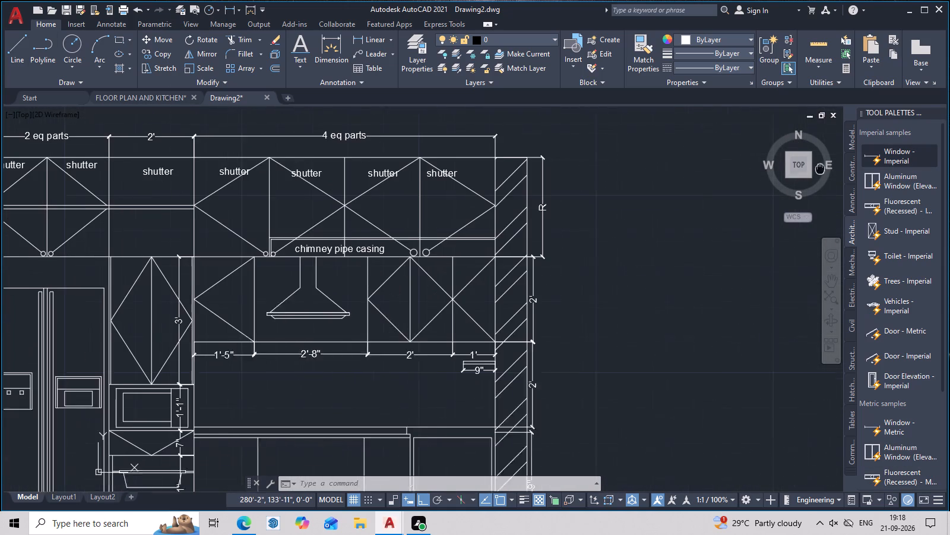
middle_drag(829, 168, 835, 168)
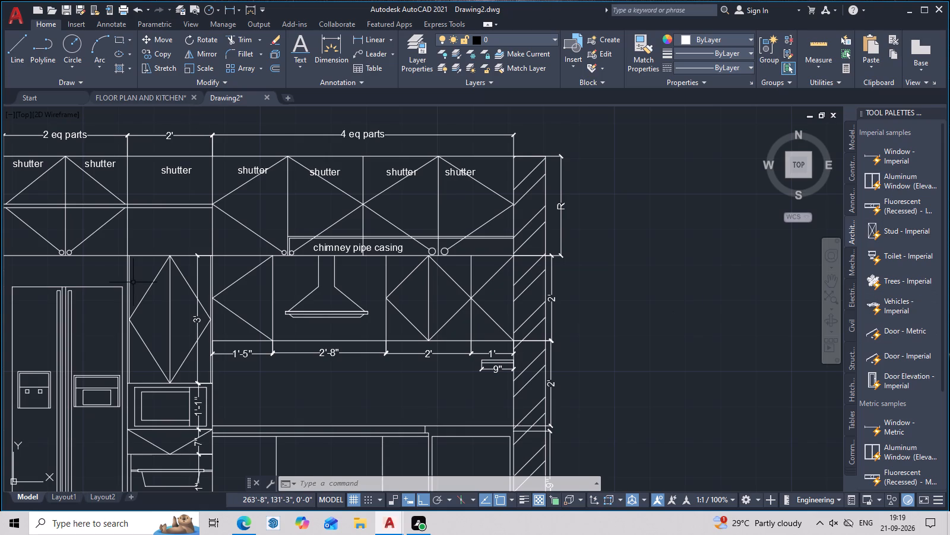
scroll(0, 266, down, 3)
scroll(11, 247, up, 3)
scroll(343, 236, down, 6)
middle_drag(343, 236, 299, 228)
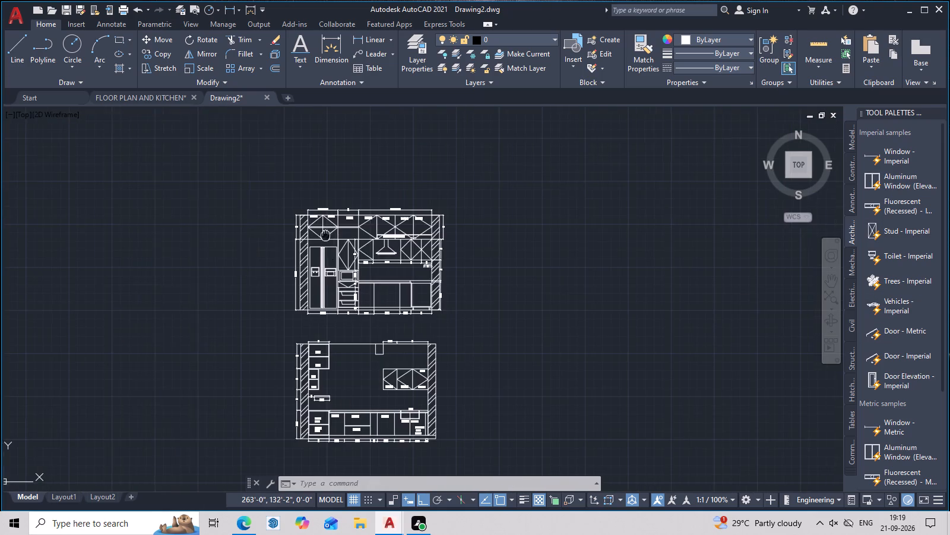
Examine the upper elevation's chimney, wall cabinets, loft shutters and the tall unit's diamond-marked shutters beside the refrigerator.
middle_drag(299, 228, 157, 184)
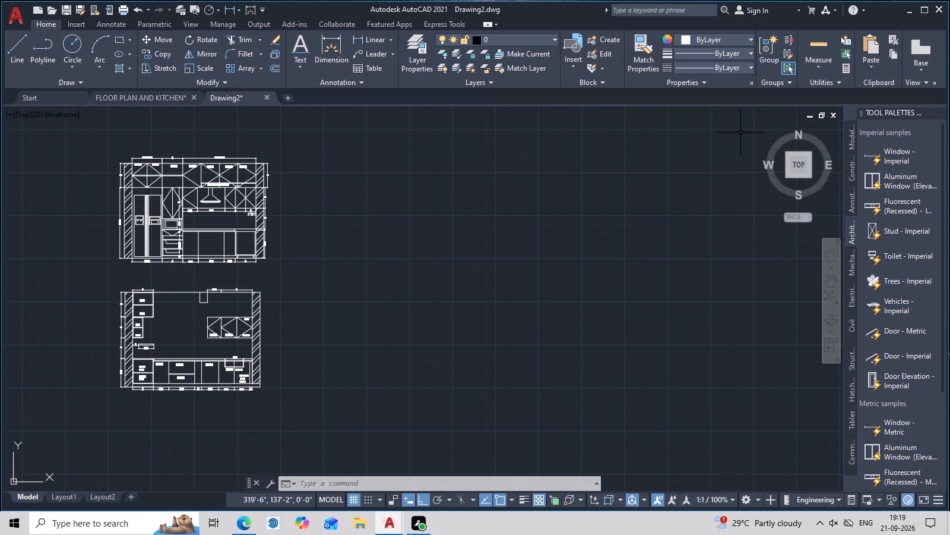
scroll(210, 217, up, 2)
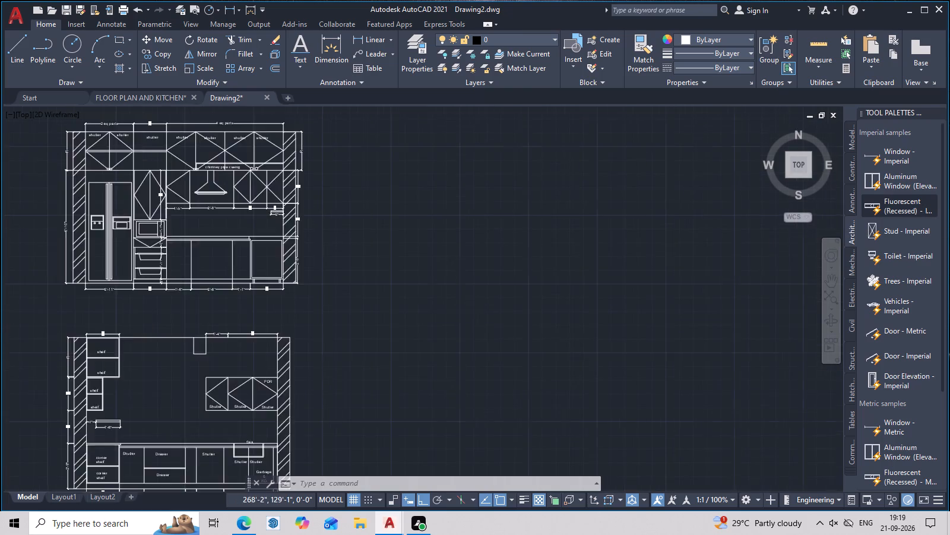
middle_drag(375, 240, 563, 268)
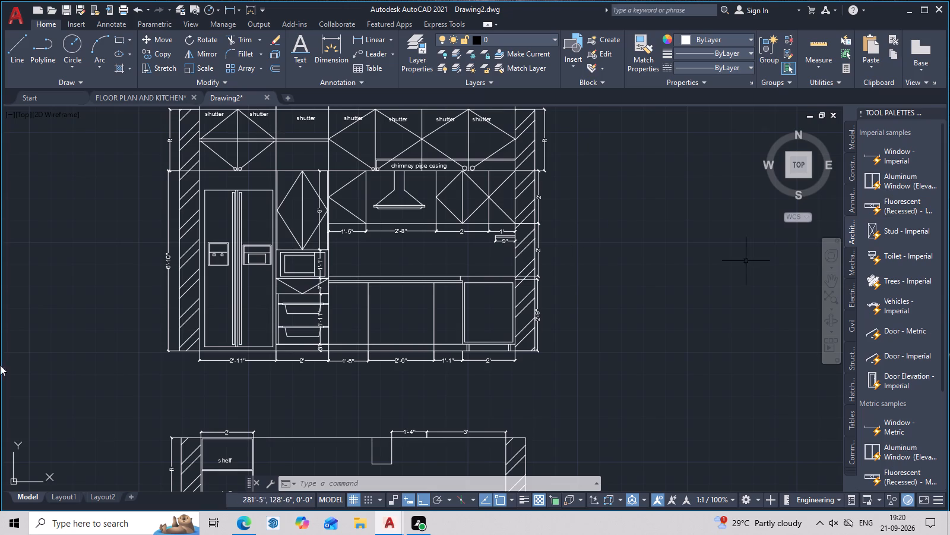
scroll(324, 119, down, 2)
middle_drag(485, 197, 731, 319)
scroll(591, 282, up, 2)
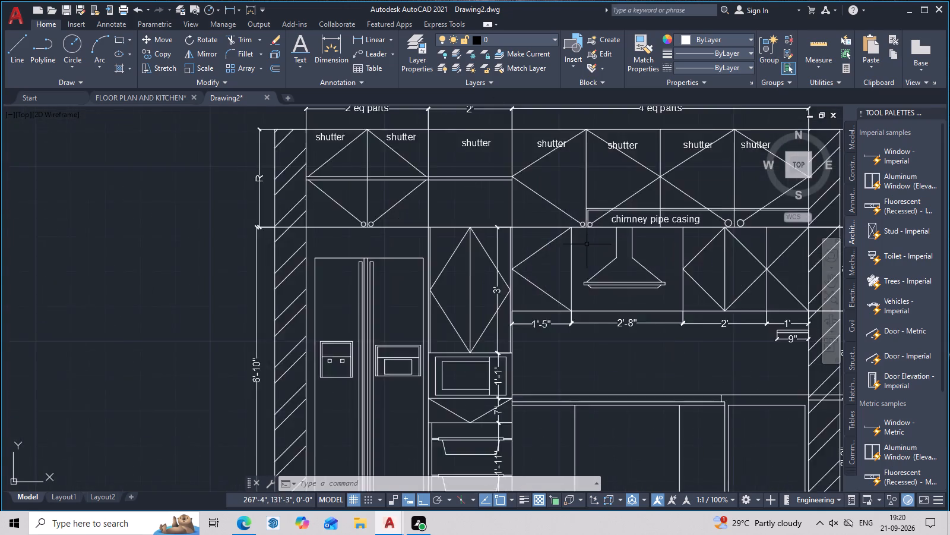
scroll(587, 242, up, 2)
middle_drag(543, 203, 581, 277)
scroll(492, 246, down, 2)
middle_drag(667, 283, 541, 215)
scroll(425, 216, up, 2)
middle_drag(560, 323, 640, 372)
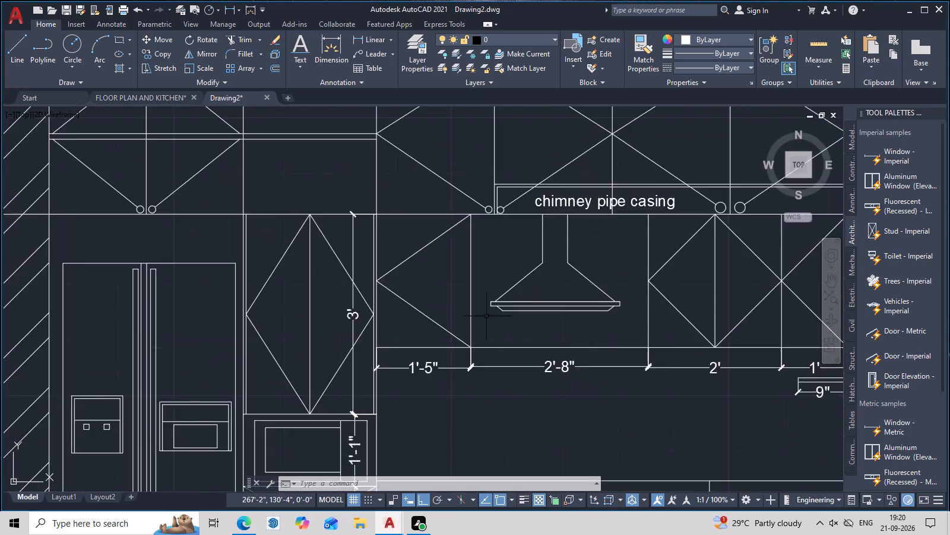
middle_drag(486, 316, 698, 296)
scroll(576, 284, up, 2)
middle_drag(598, 315, 669, 392)
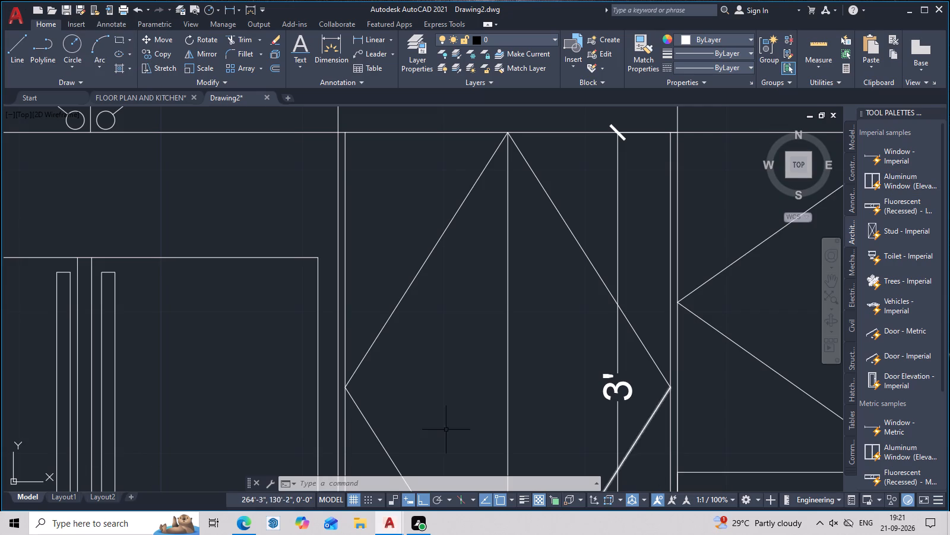
scroll(342, 433, down, 2)
middle_drag(670, 521, 802, 534)
key(Escape)
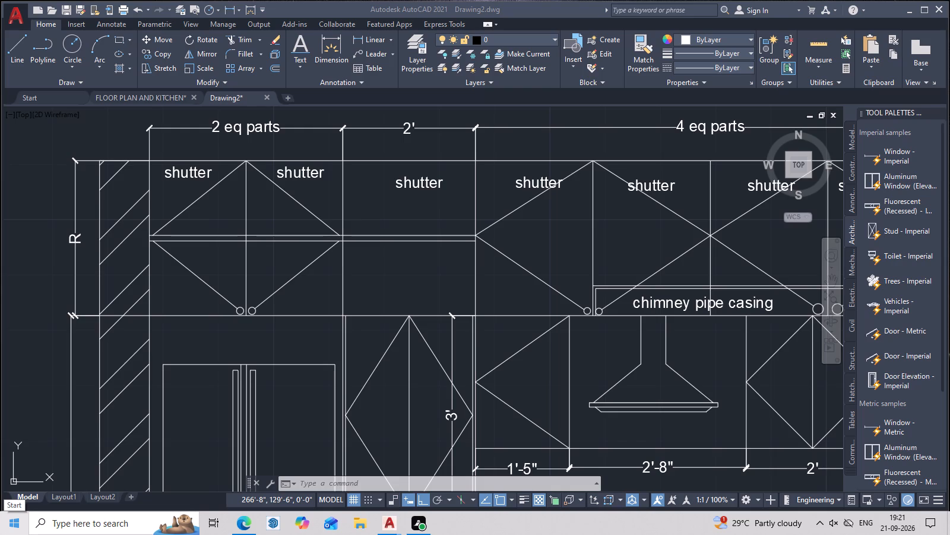
Draw a horizontal shelf line between the tall unit's inner side lines, across the upper part of its diamond-marked shutters.
middle_drag(463, 321, 609, 195)
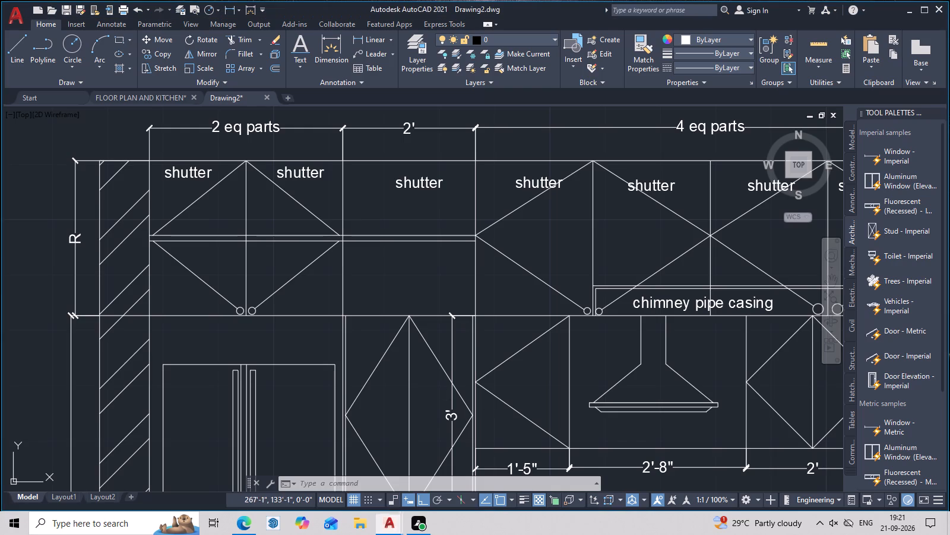
middle_drag(609, 195, 617, 175)
scroll(605, 200, up, 2)
middle_drag(589, 196, 601, 158)
scroll(599, 159, down, 3)
middle_drag(605, 193, 607, 133)
middle_drag(592, 178, 596, 146)
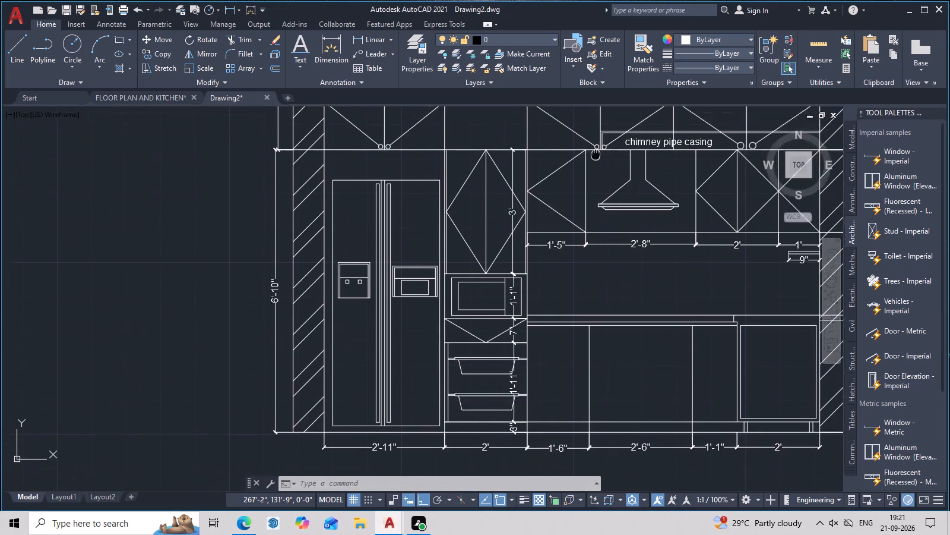
middle_drag(596, 146, 596, 137)
scroll(550, 167, up, 1)
text(l)
key(space)
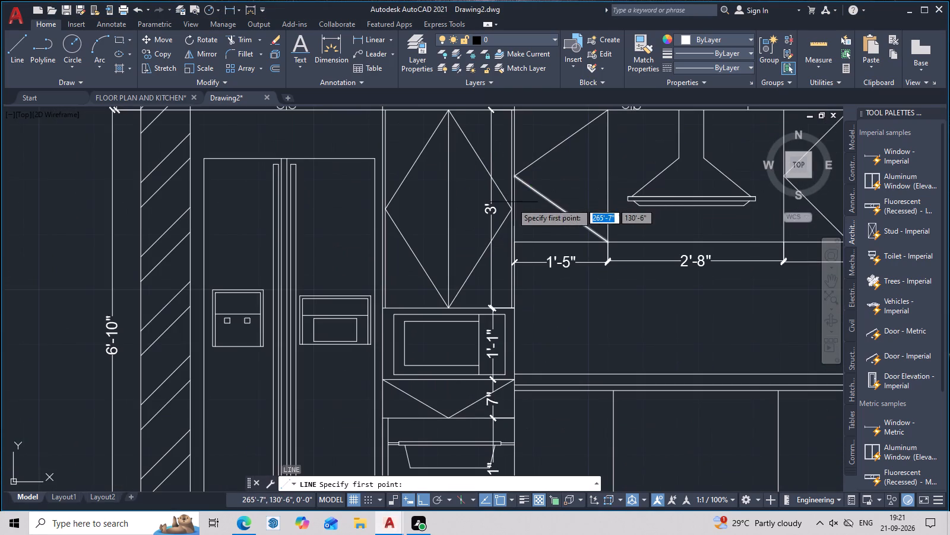
scroll(507, 204, up, 2)
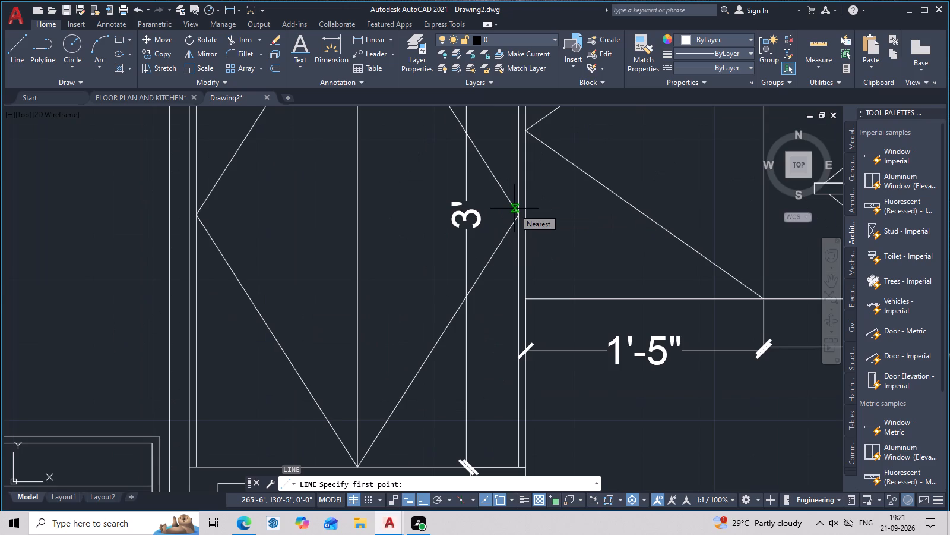
scroll(522, 212, up, 1)
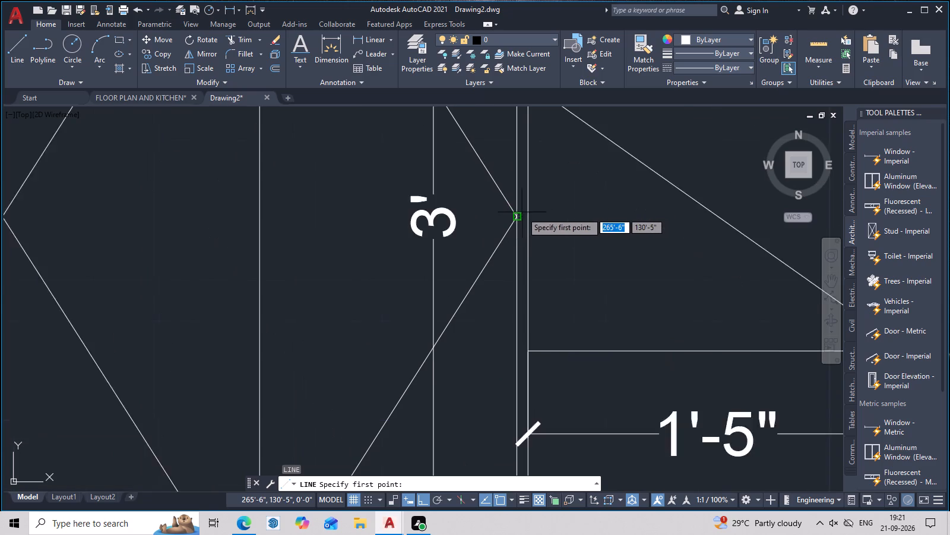
scroll(522, 212, up, 1)
middle_click(522, 212)
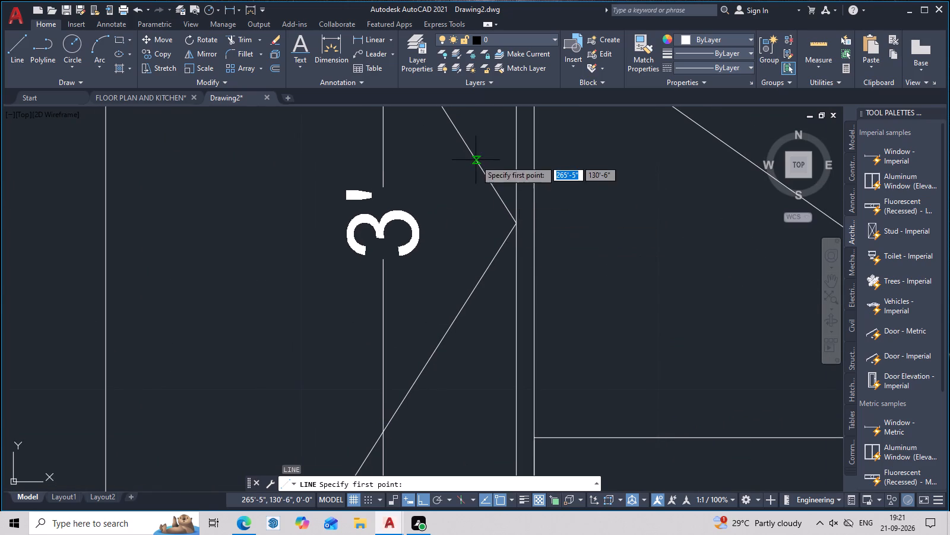
middle_drag(524, 244, 609, 386)
scroll(559, 307, down, 3)
middle_drag(576, 324, 633, 378)
scroll(577, 348, up, 1)
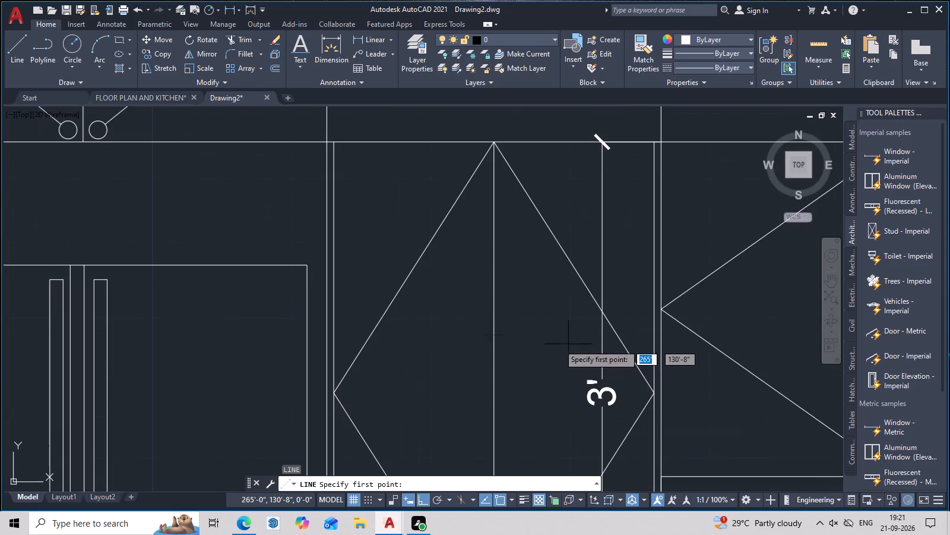
click(331, 262)
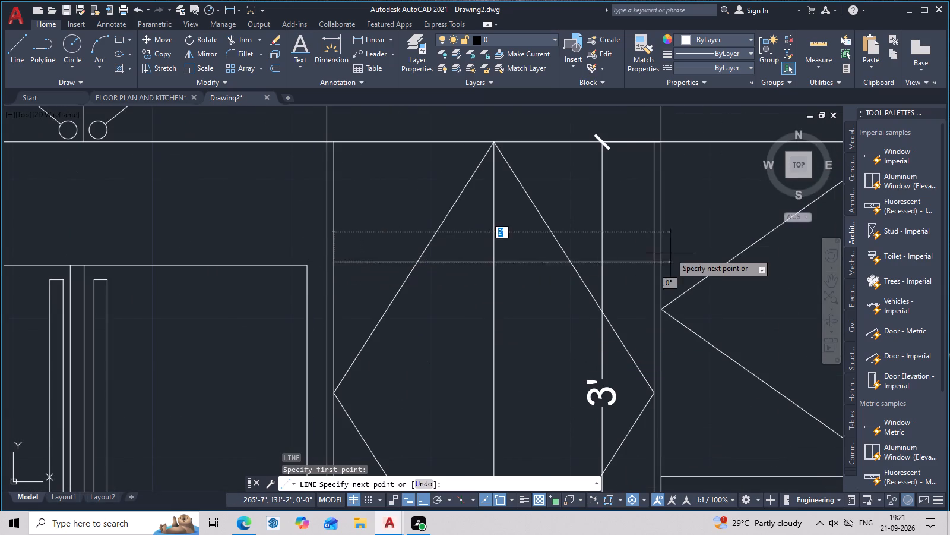
click(653, 261)
key(Escape)
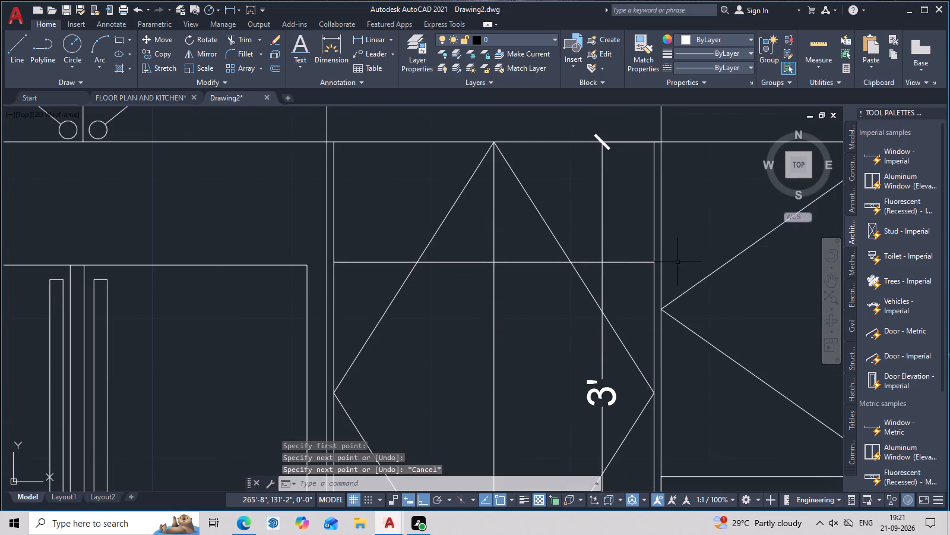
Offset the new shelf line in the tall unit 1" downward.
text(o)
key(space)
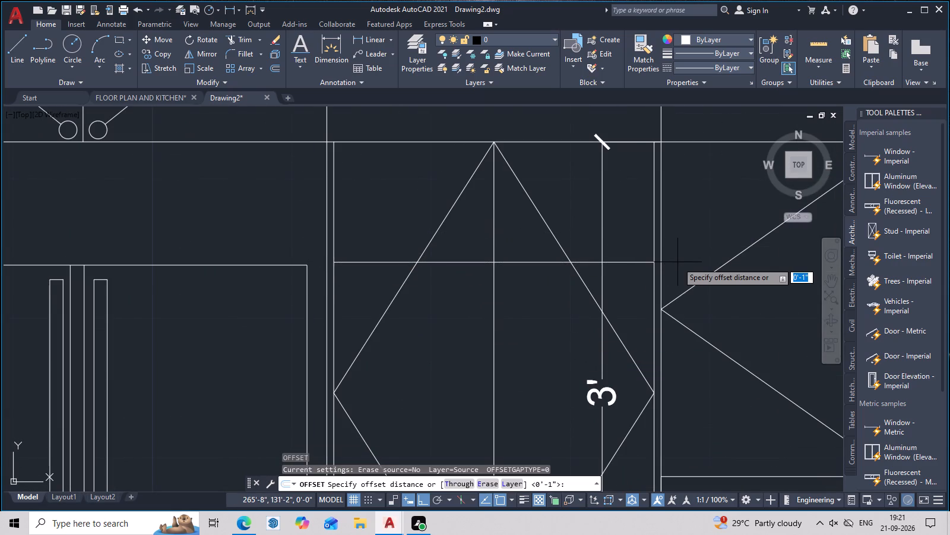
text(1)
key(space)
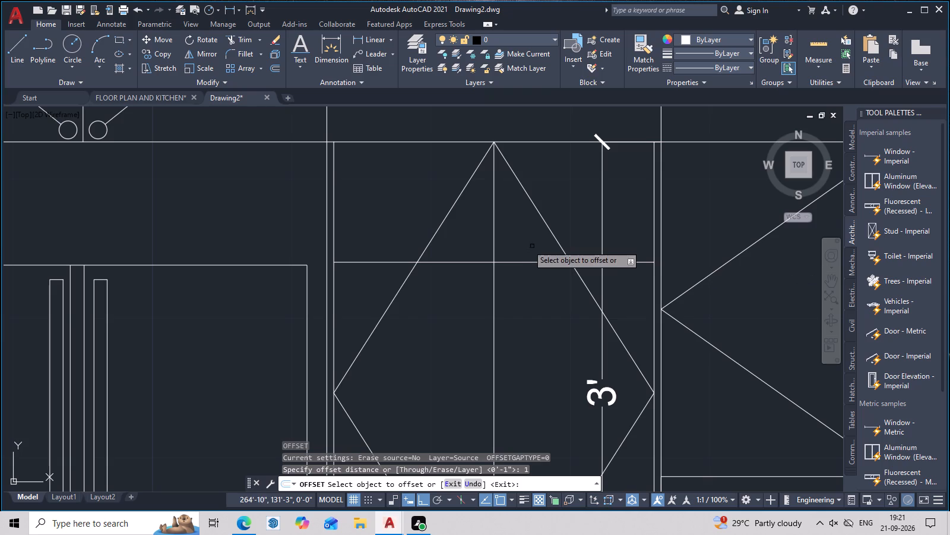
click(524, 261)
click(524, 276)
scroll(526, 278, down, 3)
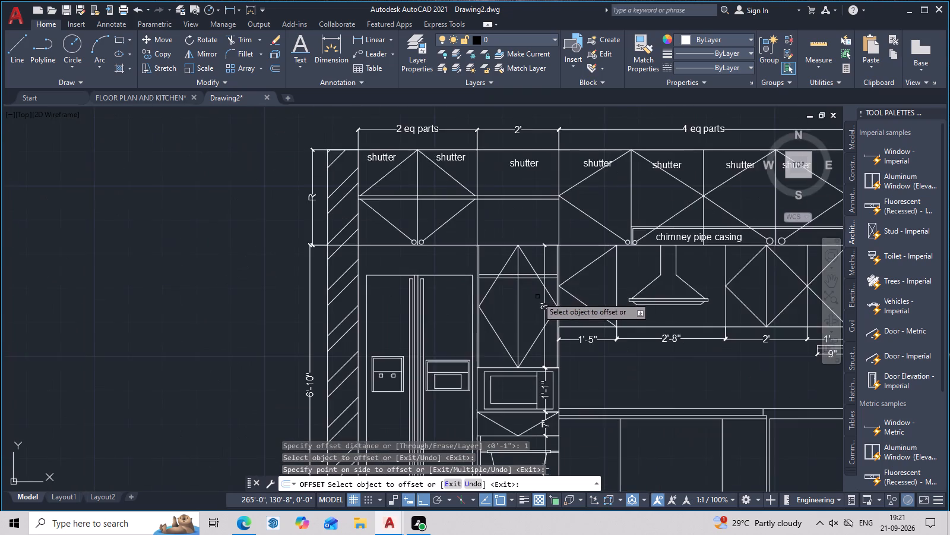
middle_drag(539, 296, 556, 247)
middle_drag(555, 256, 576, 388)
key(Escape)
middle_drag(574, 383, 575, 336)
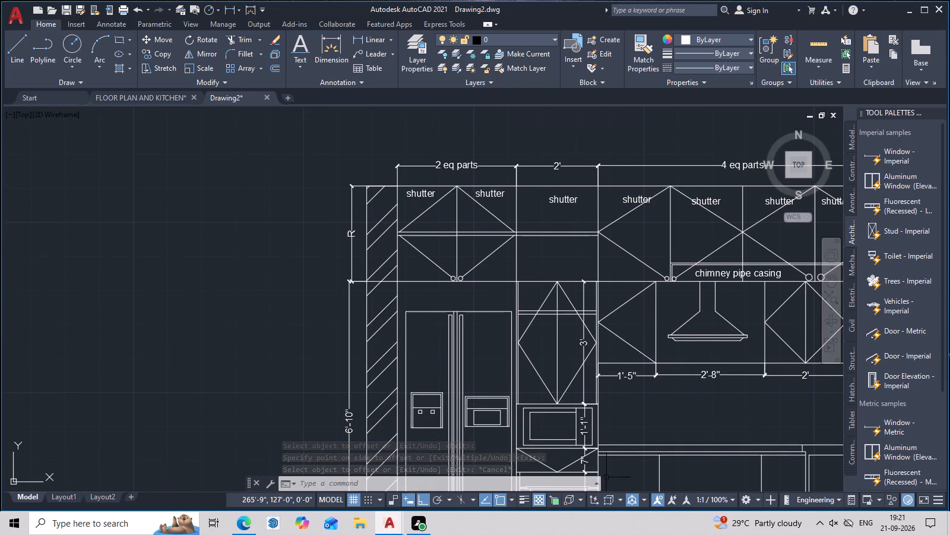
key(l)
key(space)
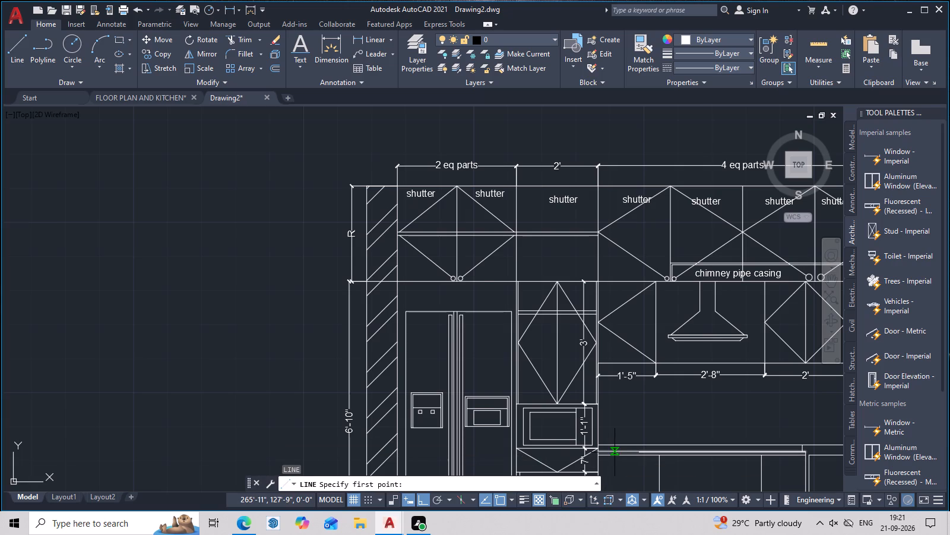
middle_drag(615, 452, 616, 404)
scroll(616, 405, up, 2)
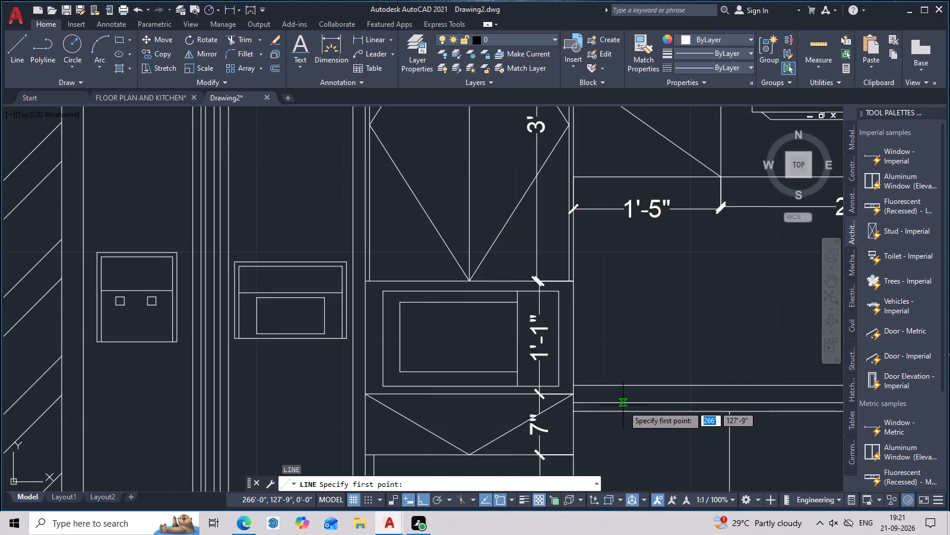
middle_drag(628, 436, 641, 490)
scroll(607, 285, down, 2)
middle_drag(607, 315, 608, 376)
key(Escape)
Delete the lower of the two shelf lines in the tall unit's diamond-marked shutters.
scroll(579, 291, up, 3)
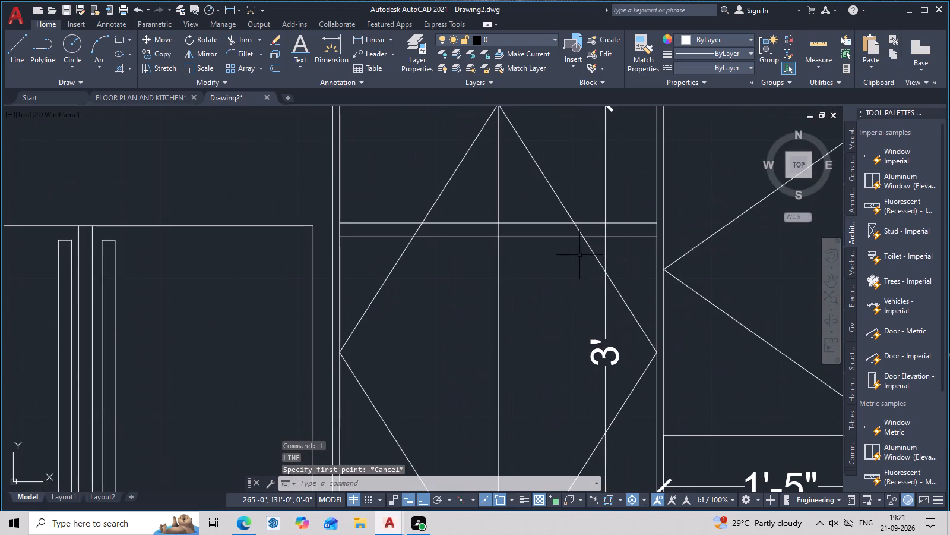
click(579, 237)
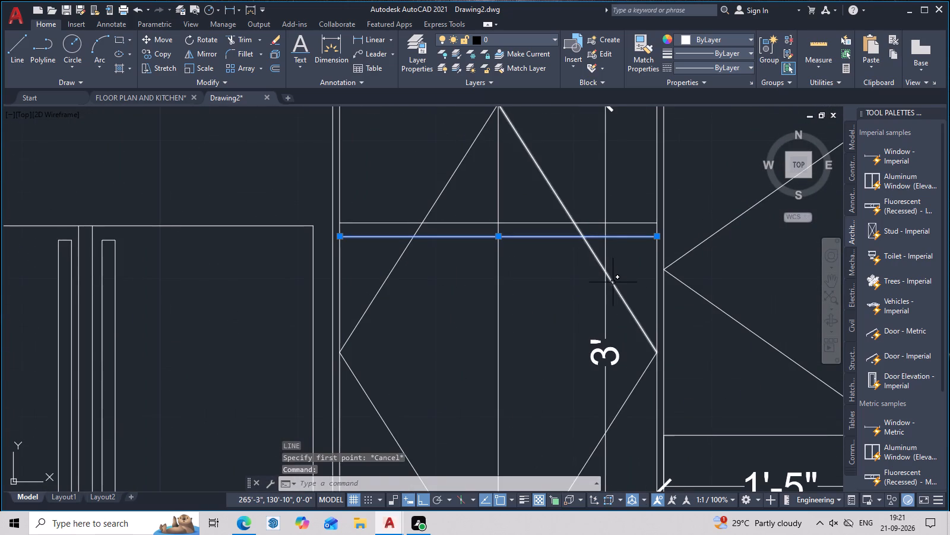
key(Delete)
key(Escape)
Offset the tall unit's remaining shelf line 0.5" downward to give the shelf its thickness.
text(o)
key(space)
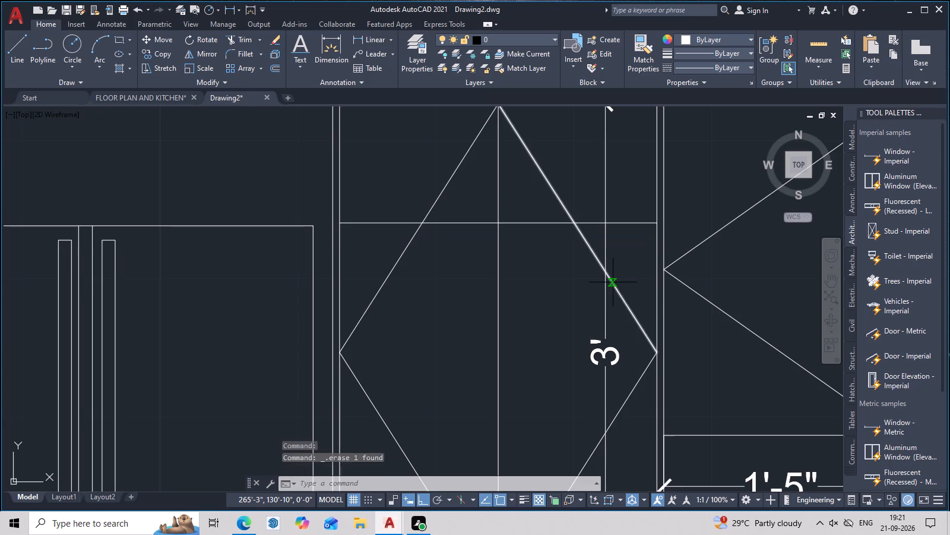
text(.5)
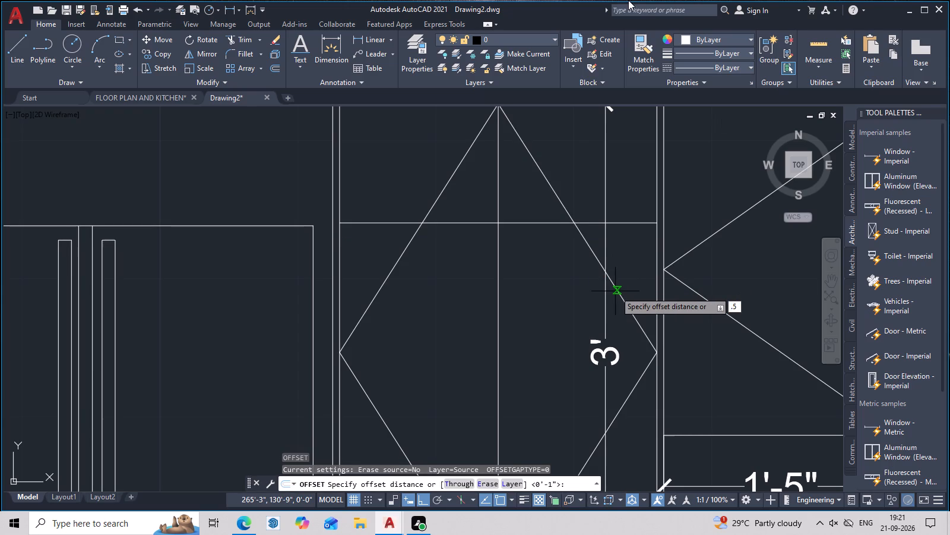
key(space)
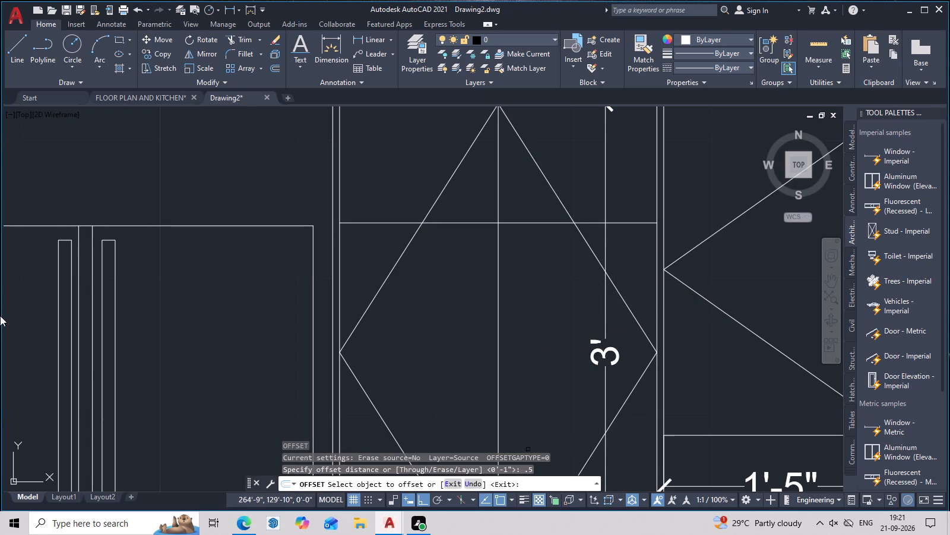
click(551, 221)
click(551, 262)
scroll(551, 262, down, 3)
middle_drag(552, 275, 555, 256)
key(Escape)
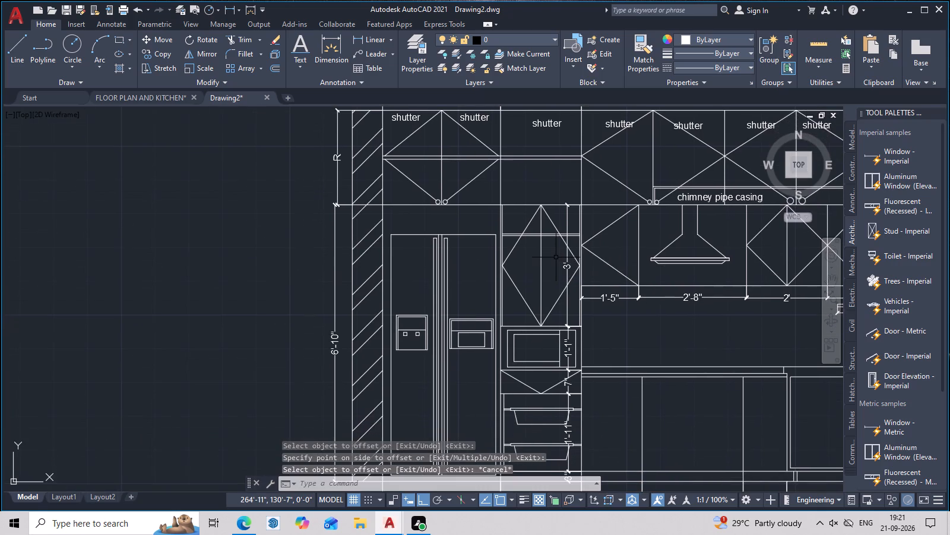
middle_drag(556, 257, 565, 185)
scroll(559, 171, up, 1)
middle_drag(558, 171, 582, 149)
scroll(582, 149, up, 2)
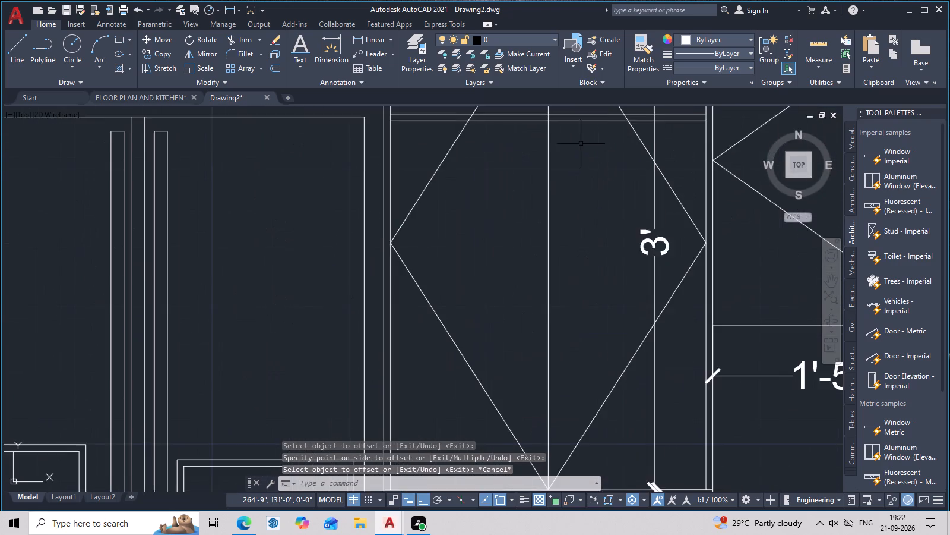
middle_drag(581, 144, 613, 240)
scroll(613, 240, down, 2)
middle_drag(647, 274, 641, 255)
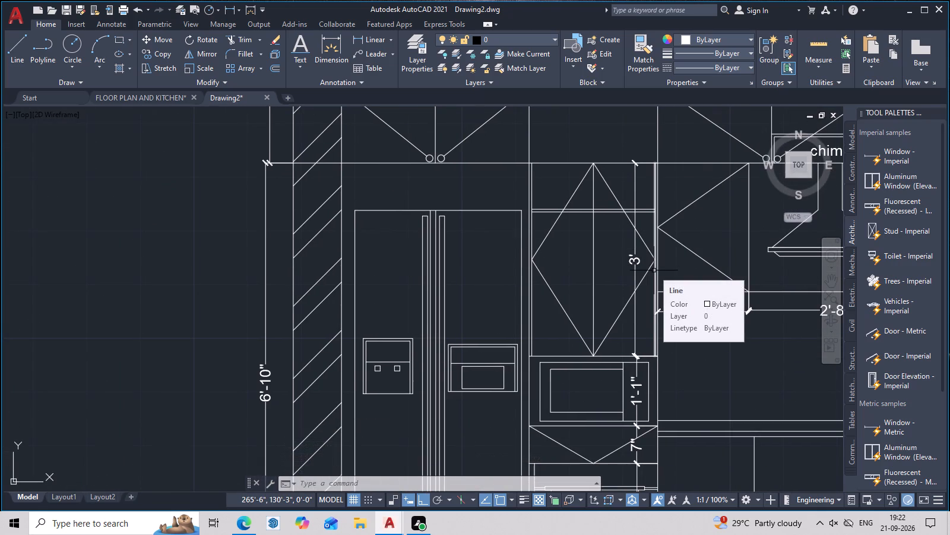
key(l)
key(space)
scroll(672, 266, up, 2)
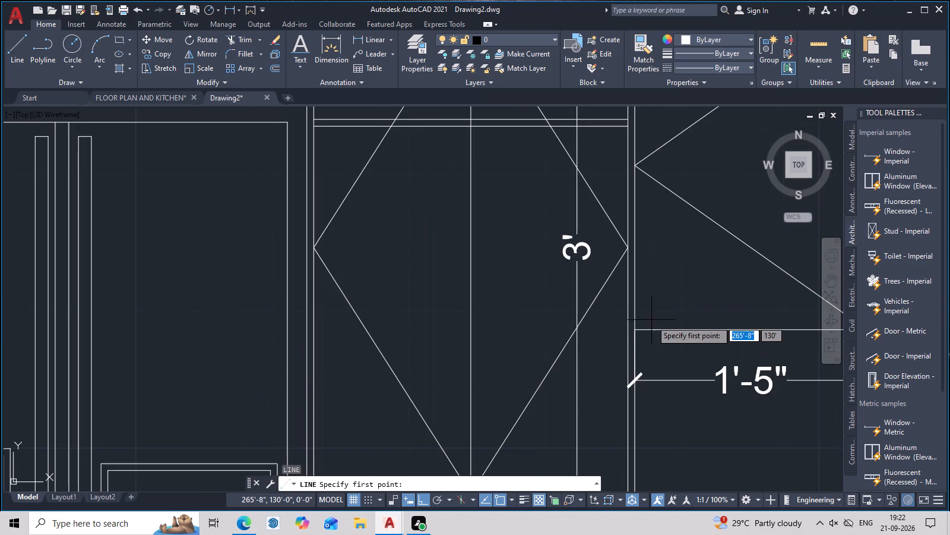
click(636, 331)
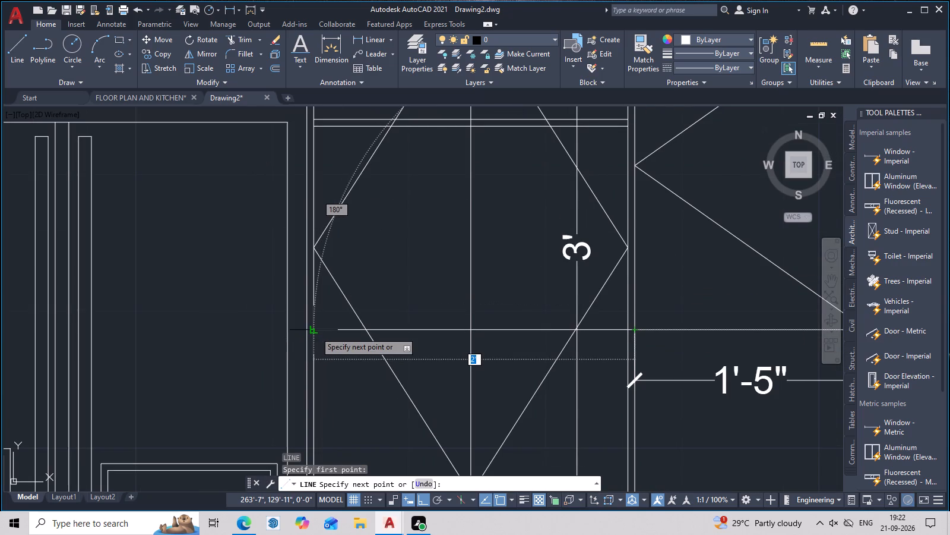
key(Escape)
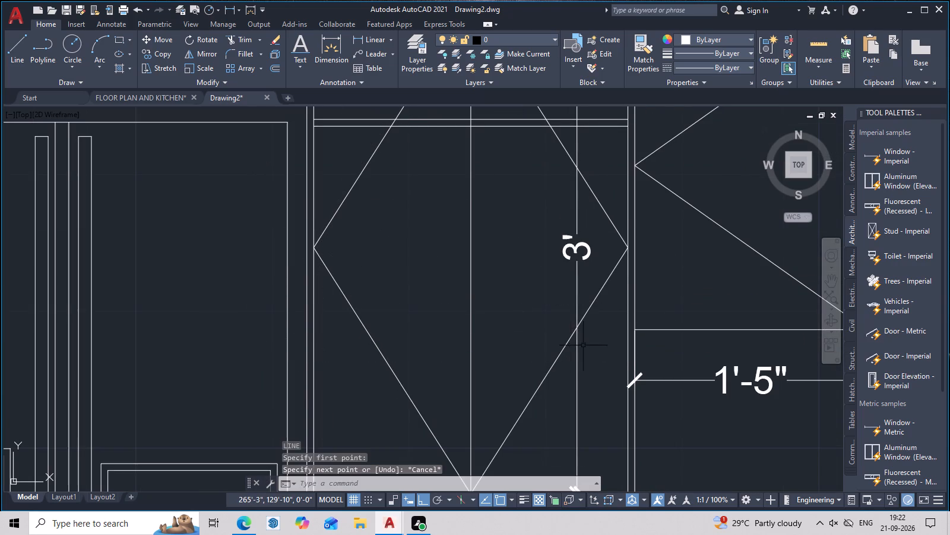
Draw a second shelf line across the tall unit's diamond-marked shutters, level with the bottom edge of the adjacent wall cabinet.
text(l)
key(space)
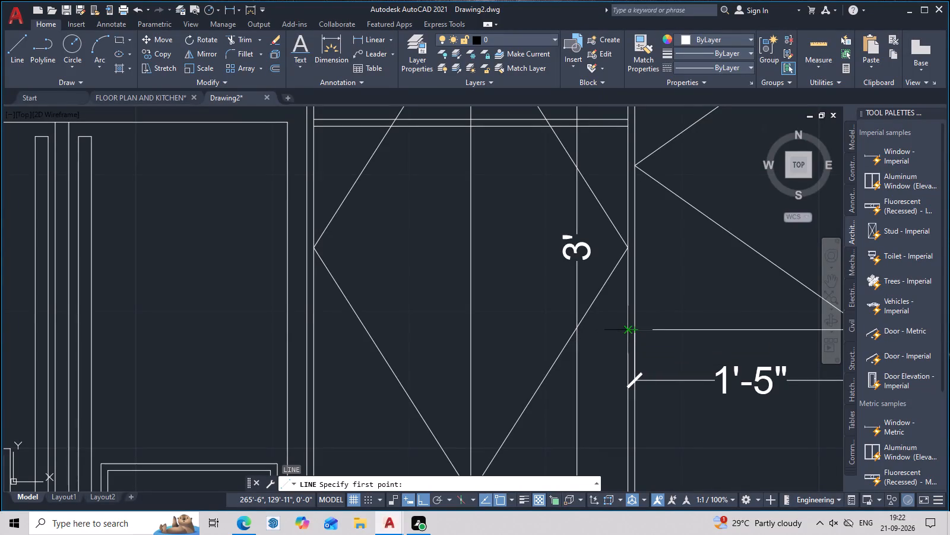
click(626, 332)
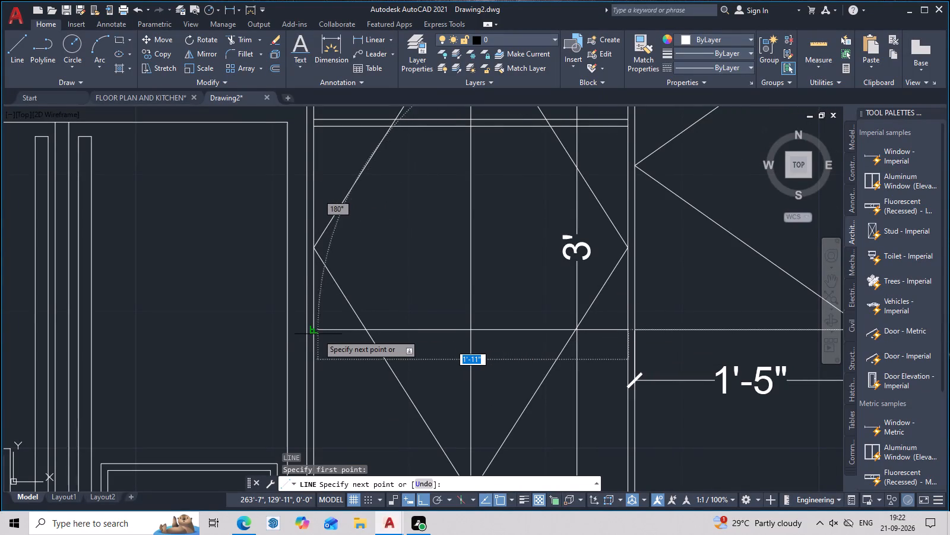
click(312, 330)
key(Escape)
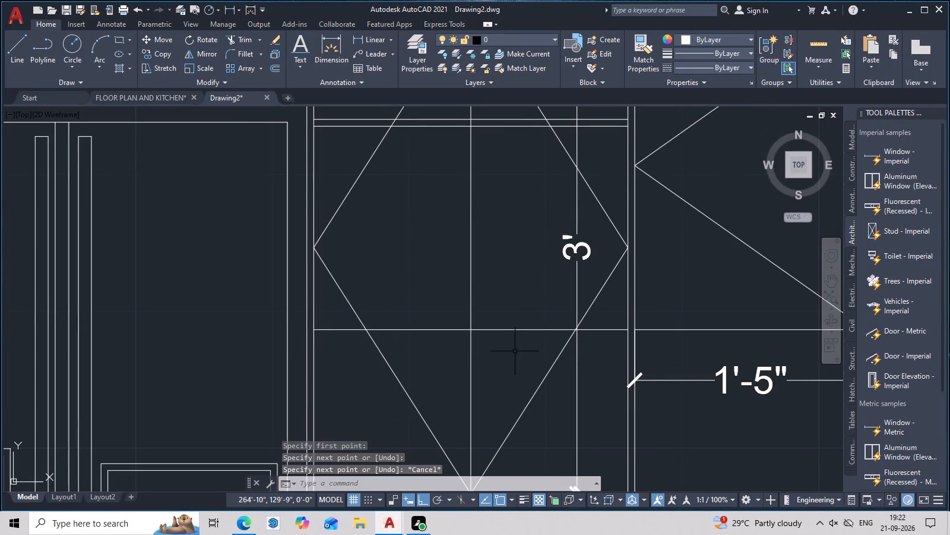
Offset the tall unit's lower shelf line 0.5" downward to give that shelf its thickness.
text(o .5)
key(space)
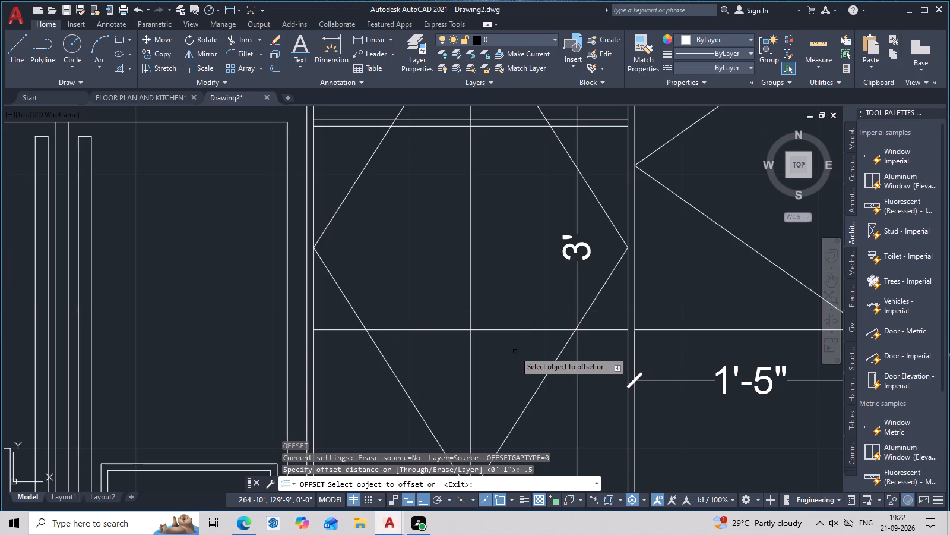
click(526, 331)
click(518, 358)
scroll(518, 358, down, 2)
middle_click(522, 369)
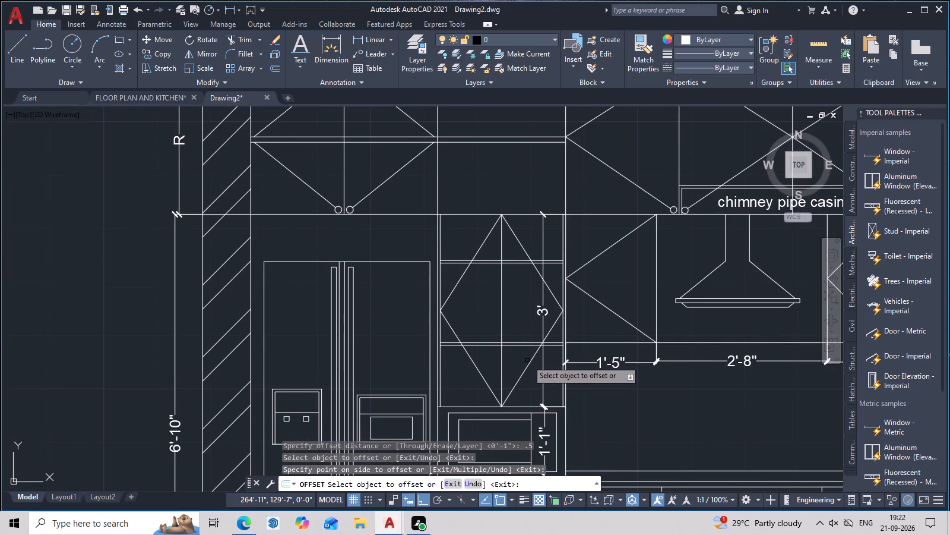
key(Escape)
Move the two lines of the tall unit's upper shelf straight down by about 3".
middle_drag(530, 361, 554, 426)
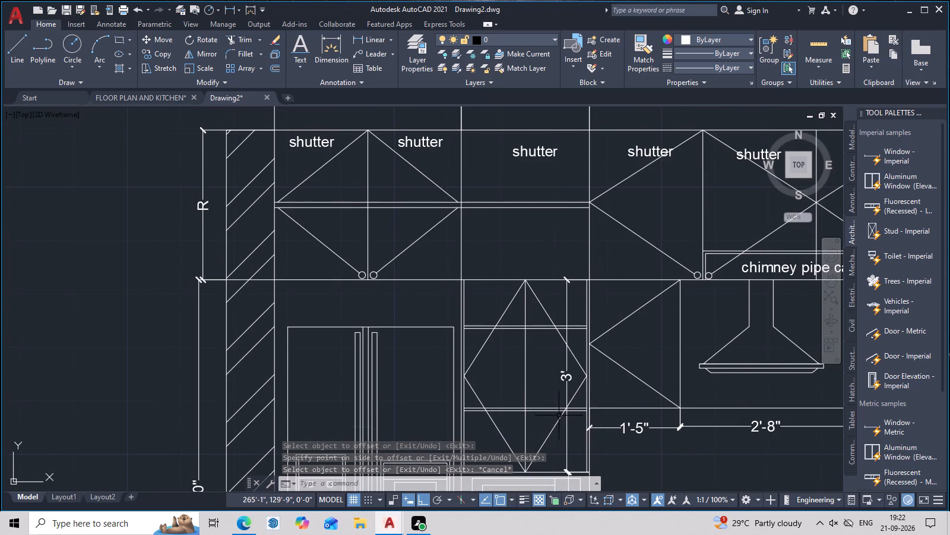
middle_drag(559, 416, 519, 416)
middle_drag(563, 404, 530, 408)
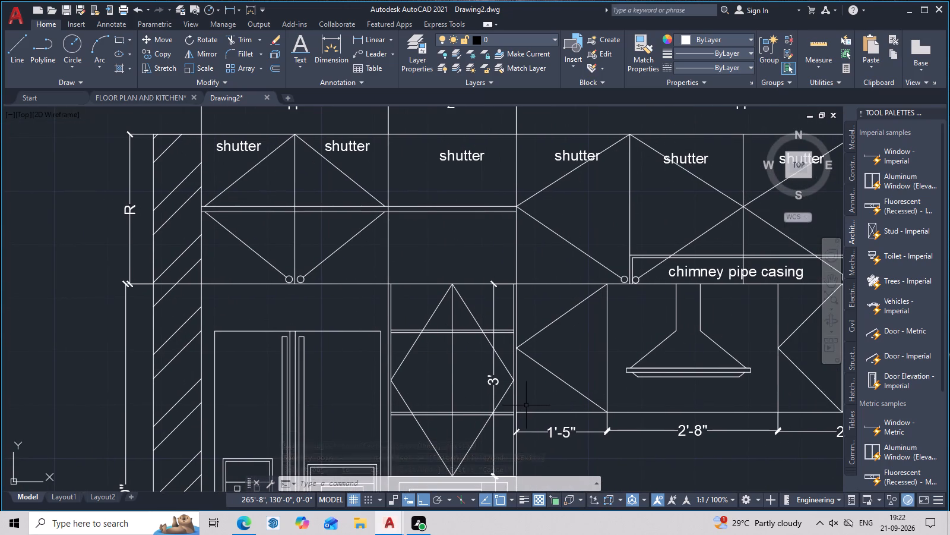
scroll(500, 323, up, 2)
middle_drag(502, 326, 502, 328)
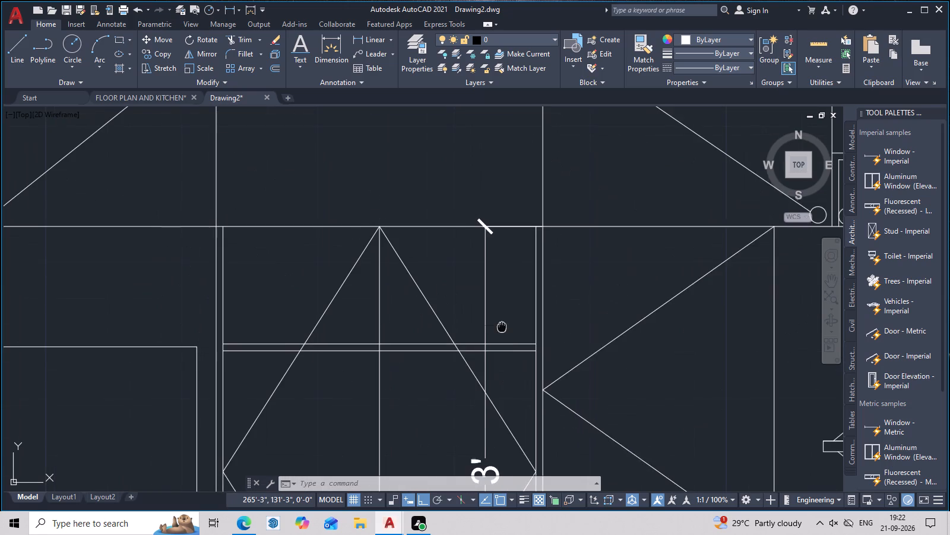
middle_drag(502, 328, 502, 341)
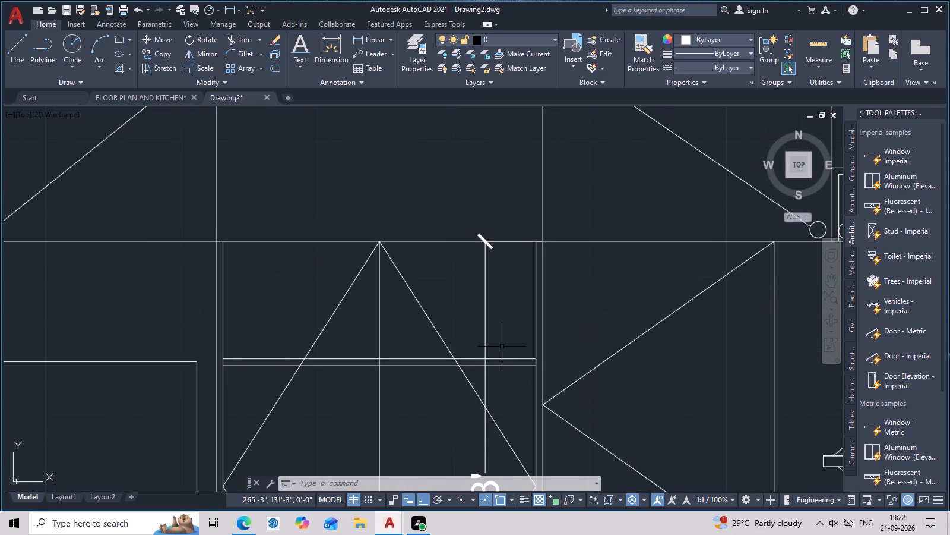
middle_drag(502, 347, 500, 311)
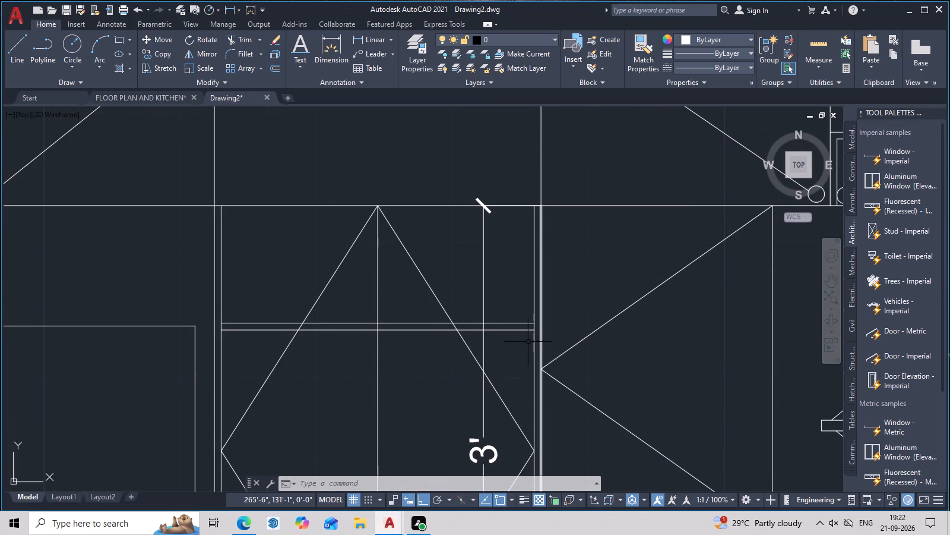
drag(515, 318, 504, 343)
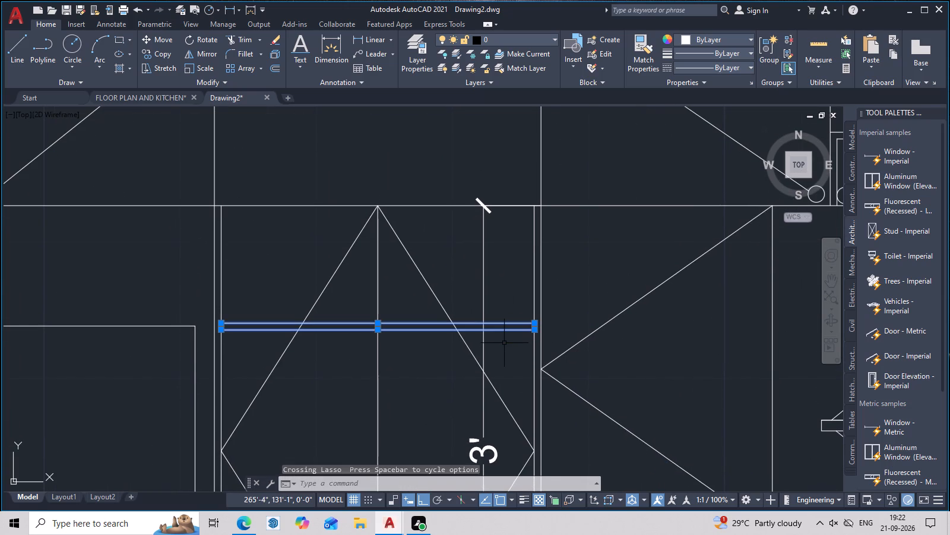
text(m)
key(space)
scroll(520, 334, up, 2)
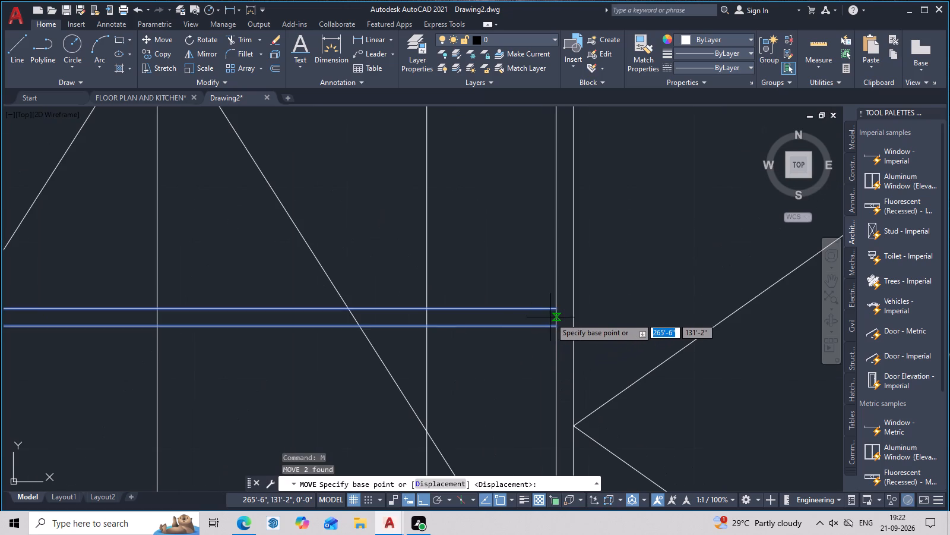
click(557, 316)
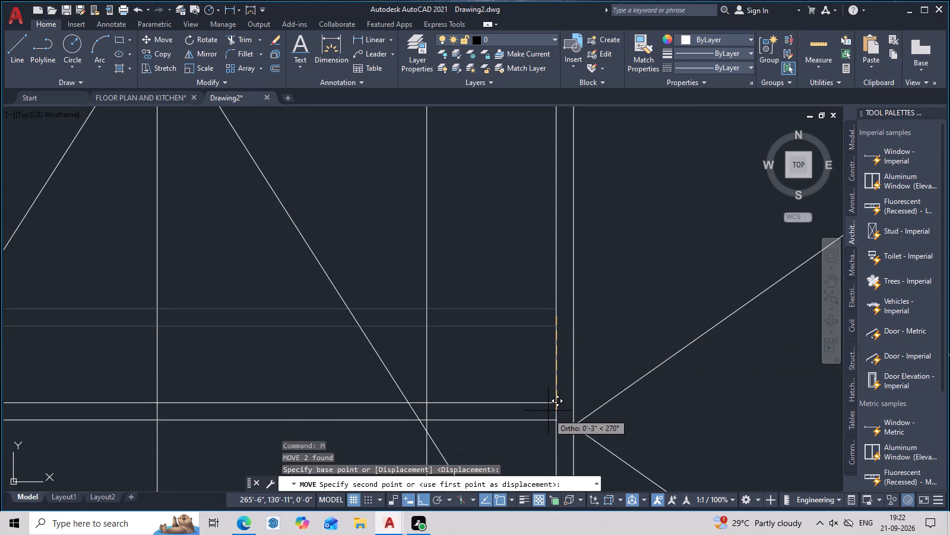
click(548, 425)
scroll(583, 421, down, 5)
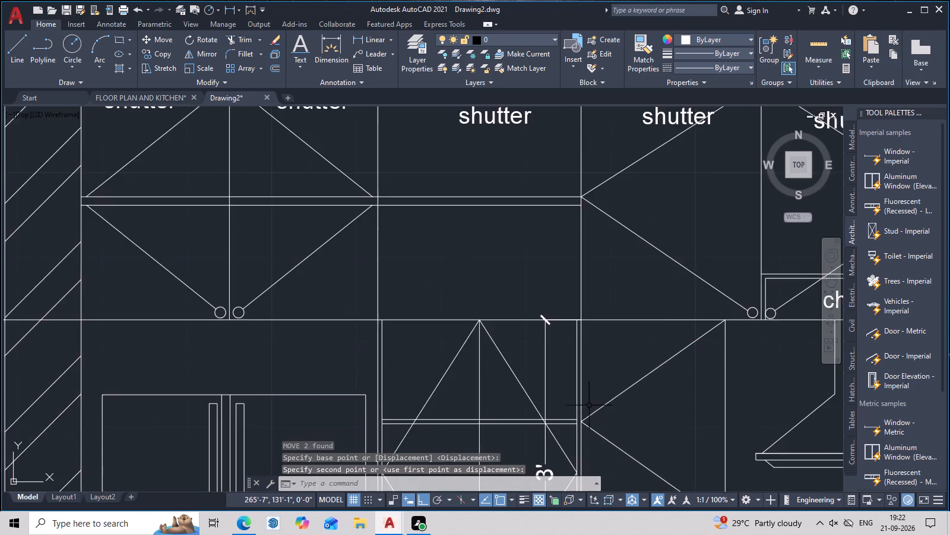
middle_drag(606, 426, 603, 325)
middle_drag(617, 359, 620, 329)
scroll(620, 326, down, 1)
middle_drag(628, 348, 622, 393)
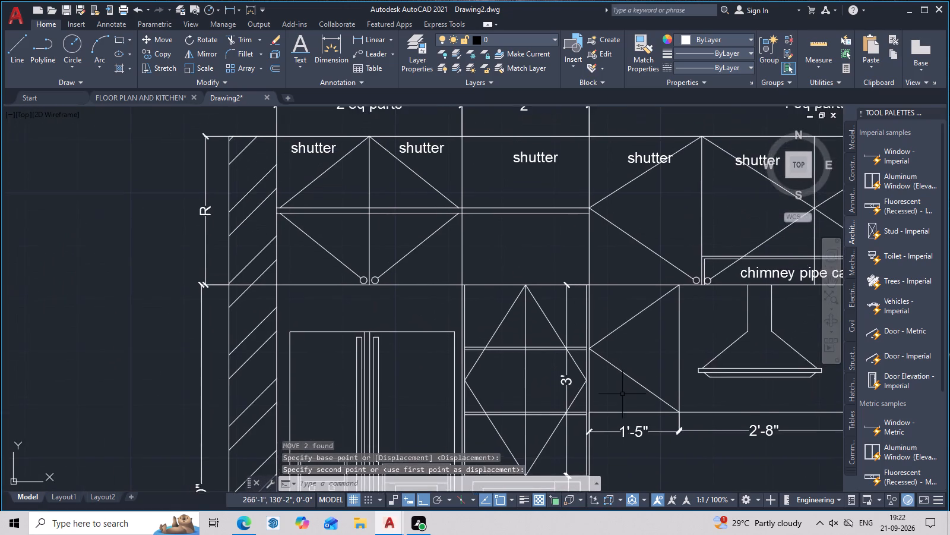
middle_drag(622, 394, 597, 291)
middle_drag(676, 342, 604, 378)
key(Escape)
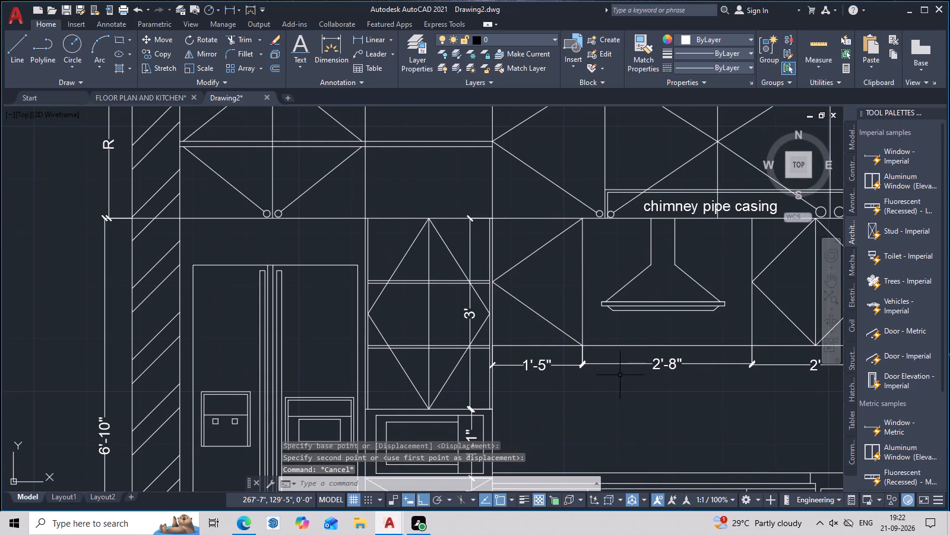
Add the text label "glass shutter" on one line between the two shelves of the tall unit's diamond-marked shutters.
middle_drag(620, 375, 425, 388)
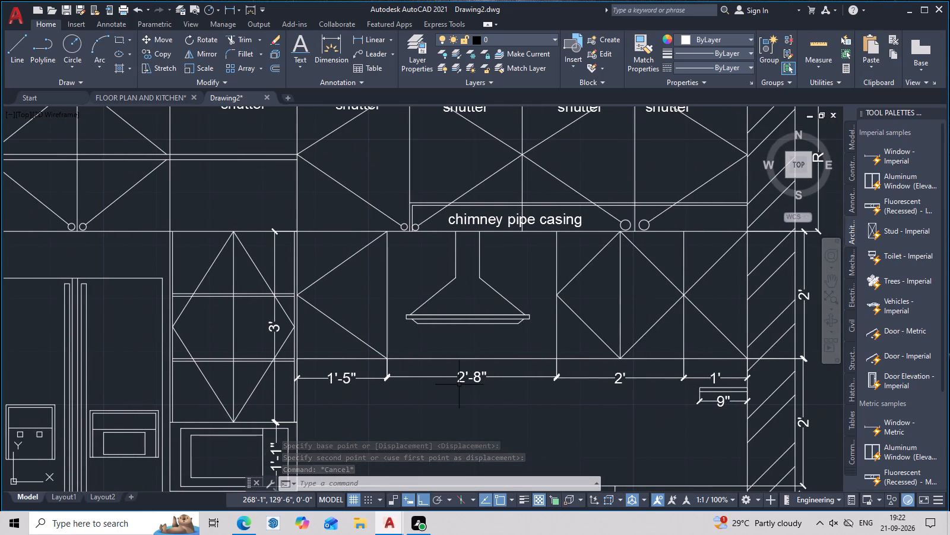
middle_drag(459, 385, 521, 370)
middle_drag(426, 336, 555, 295)
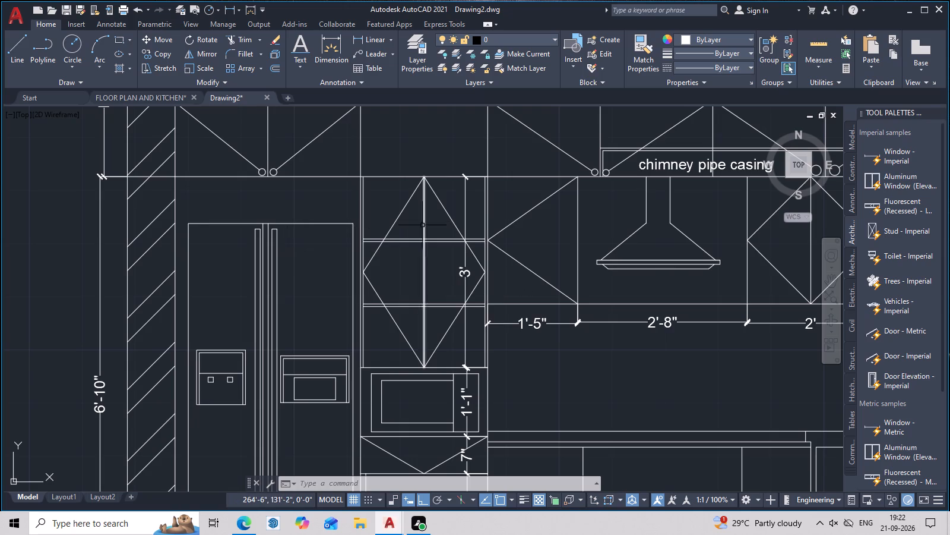
scroll(391, 288, up, 1)
middle_drag(391, 287, 390, 256)
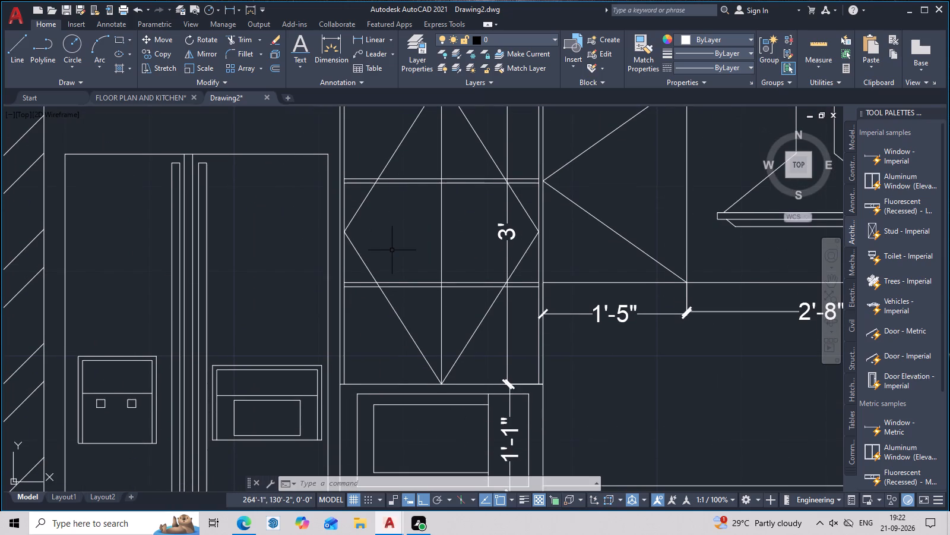
text(t)
key(space)
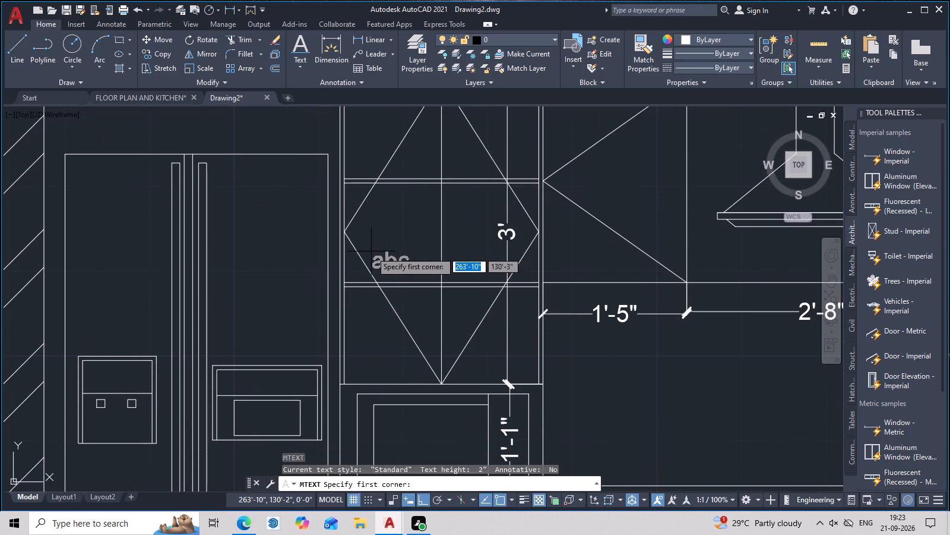
click(381, 249)
click(483, 272)
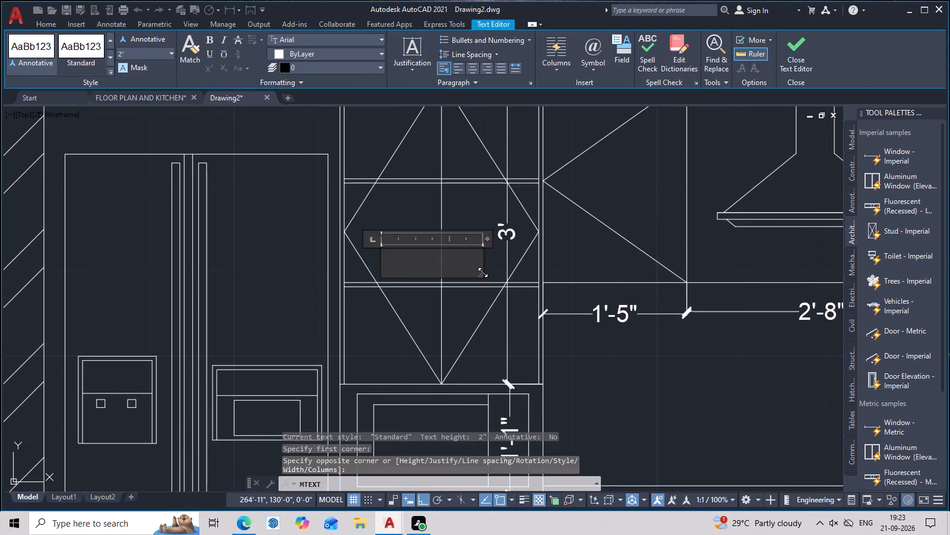
key(g)
key(l)
text(as)
key(s)
key(space)
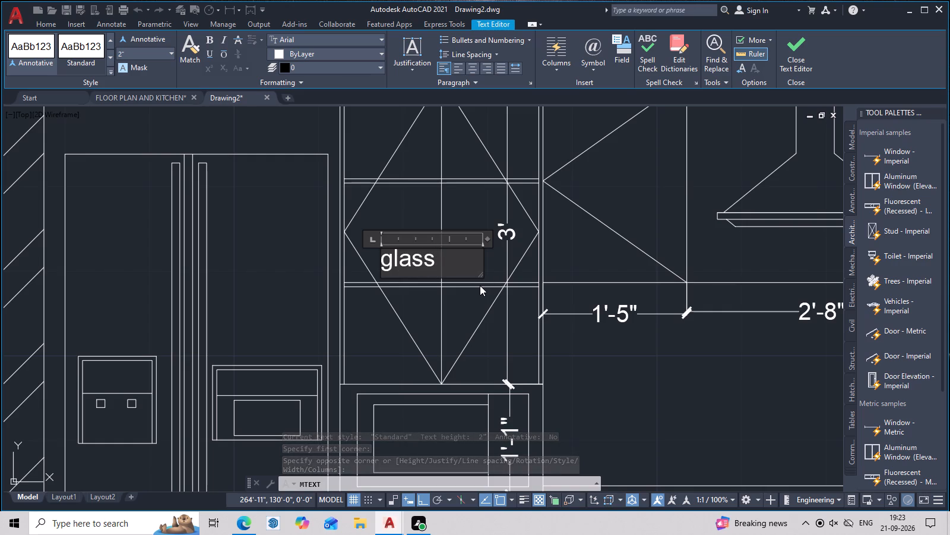
text(shutter)
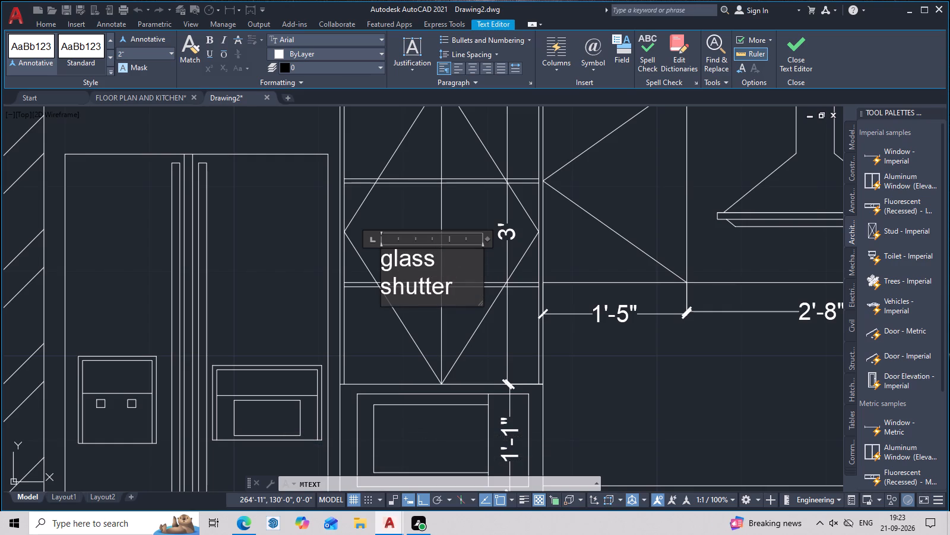
drag(482, 267, 520, 267)
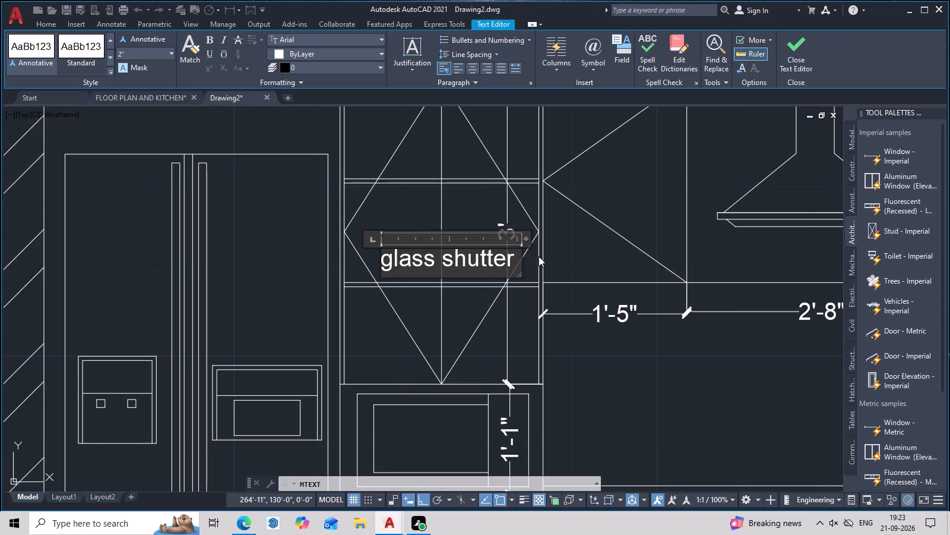
click(557, 246)
Add the text label "shutter" near the bottom of the left leaf of the 2' wall cabinet beside the chimney.
scroll(561, 248, down, 2)
middle_drag(546, 260, 418, 289)
middle_drag(438, 294, 368, 297)
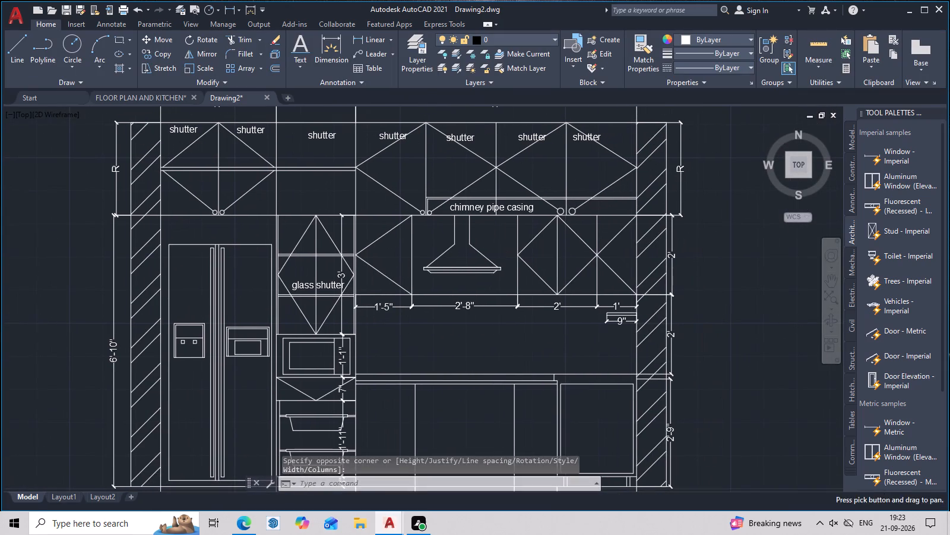
middle_drag(368, 291, 286, 283)
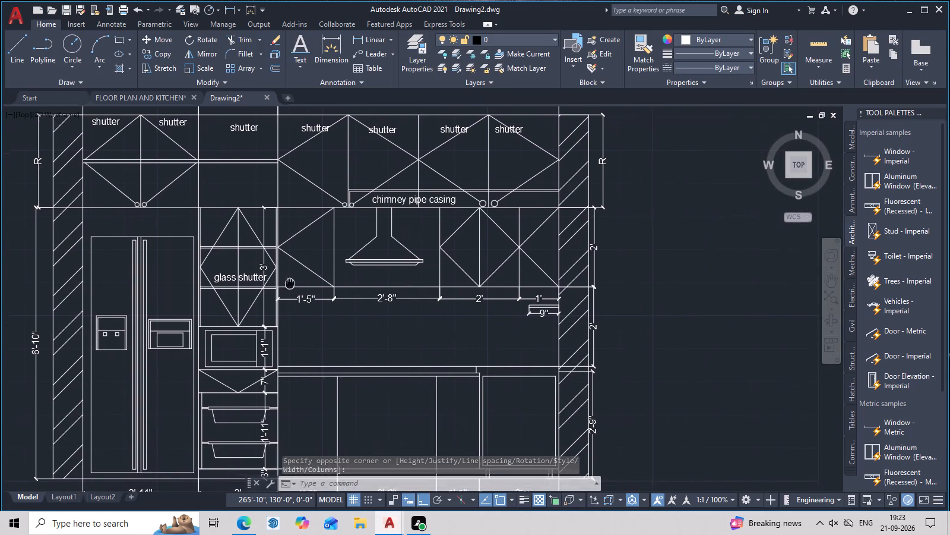
middle_drag(286, 283, 273, 281)
scroll(444, 262, up, 4)
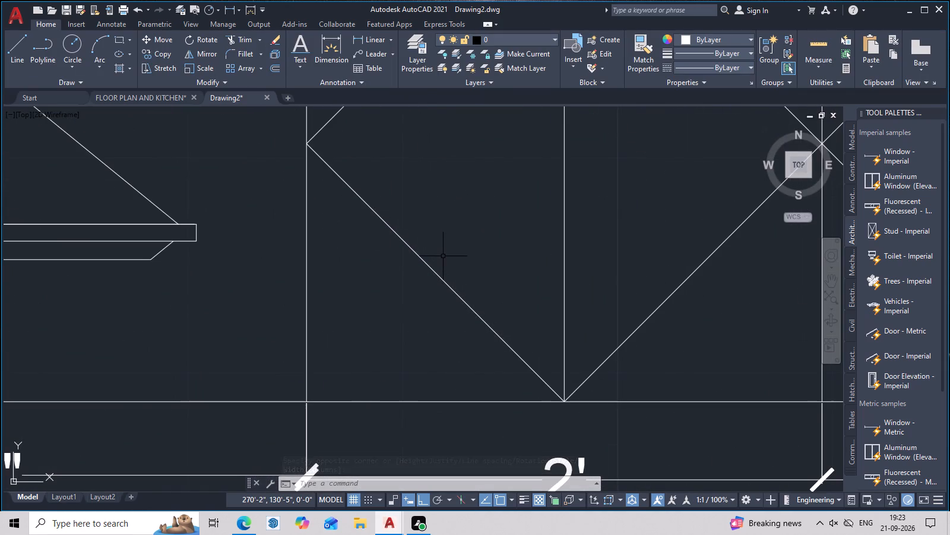
text(t)
key(space)
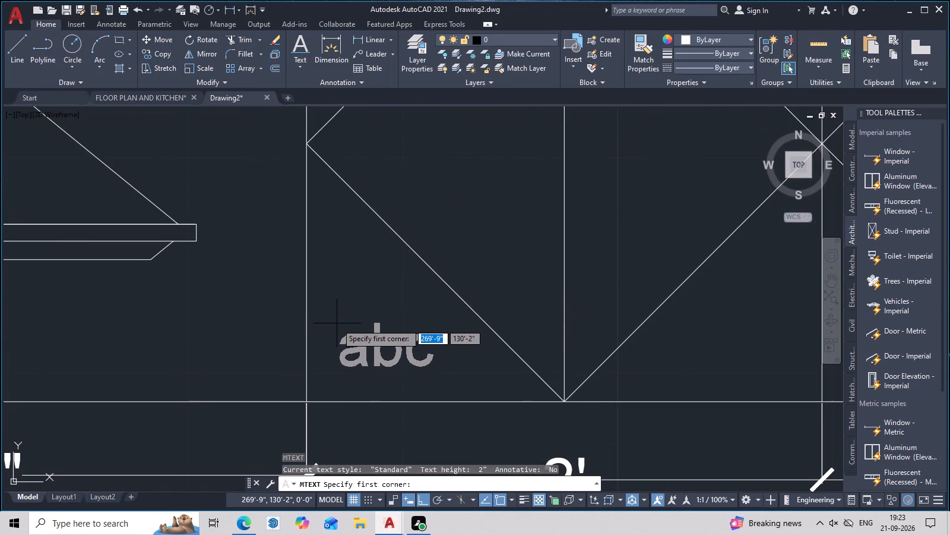
click(337, 323)
click(533, 365)
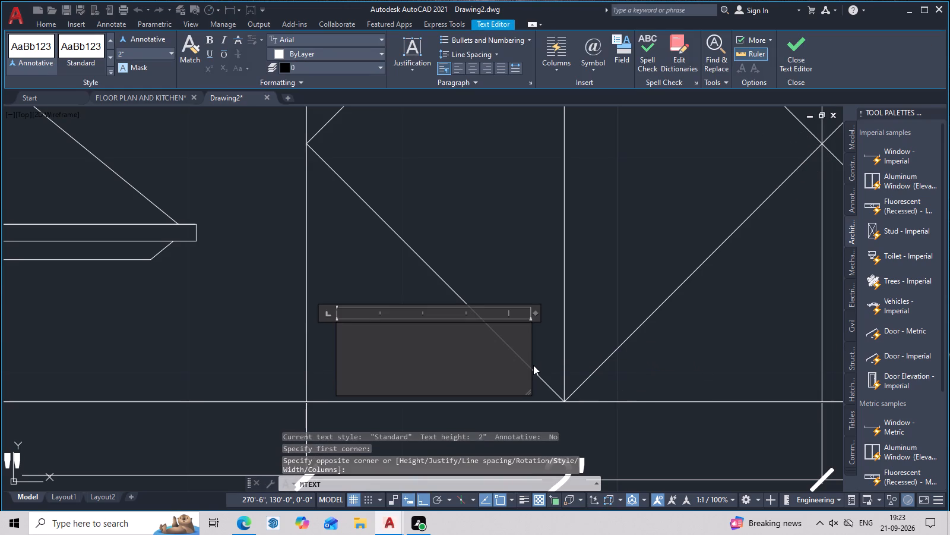
text(shutter)
key(space)
click(597, 320)
Copy the "shutter" label horizontally into the 2' wall cabinet's right leaf and the adjoining 1' cabinet.
scroll(597, 320, down, 4)
middle_drag(582, 330, 504, 341)
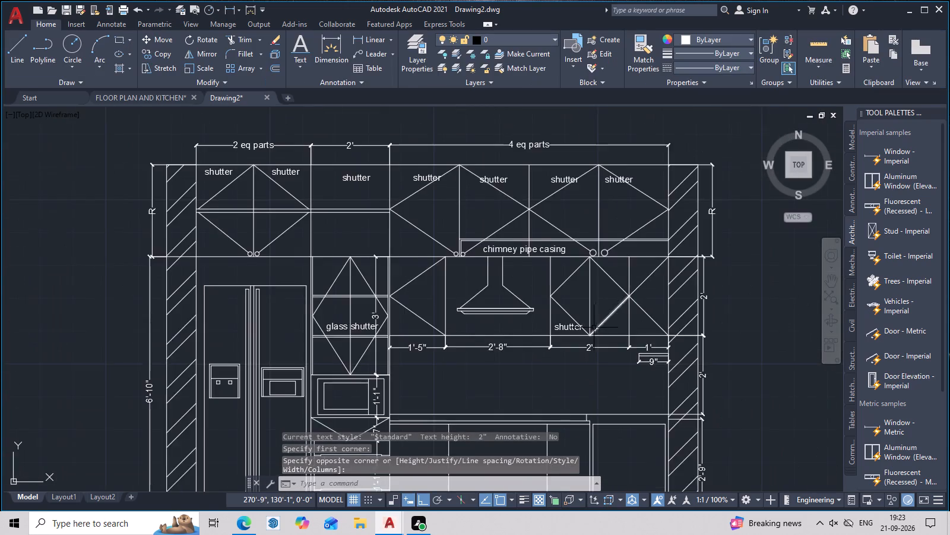
middle_drag(504, 341, 467, 345)
scroll(477, 343, up, 2)
middle_drag(507, 347, 470, 329)
scroll(419, 335, up, 2)
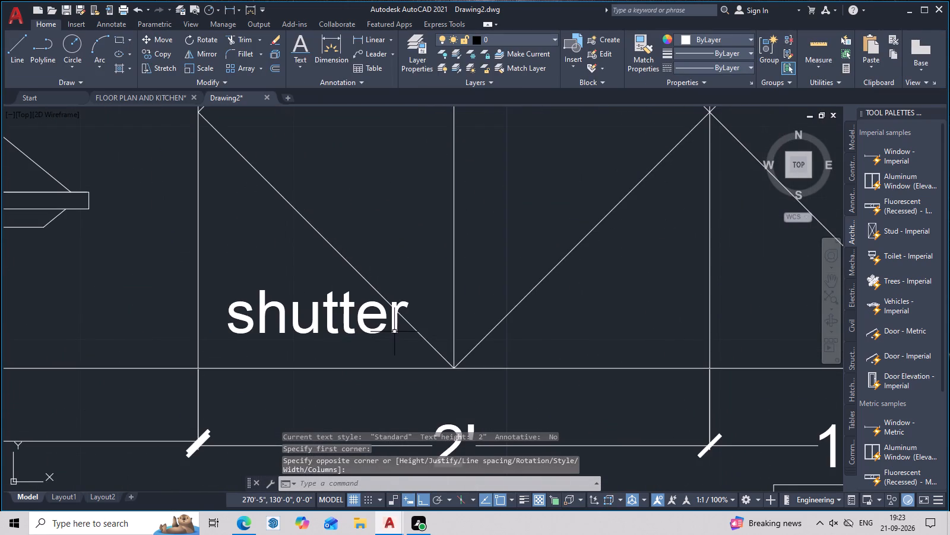
click(394, 329)
click(356, 328)
text(co)
key(space)
scroll(364, 328, up, 1)
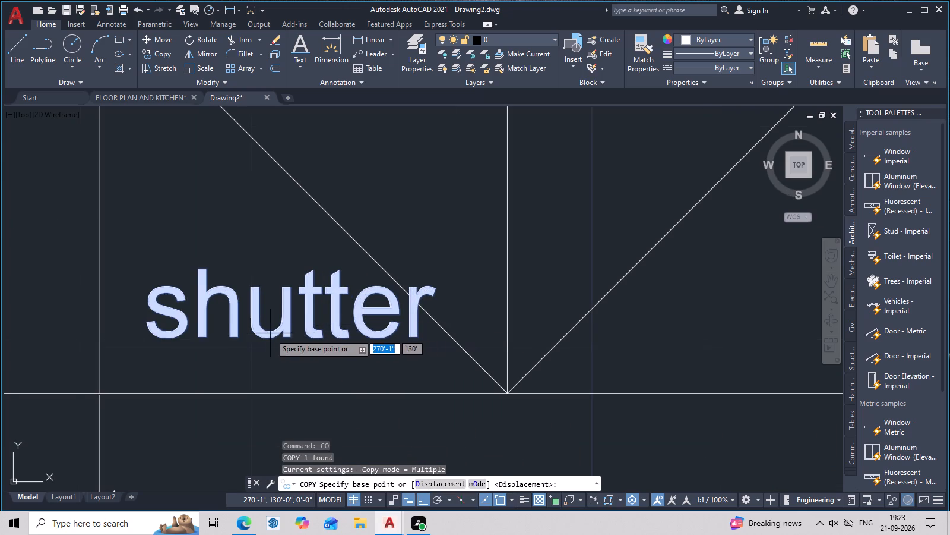
click(270, 333)
scroll(512, 351, down, 3)
middle_drag(460, 356, 262, 353)
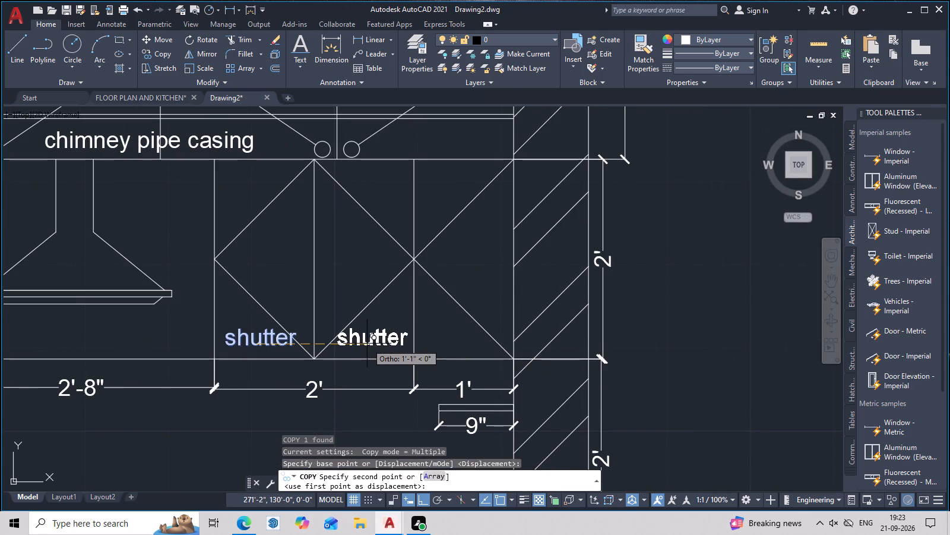
click(367, 344)
middle_drag(442, 347, 434, 348)
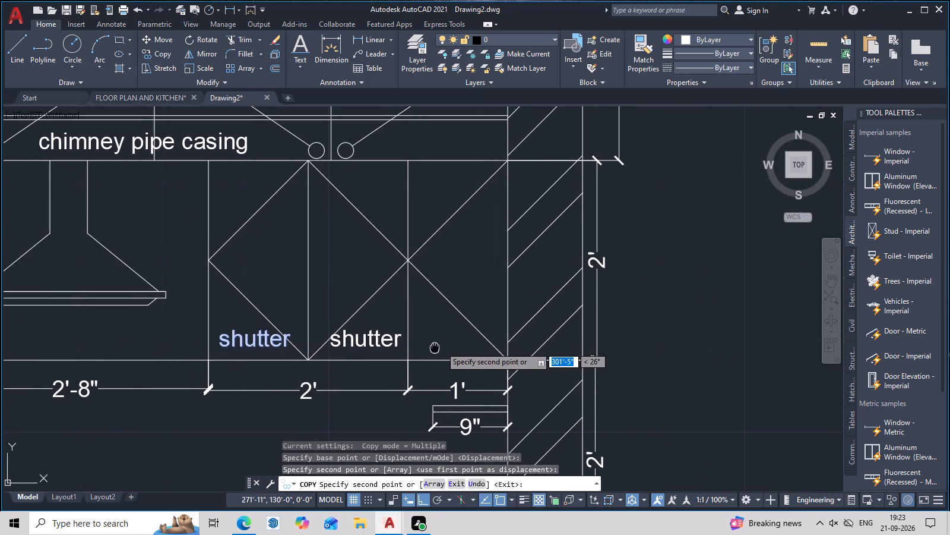
middle_drag(434, 348, 401, 352)
click(408, 350)
scroll(427, 347, down, 3)
middle_drag(464, 335, 544, 286)
key(Escape)
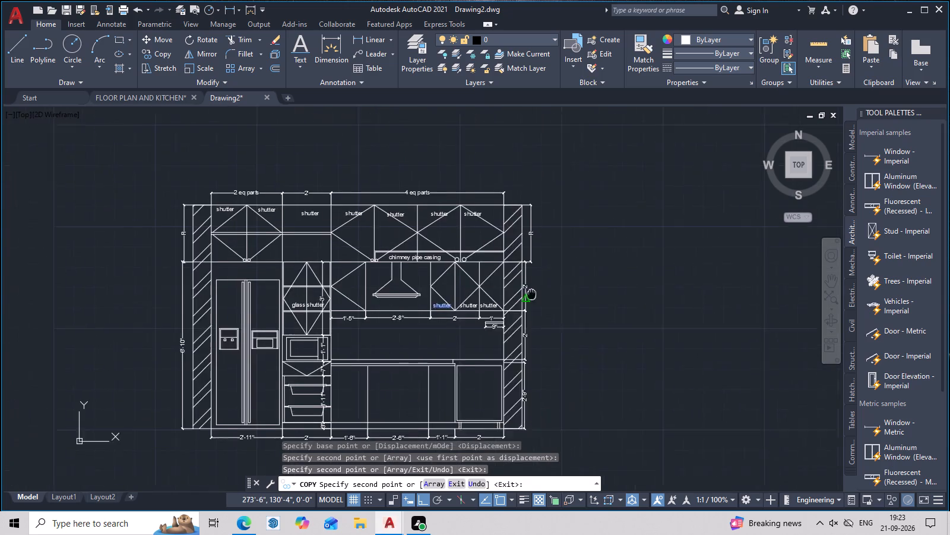
Look over the upper elevation's wall cabinets, counter and base cabinets for details still missing.
scroll(560, 291, up, 2)
middle_drag(539, 302, 654, 273)
key(Escape)
middle_drag(489, 323, 556, 237)
scroll(556, 237, down, 2)
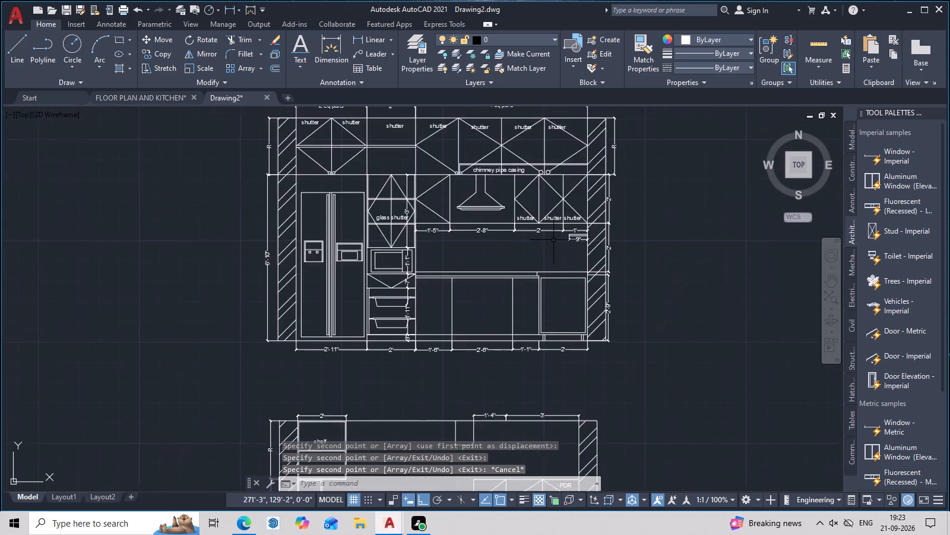
middle_drag(554, 251, 565, 346)
scroll(561, 363, up, 1)
middle_drag(562, 357, 579, 316)
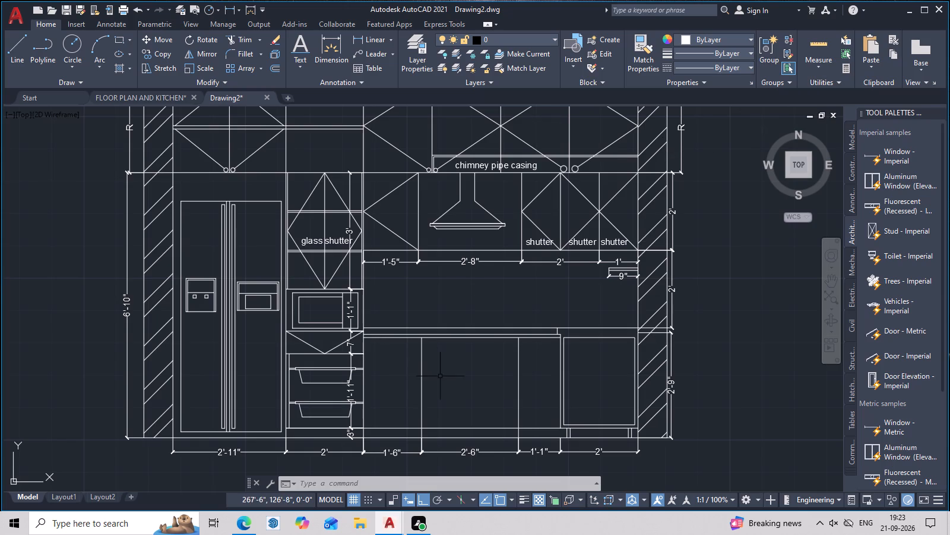
scroll(432, 303, up, 3)
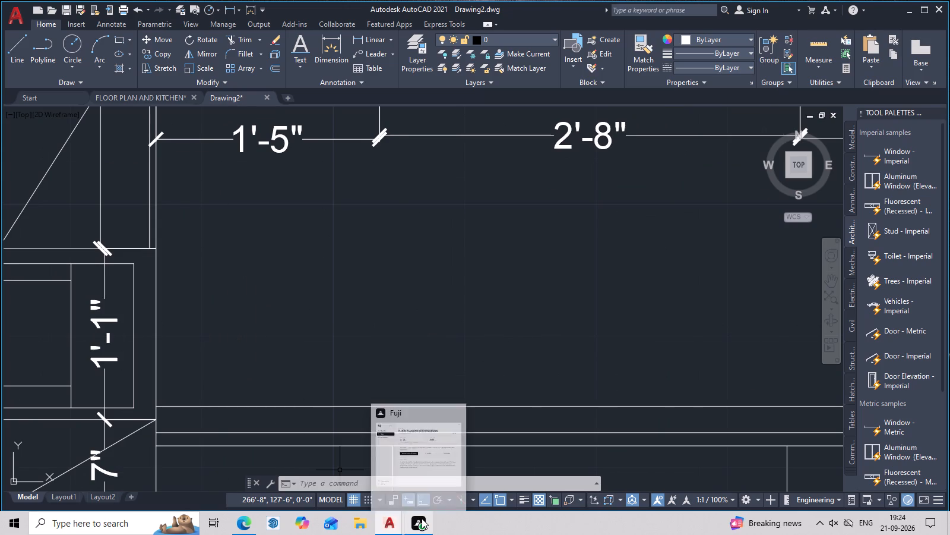
scroll(460, 246, down, 3)
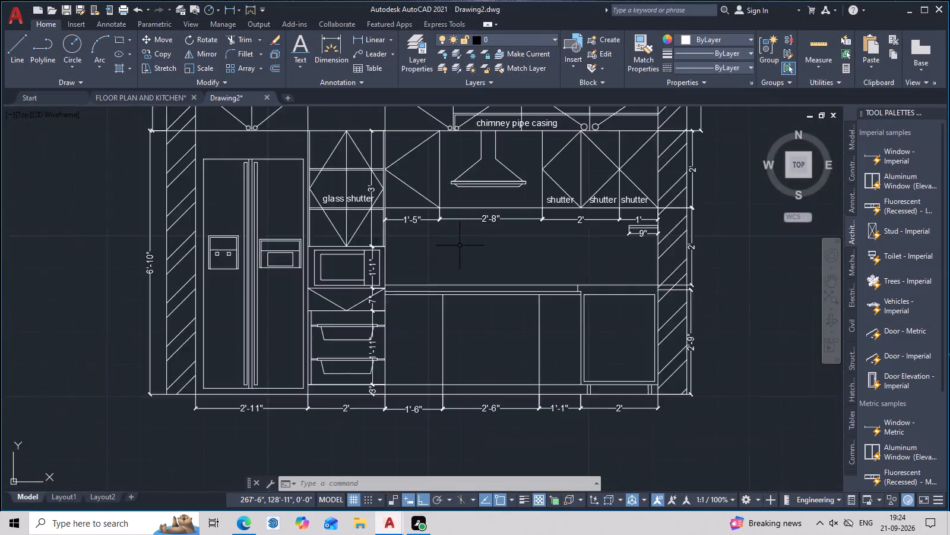
middle_drag(460, 246, 437, 343)
scroll(436, 335, up, 2)
middle_drag(436, 335, 442, 321)
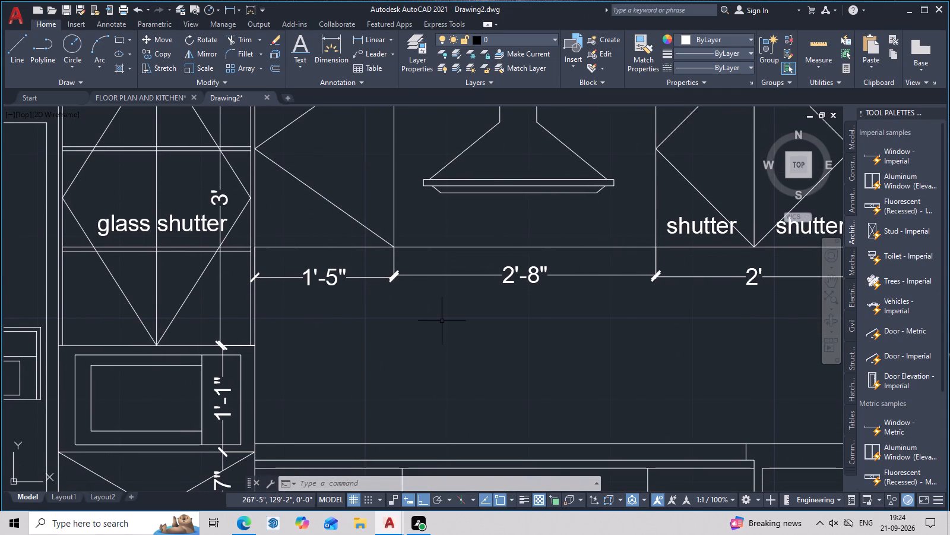
scroll(445, 321, down, 2)
middle_drag(446, 321, 464, 292)
middle_drag(464, 294, 476, 265)
middle_drag(498, 320, 504, 301)
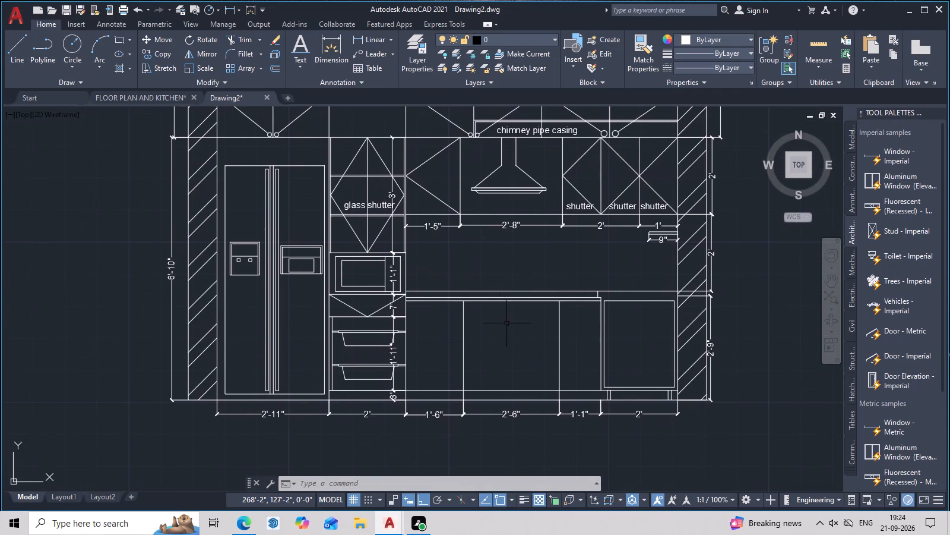
Draw the stove outline on the countertop below the chimney, 1" high and about 2' wide.
scroll(507, 325, up, 1)
middle_drag(508, 356, 504, 430)
text(l)
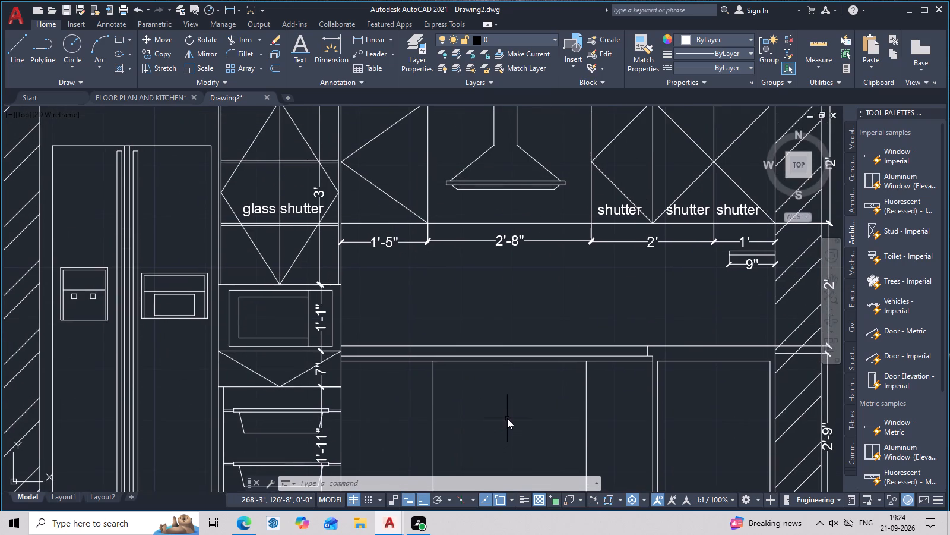
key(space)
middle_drag(525, 396, 524, 398)
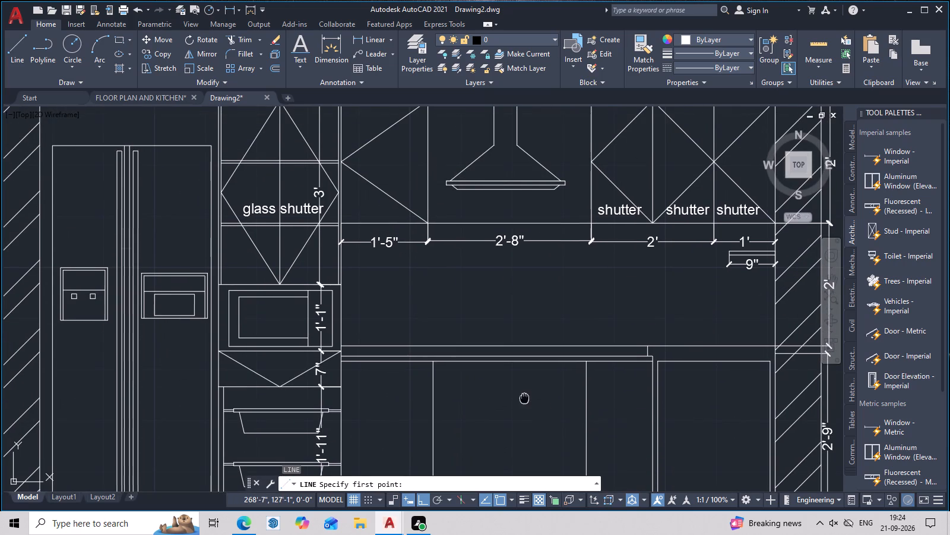
middle_drag(524, 398, 496, 403)
double_click(419, 353)
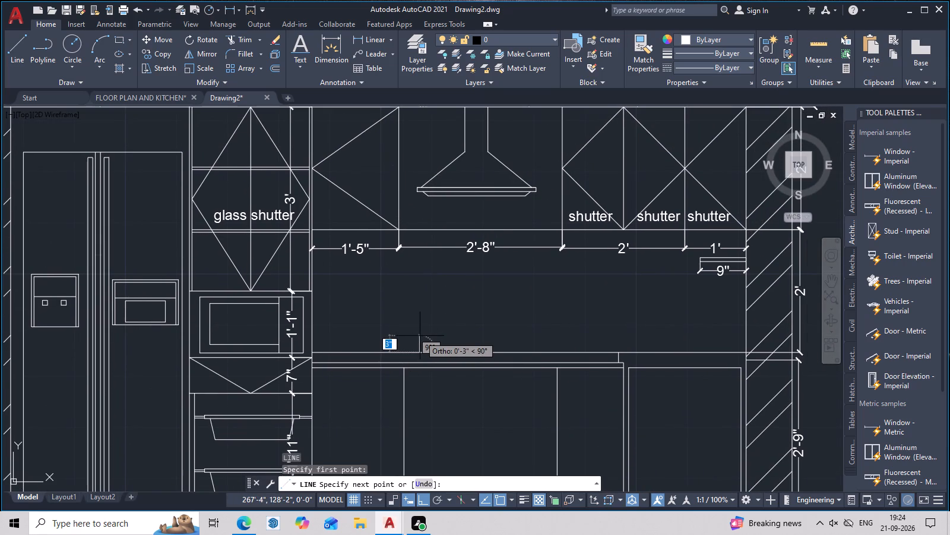
key(1)
key(Return)
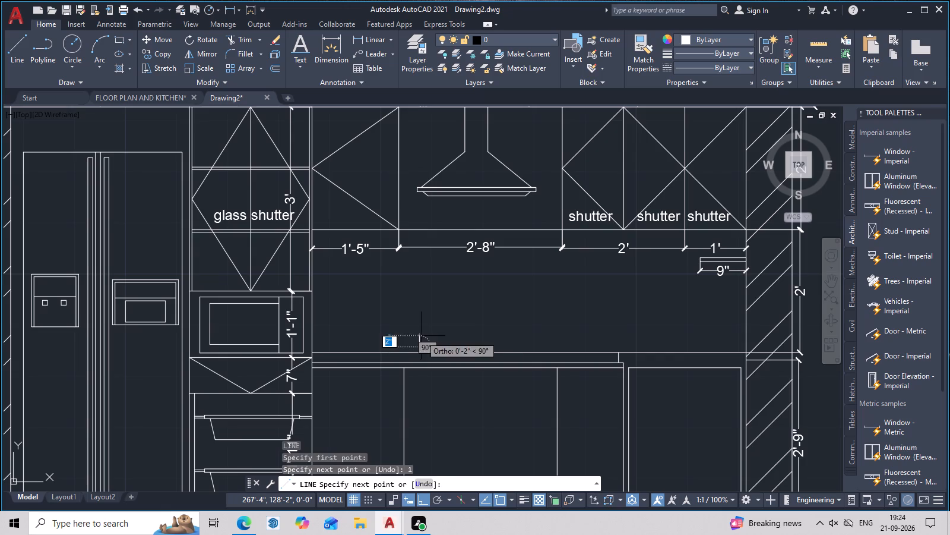
click(543, 340)
click(543, 344)
key(Escape)
scroll(543, 344, up, 1)
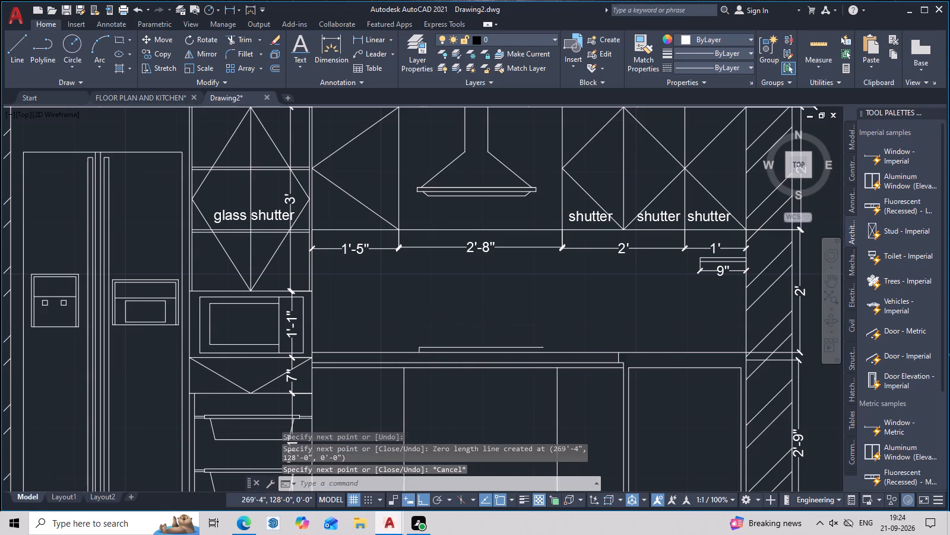
scroll(543, 344, up, 1)
text(l)
key(space)
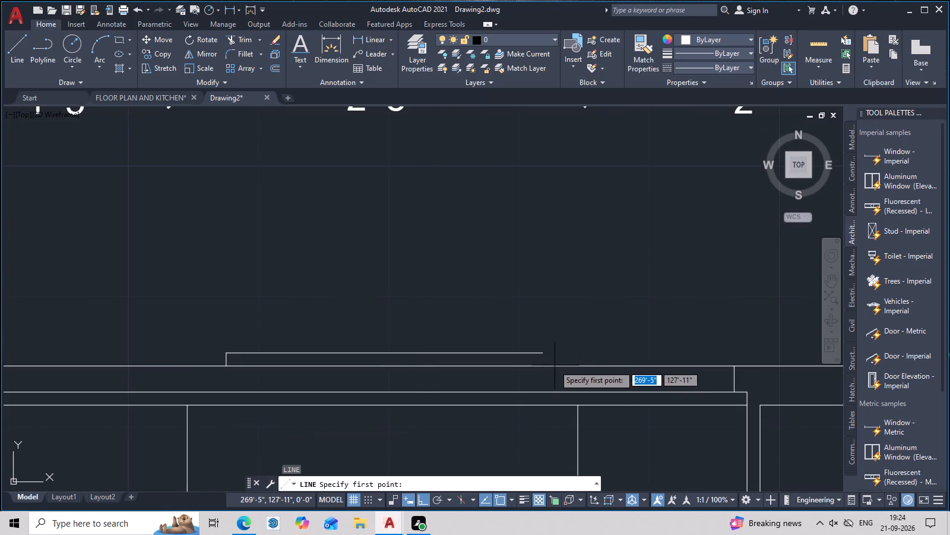
click(541, 355)
click(544, 367)
key(Escape)
Add the text label "stove" above the stove outline on the countertop.
scroll(553, 353, down, 5)
middle_drag(582, 367, 582, 372)
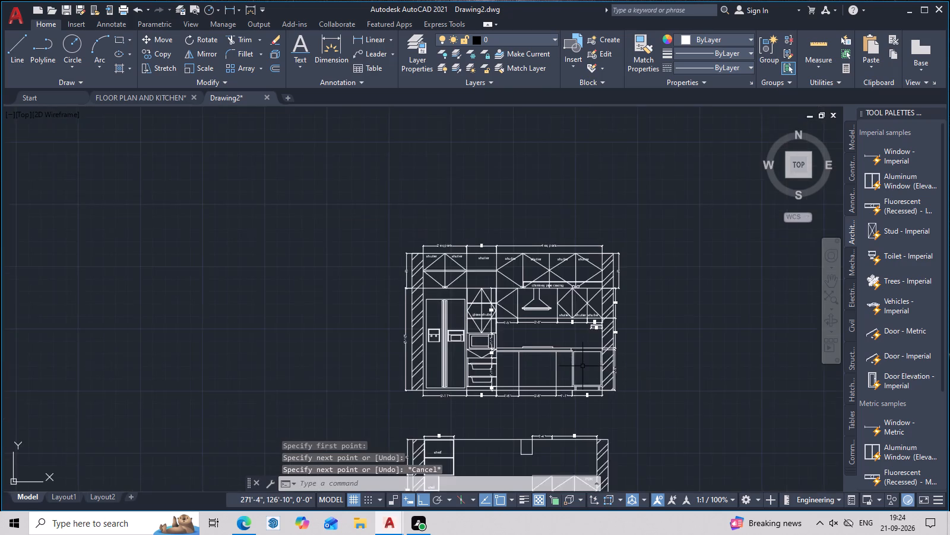
middle_drag(582, 372, 574, 385)
scroll(556, 383, up, 2)
middle_drag(556, 388, 550, 433)
scroll(505, 378, up, 2)
middle_drag(500, 363, 500, 323)
text(t)
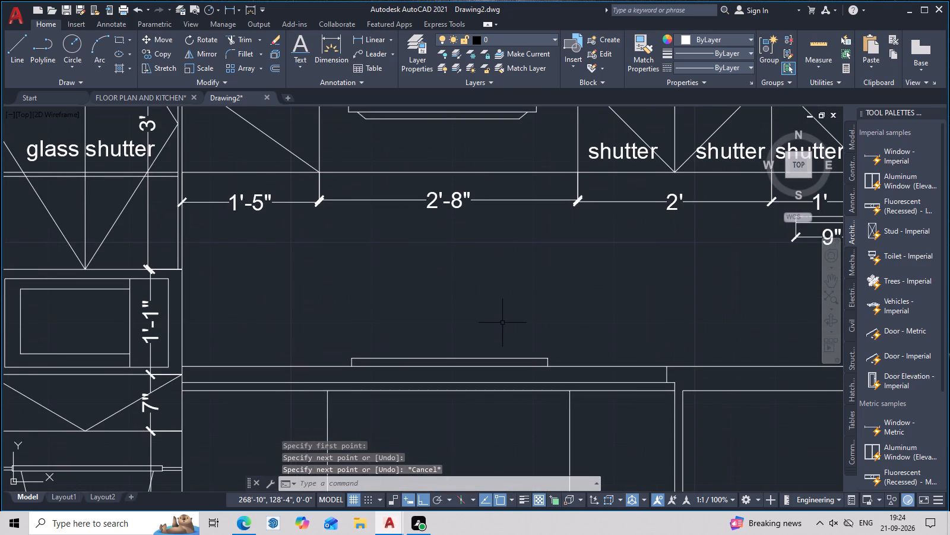
key(space)
scroll(468, 328, up, 2)
click(374, 323)
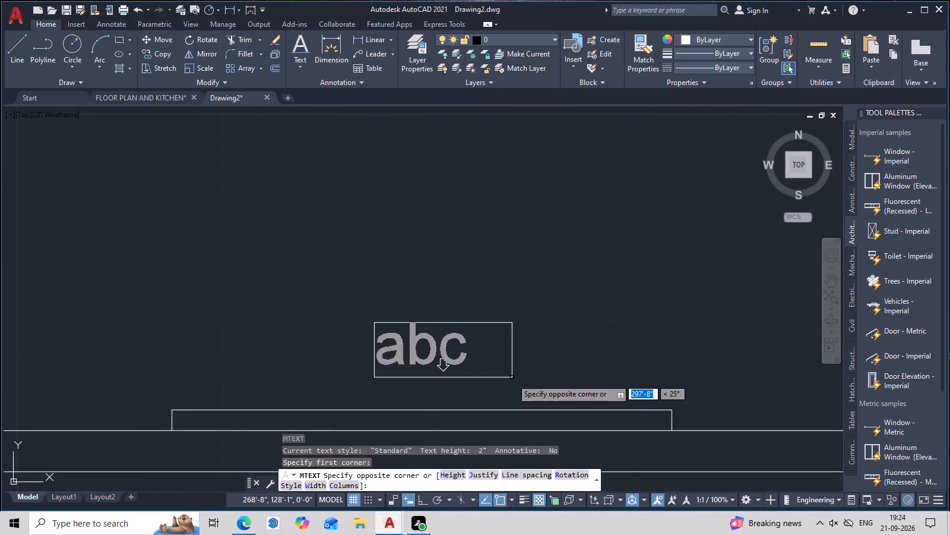
click(512, 386)
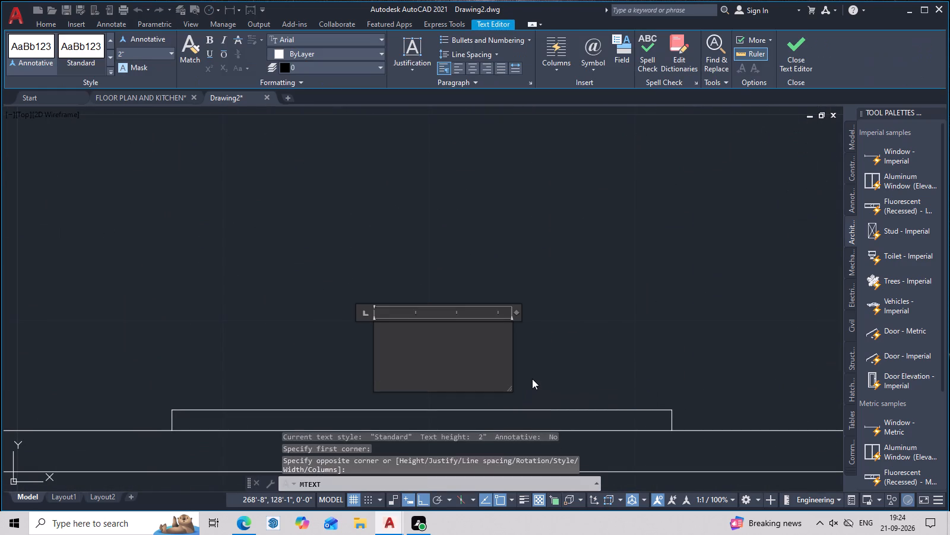
text(stove)
click(558, 353)
scroll(555, 357, down, 7)
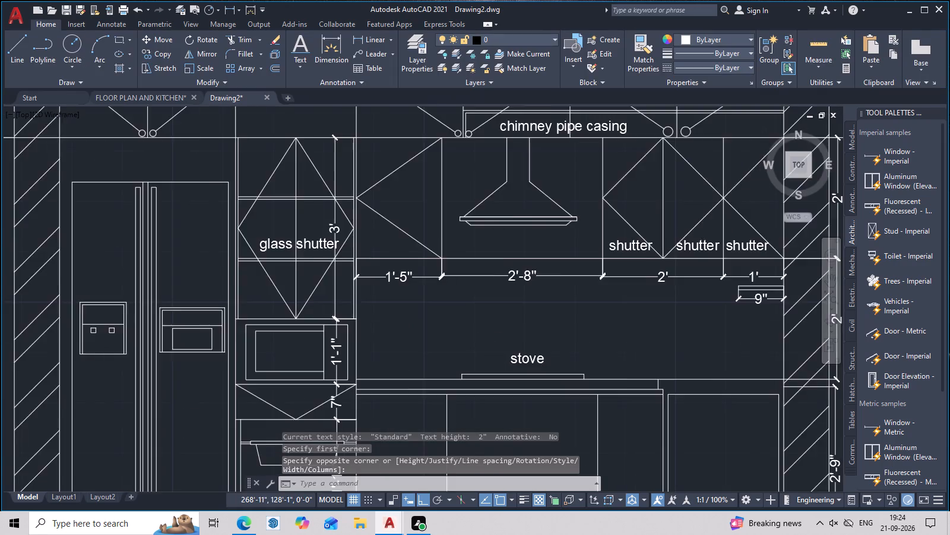
Move the "stove" label straight down by about 2" so it sits just above the stove outline.
middle_drag(558, 377, 555, 358)
scroll(535, 337, up, 2)
click(534, 355)
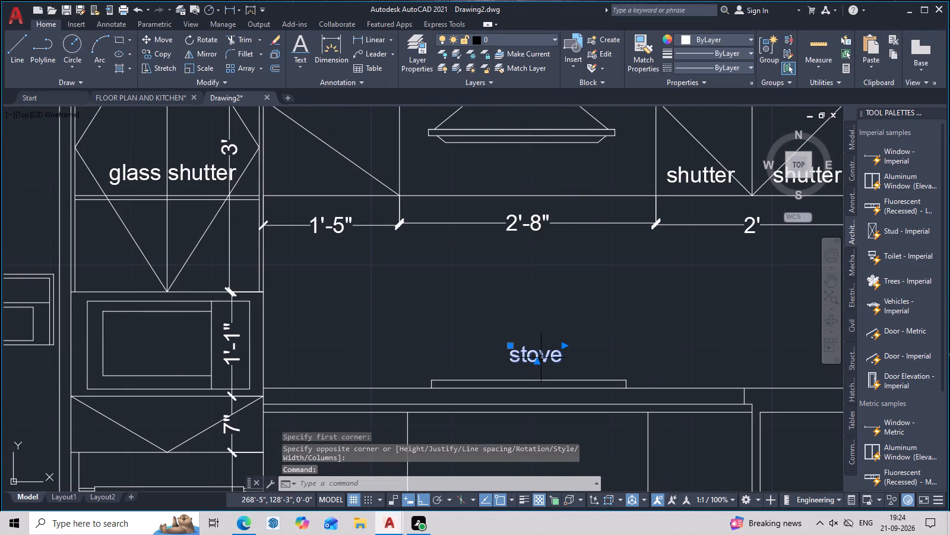
text(m)
key(space)
scroll(541, 358, up, 2)
middle_drag(524, 349, 524, 345)
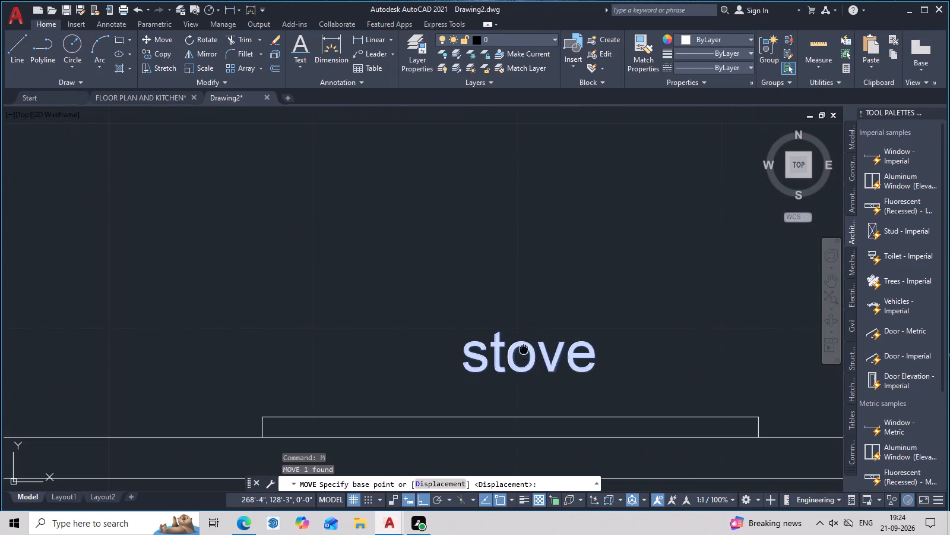
middle_drag(524, 345, 510, 275)
click(509, 297)
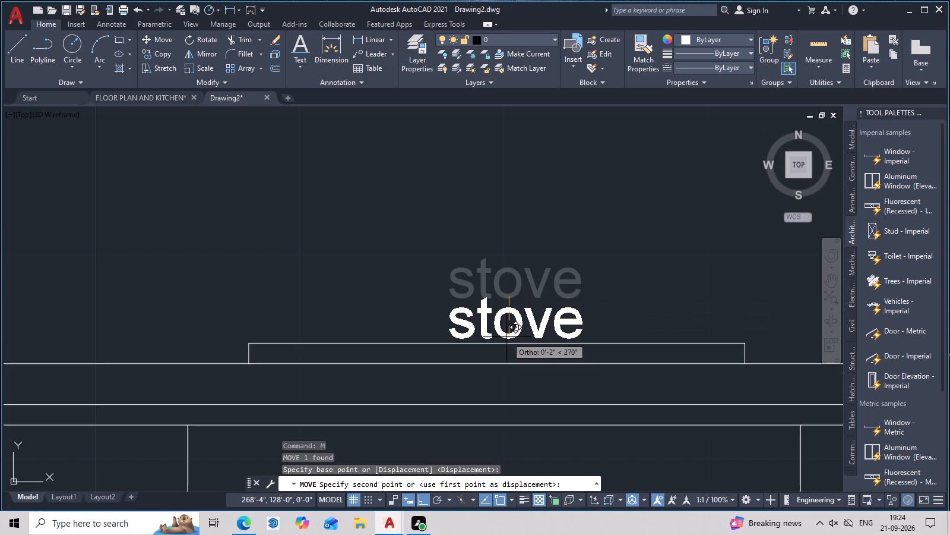
click(506, 337)
scroll(528, 320, down, 3)
middle_drag(545, 342, 538, 280)
key(Escape)
Offset the top line of the base cabinets under the countertop 7" downward.
middle_drag(546, 336, 544, 332)
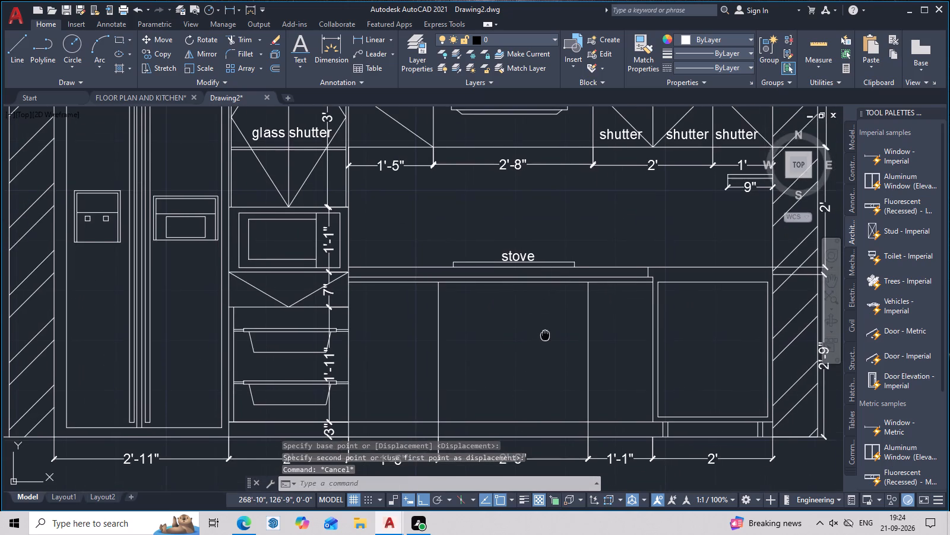
middle_drag(544, 332, 527, 311)
middle_click(522, 328)
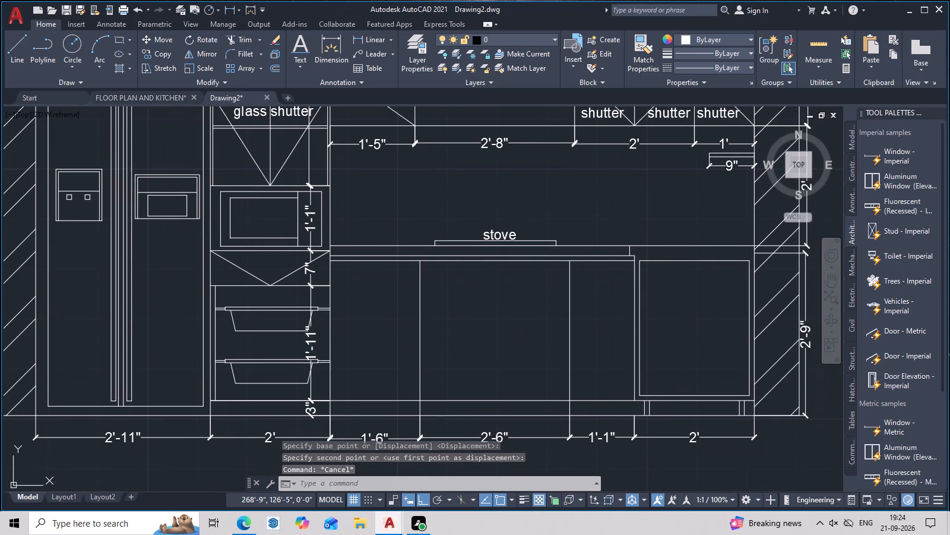
middle_click(522, 332)
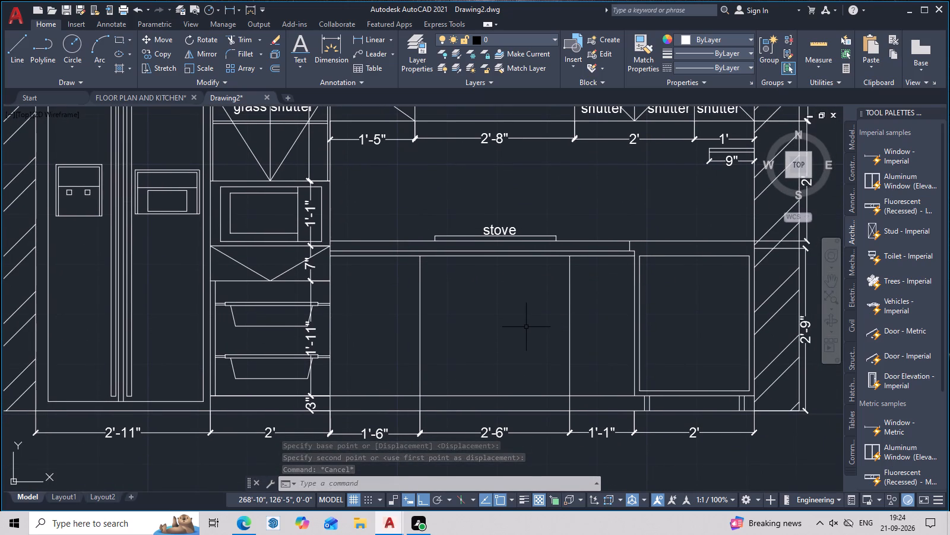
key(Escape)
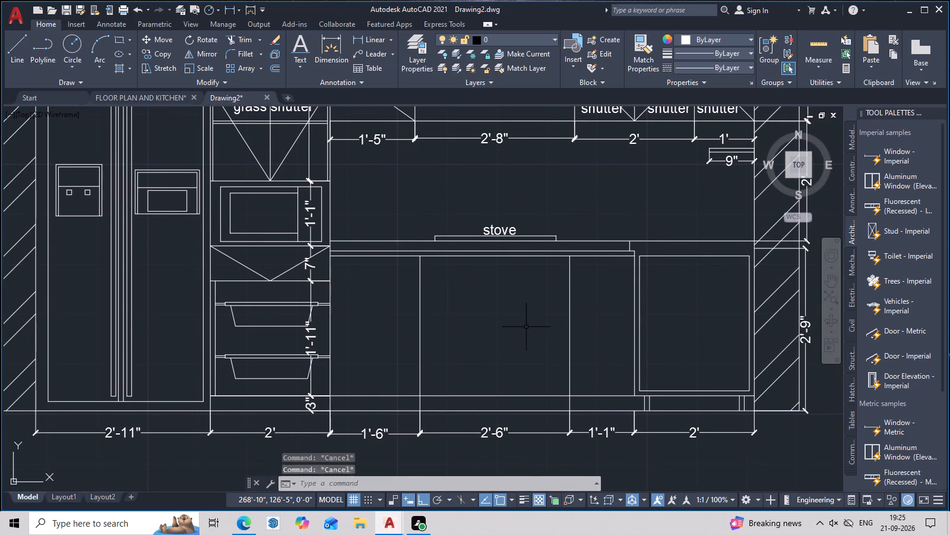
key(i)
key(Escape)
text(o)
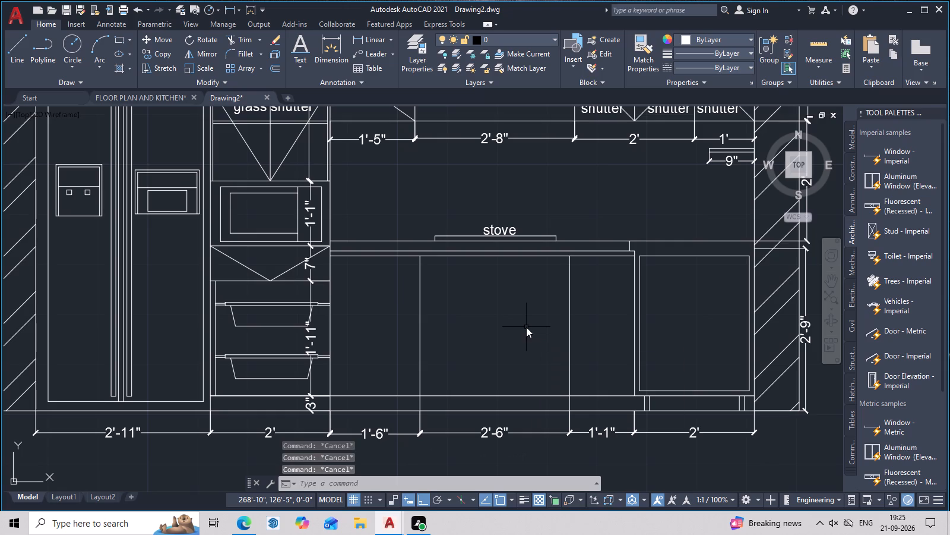
key(space)
text(7)
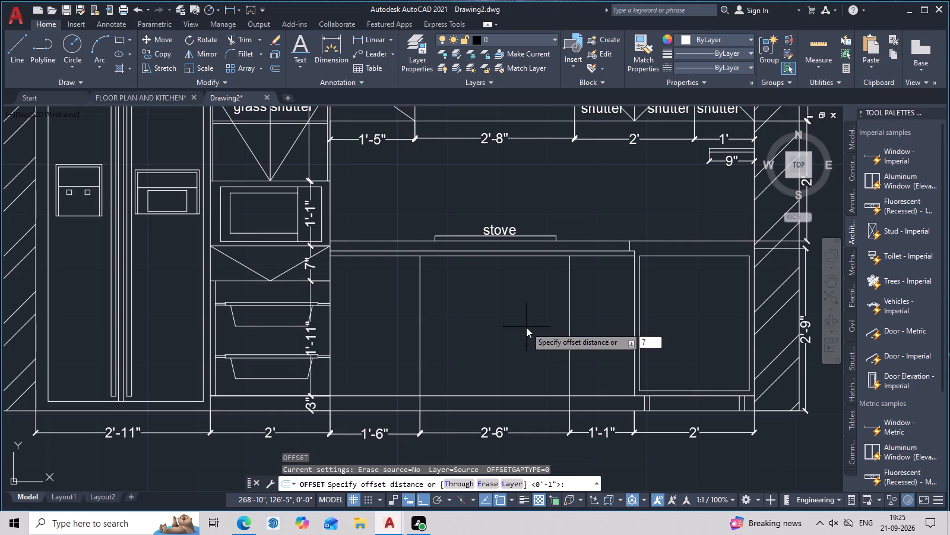
key(space)
click(514, 256)
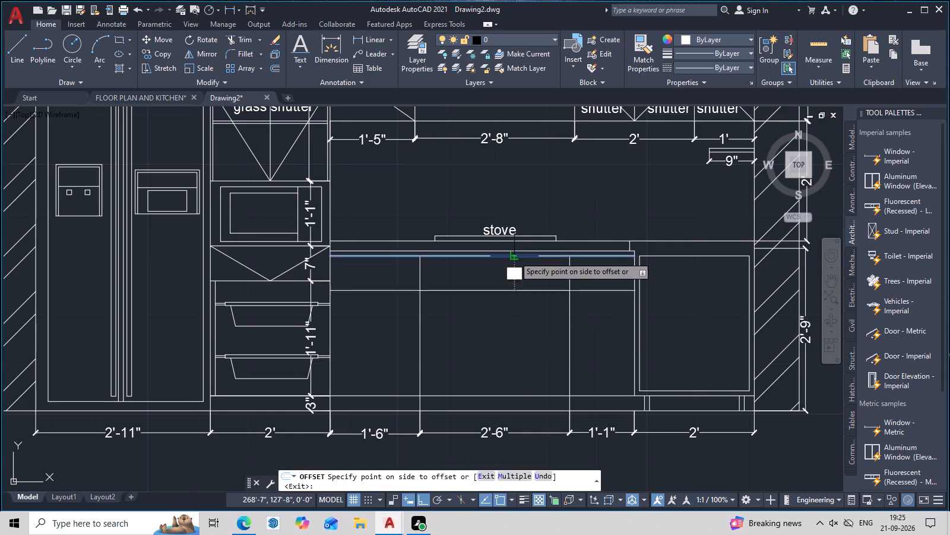
click(510, 282)
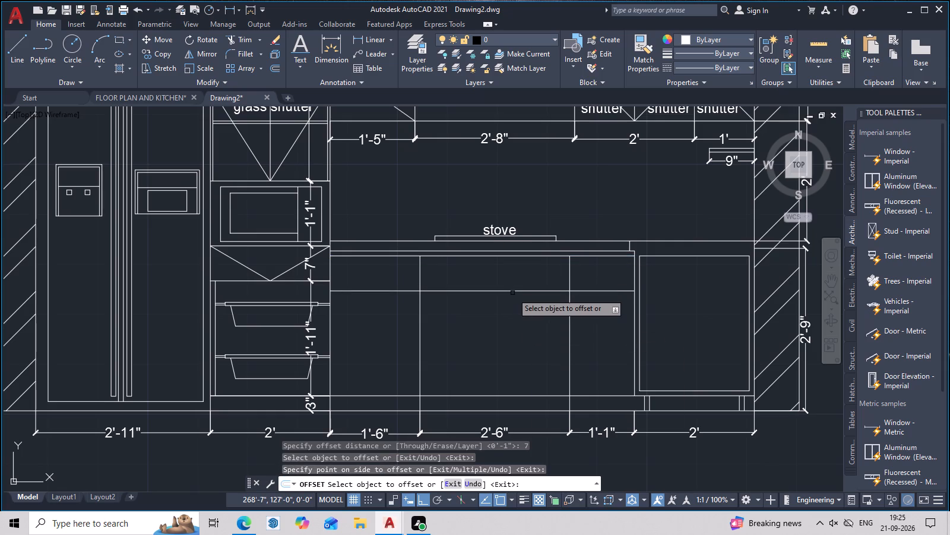
key(space)
Offset the new horizontal line across the base cabinets 8" downward.
key(8)
key(space)
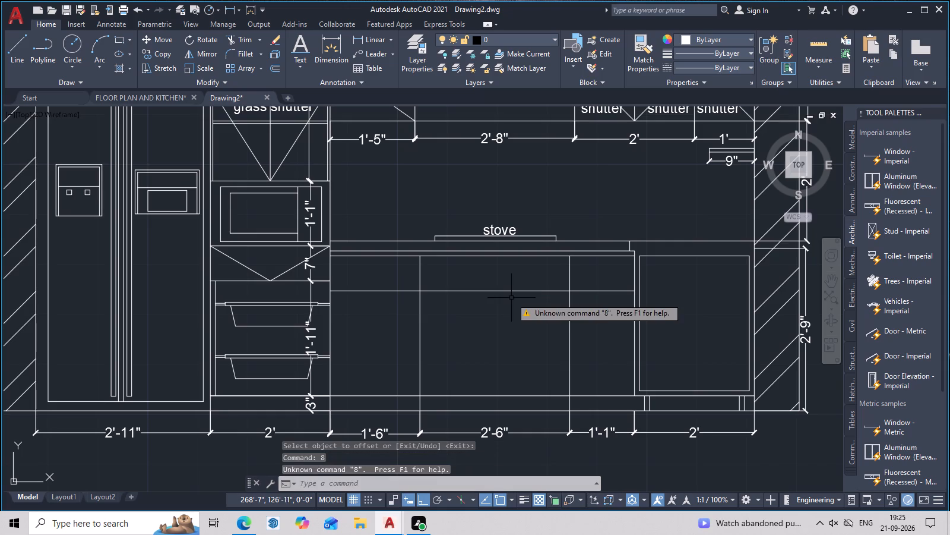
key(space)
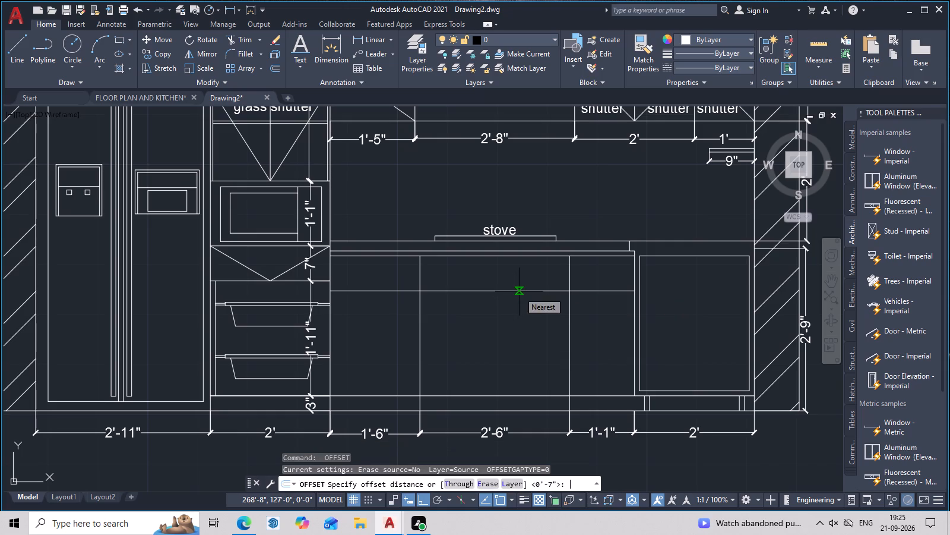
text(8)
key(space)
click(519, 292)
click(519, 330)
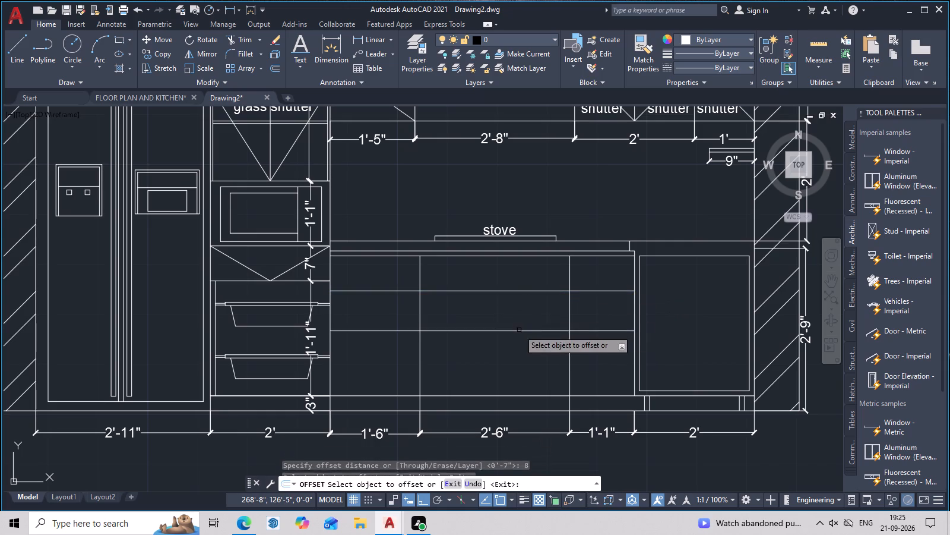
key(space)
key(space)
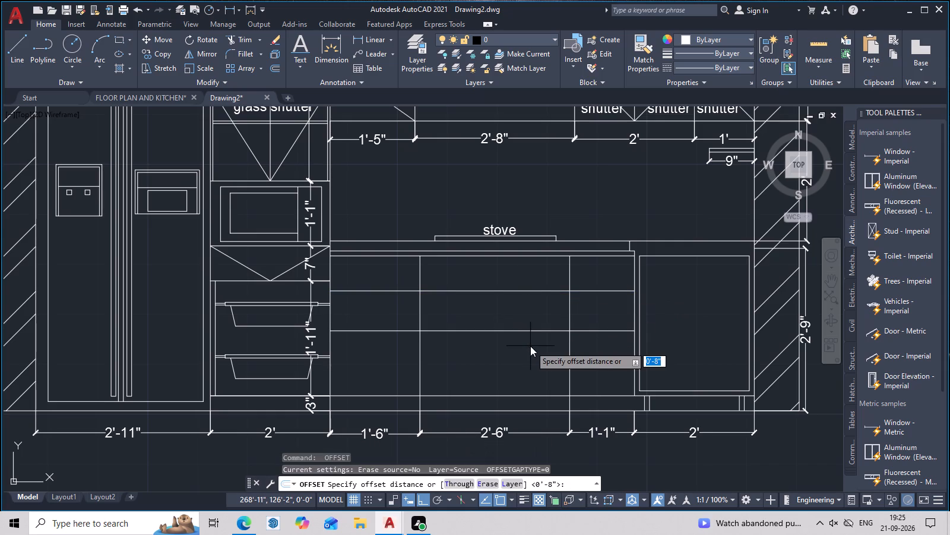
key(Escape)
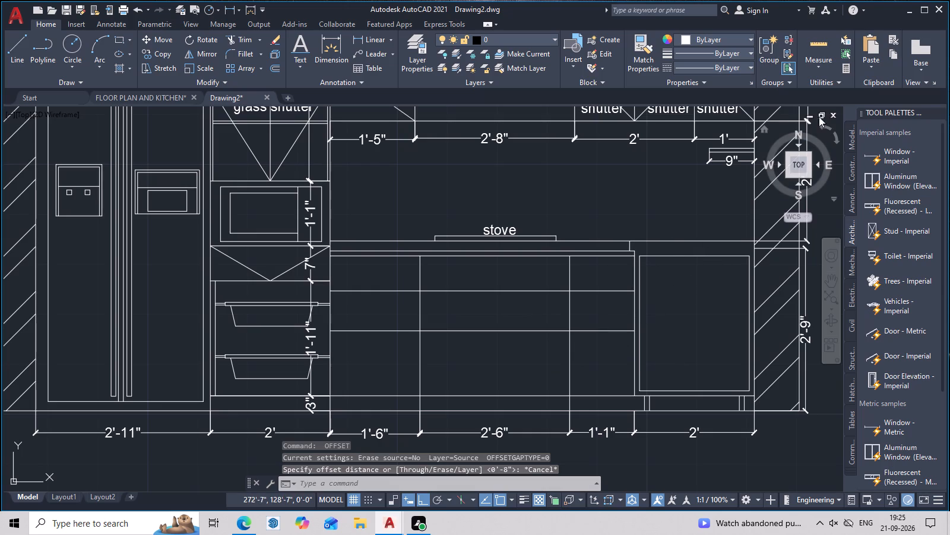
Measure the space between the lower offset line and the skirting line in the 2'-6" base cabinet.
click(813, 43)
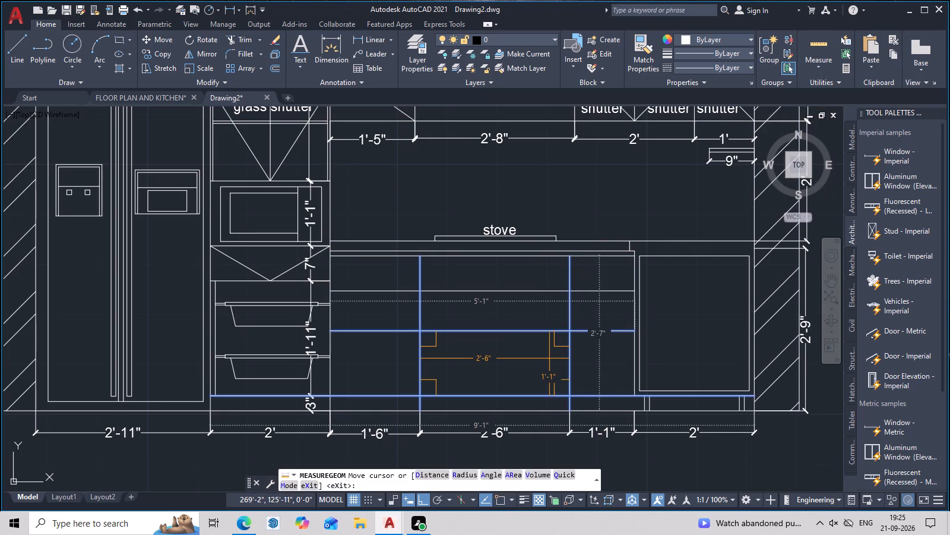
key(Escape)
middle_click(549, 358)
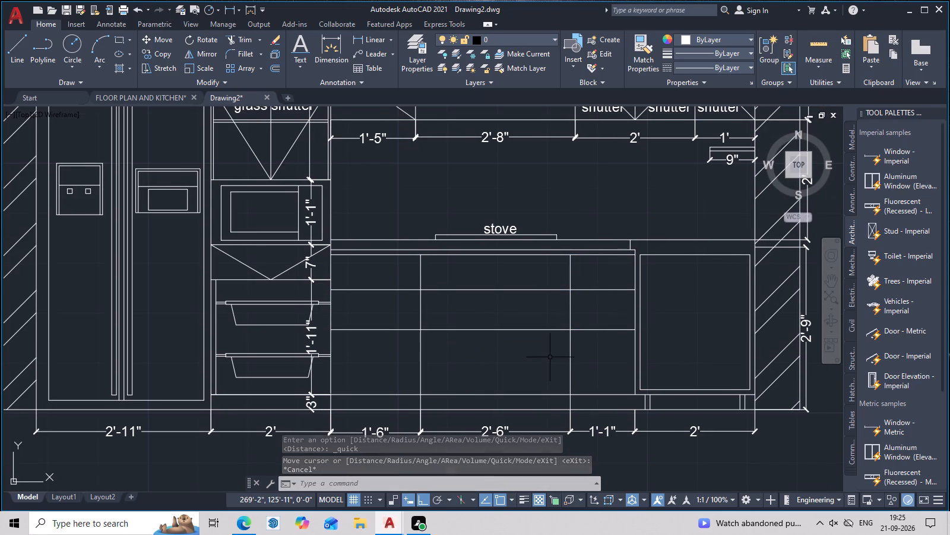
Offset both horizontal division lines across the base cabinets 1" downward to give them thickness.
middle_drag(550, 357, 552, 344)
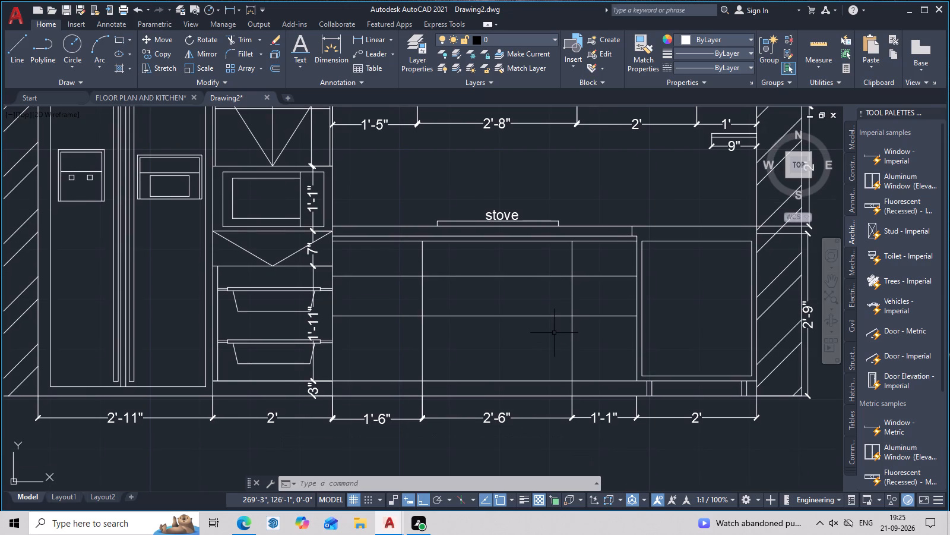
middle_click(554, 333)
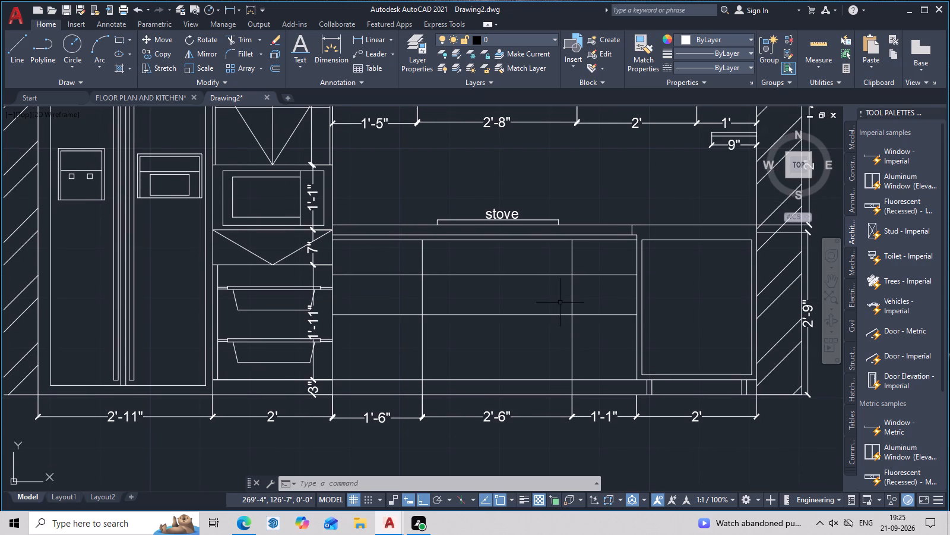
text(o)
key(space)
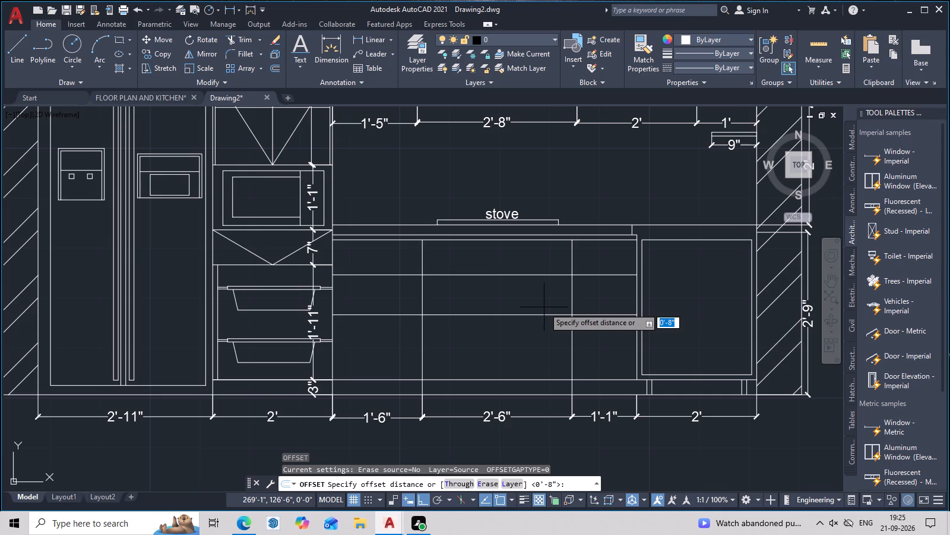
text(o)
key(space)
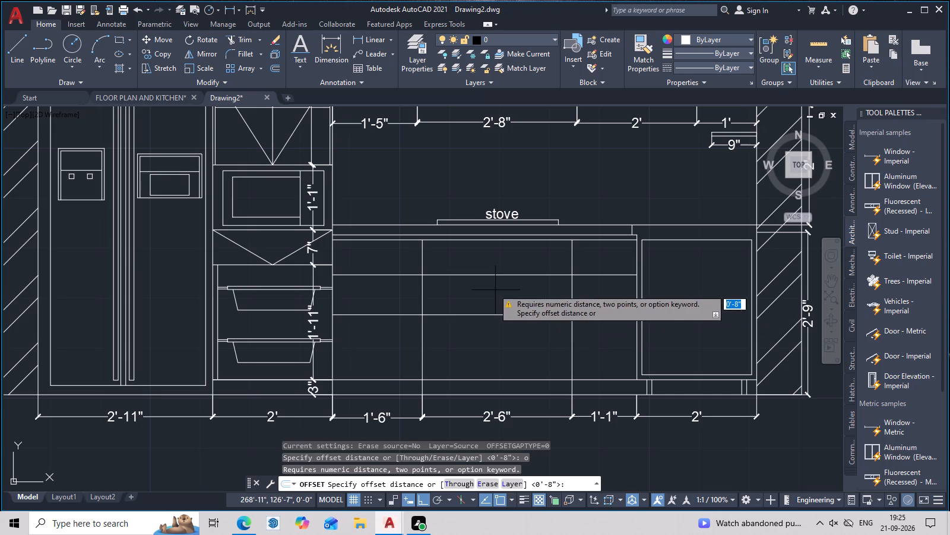
scroll(539, 257, up, 2)
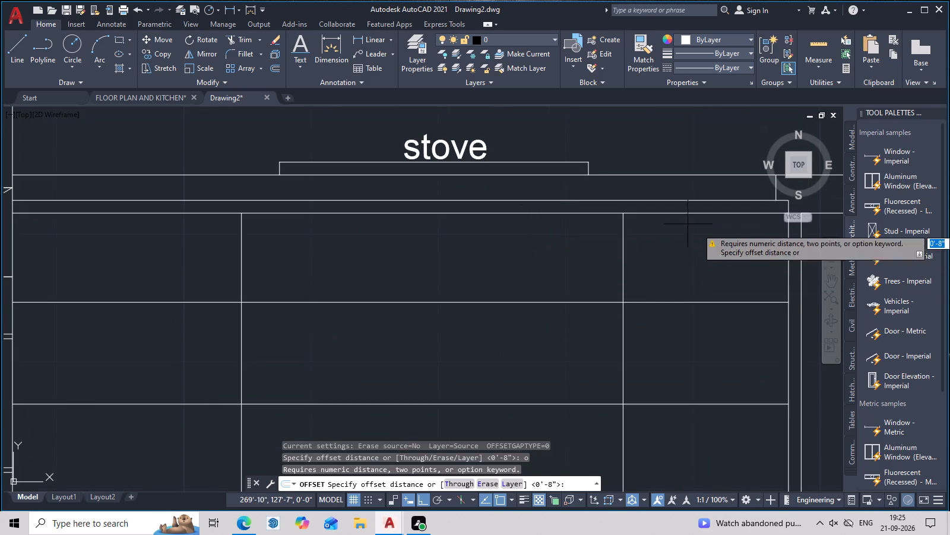
key(1)
key(space)
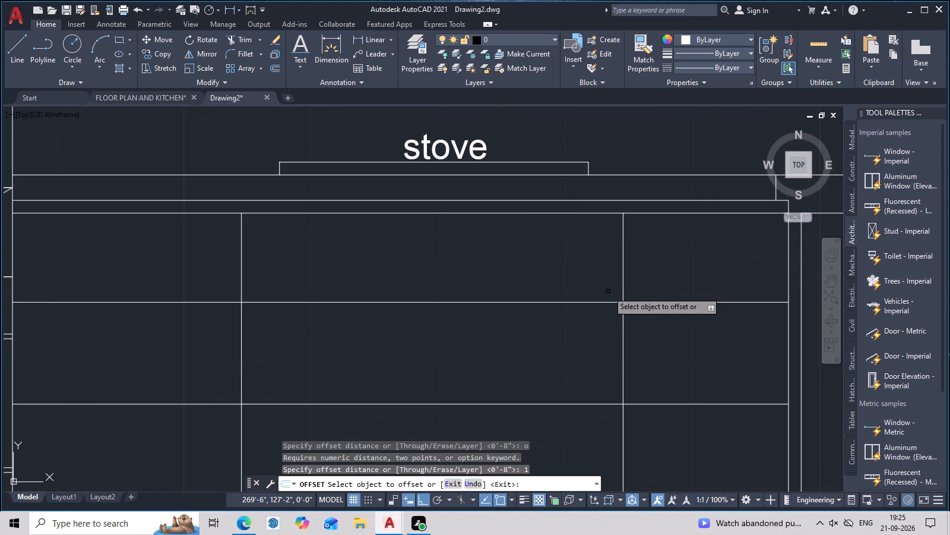
click(598, 305)
click(600, 301)
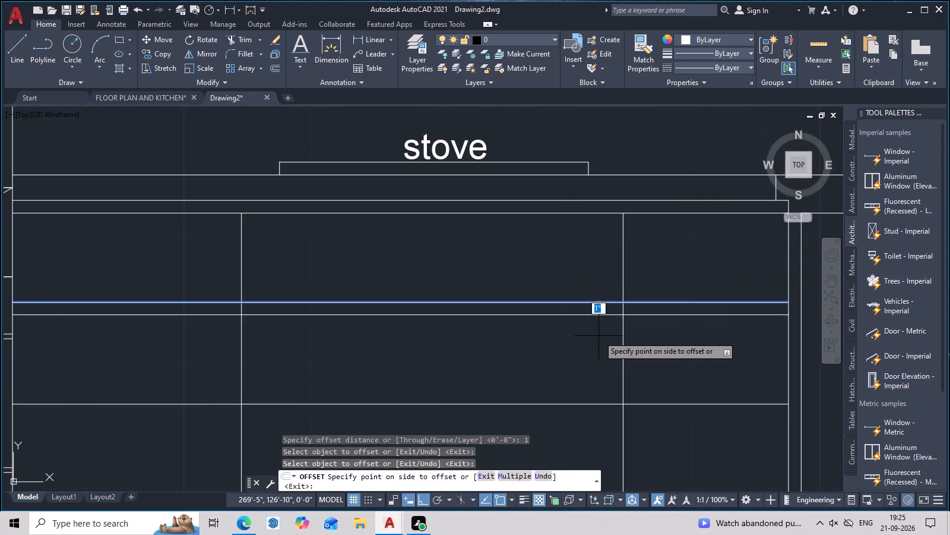
click(598, 336)
scroll(596, 341, down, 2)
middle_drag(599, 364, 604, 320)
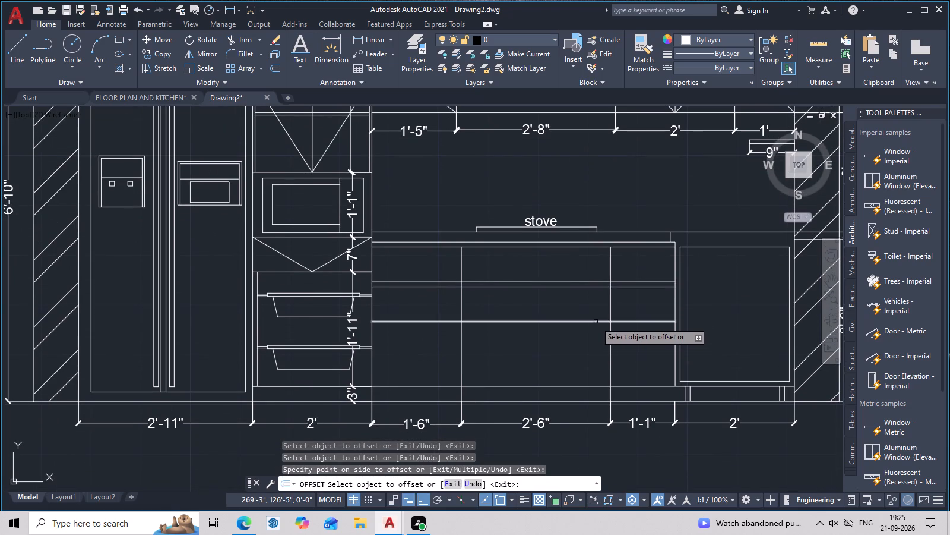
click(596, 322)
click(591, 341)
scroll(591, 341, down, 2)
middle_drag(591, 343, 591, 338)
middle_drag(588, 335, 588, 324)
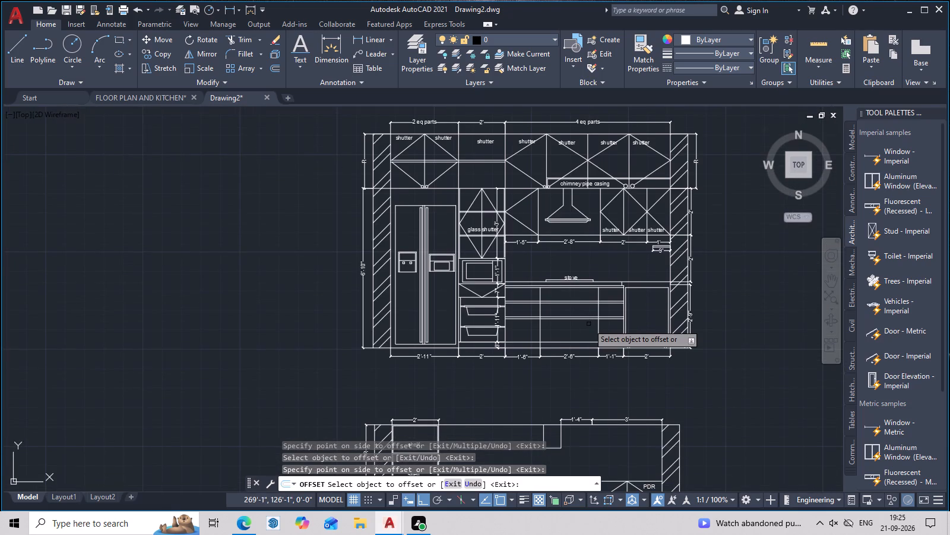
middle_drag(588, 326, 604, 333)
key(Escape)
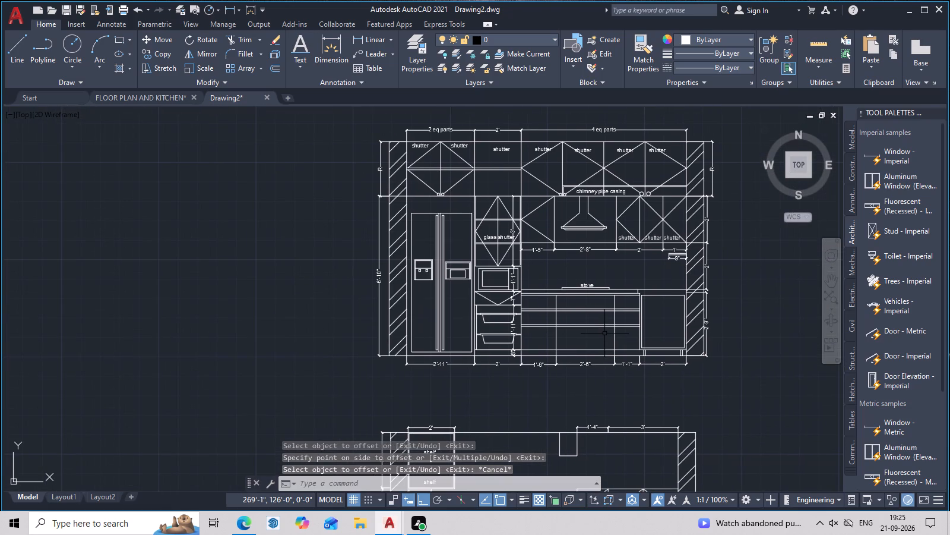
Trim the two pairs of horizontal division lines out of the 1'-6" base cabinet.
text(tr)
key(space)
scroll(571, 322, up, 2)
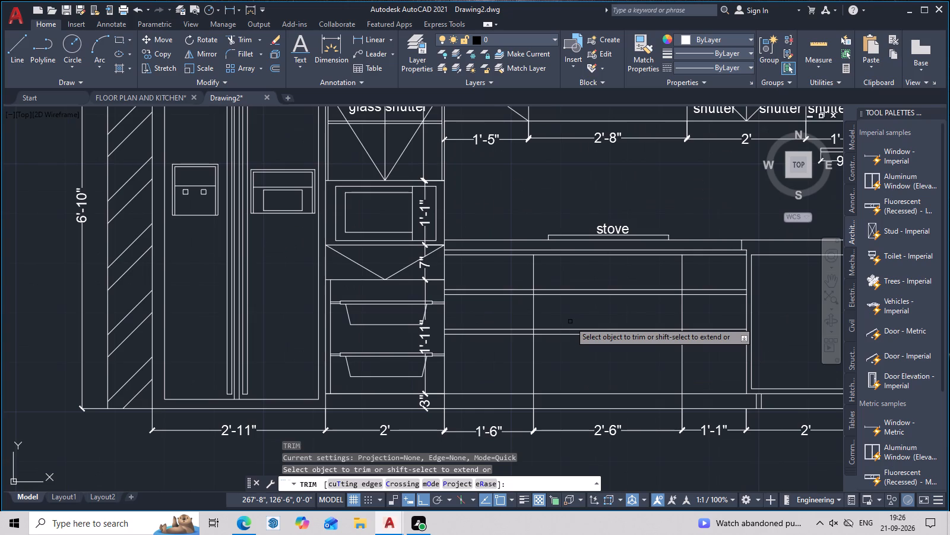
middle_drag(571, 291, 541, 264)
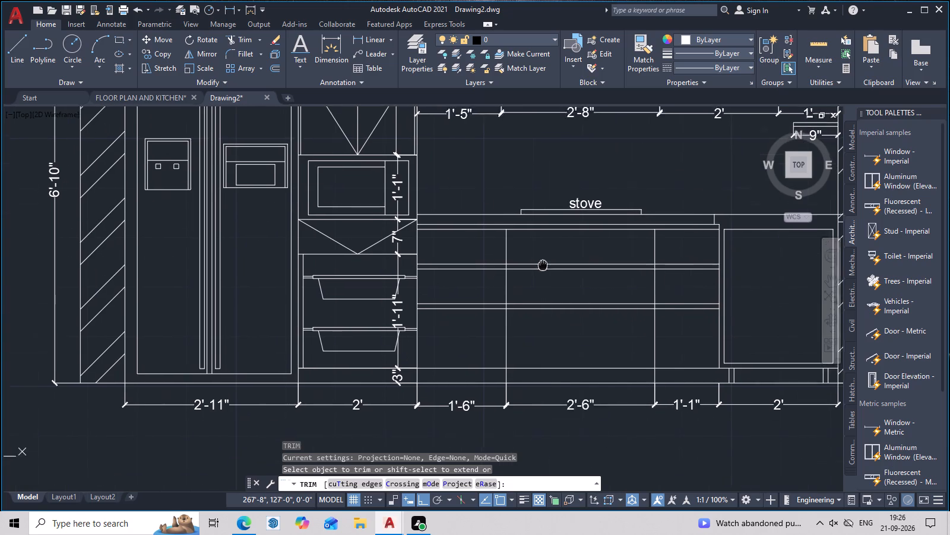
middle_drag(541, 264, 534, 253)
drag(466, 243, 466, 306)
key(Escape)
Trim the two pairs of horizontal division lines out of the 1'-1" base cabinet.
scroll(466, 306, down, 2)
middle_drag(466, 306, 454, 306)
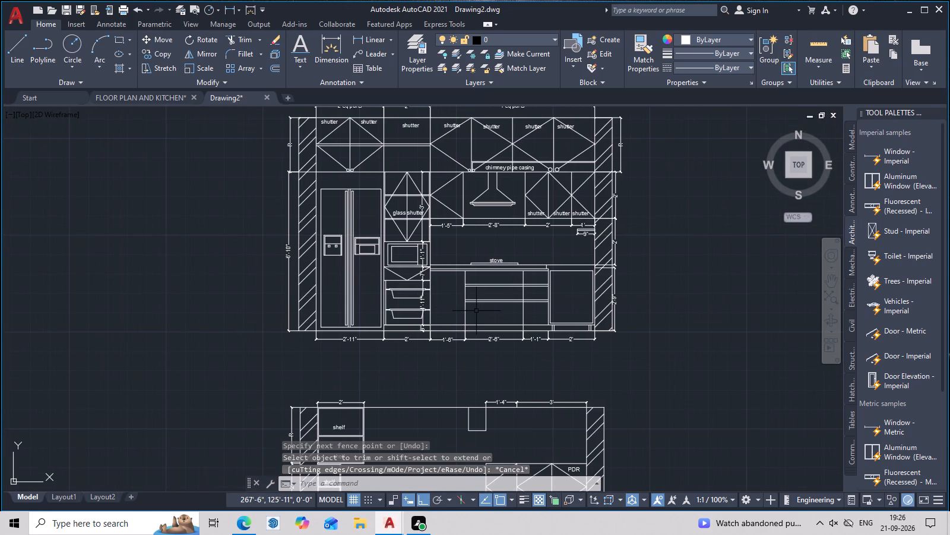
scroll(575, 262, up, 2)
middle_drag(529, 317, 551, 253)
key(Escape)
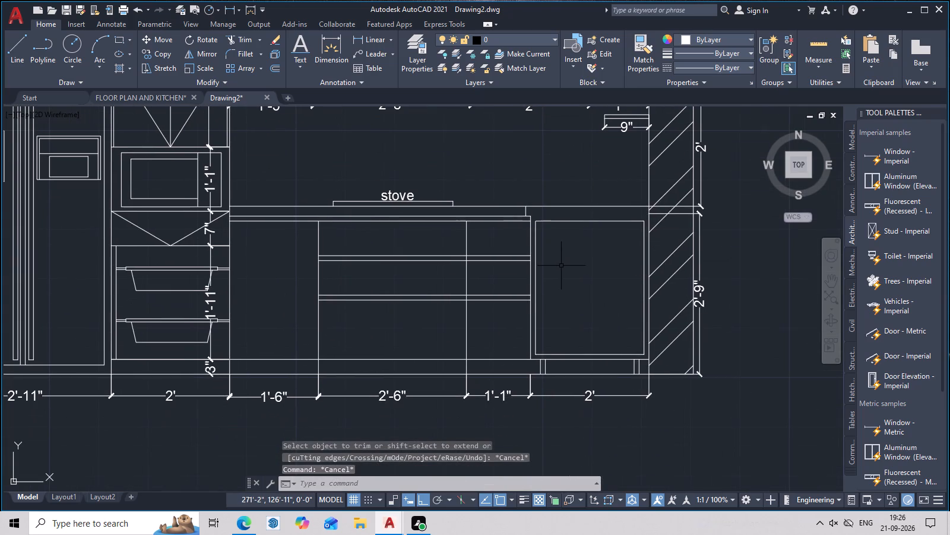
text(tr)
key(space)
scroll(476, 251, up, 2)
drag(505, 232, 492, 394)
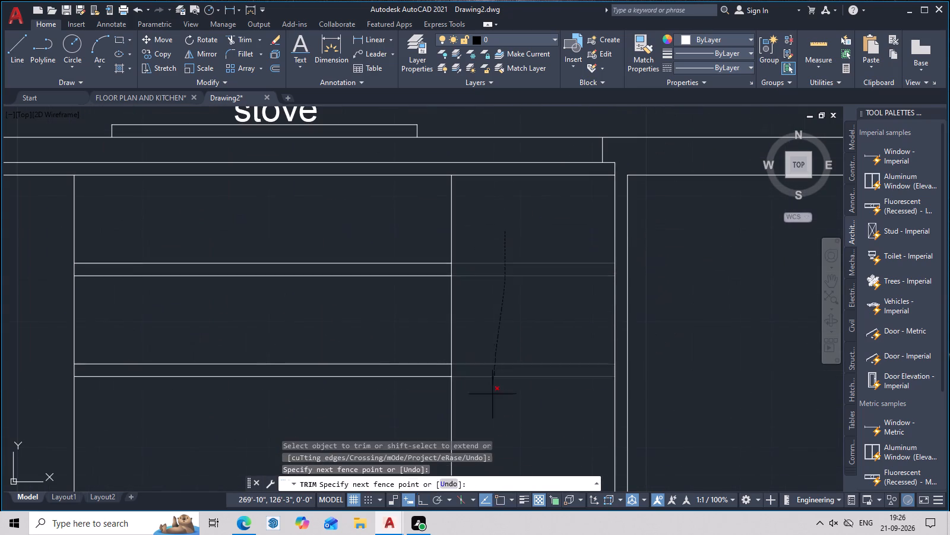
drag(492, 394, 492, 395)
scroll(492, 398, down, 3)
middle_drag(496, 397, 515, 333)
scroll(520, 333, up, 2)
middle_drag(523, 331, 534, 276)
key(Escape)
Draw a rectangle about 10" wide and 2' high inside the 1'-1" base cabinet, with its base on the skirting line.
middle_drag(561, 315, 543, 370)
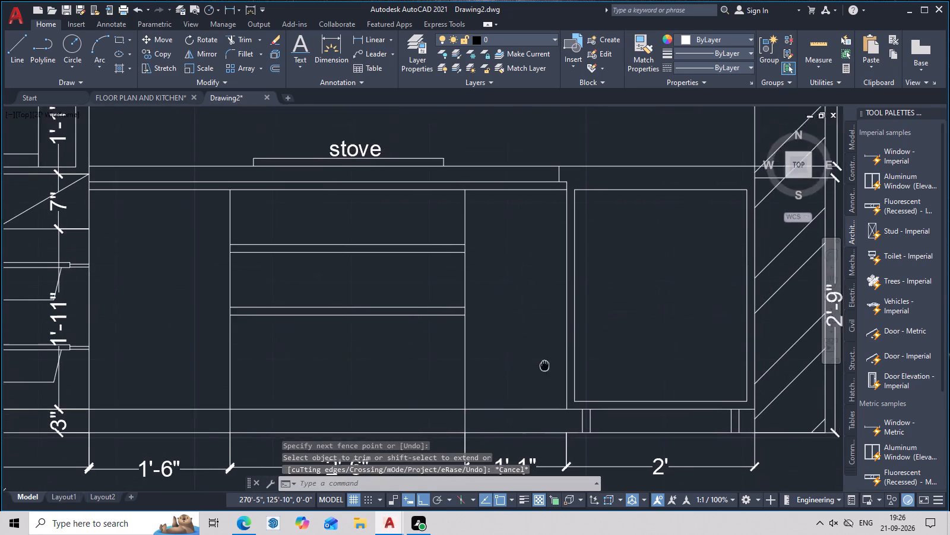
middle_drag(543, 370, 541, 375)
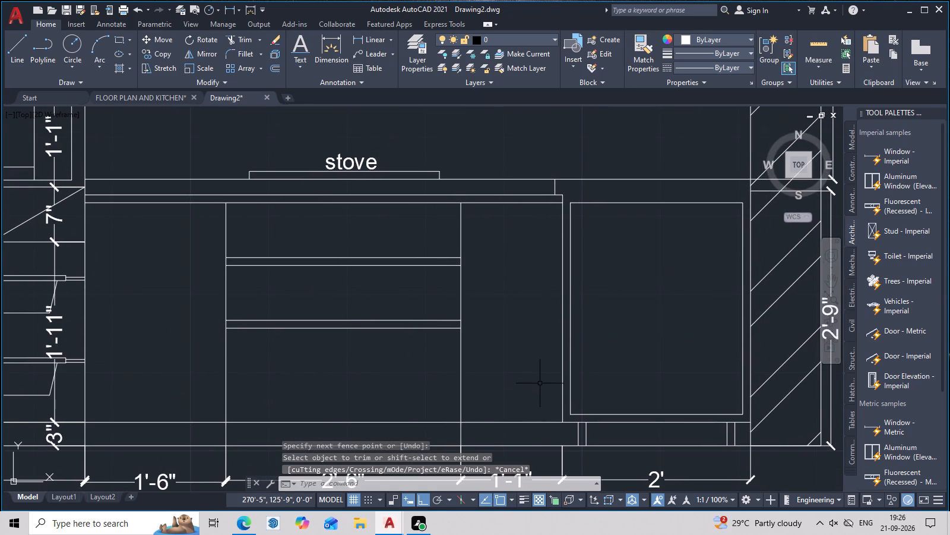
text(re)
text(c)
key(space)
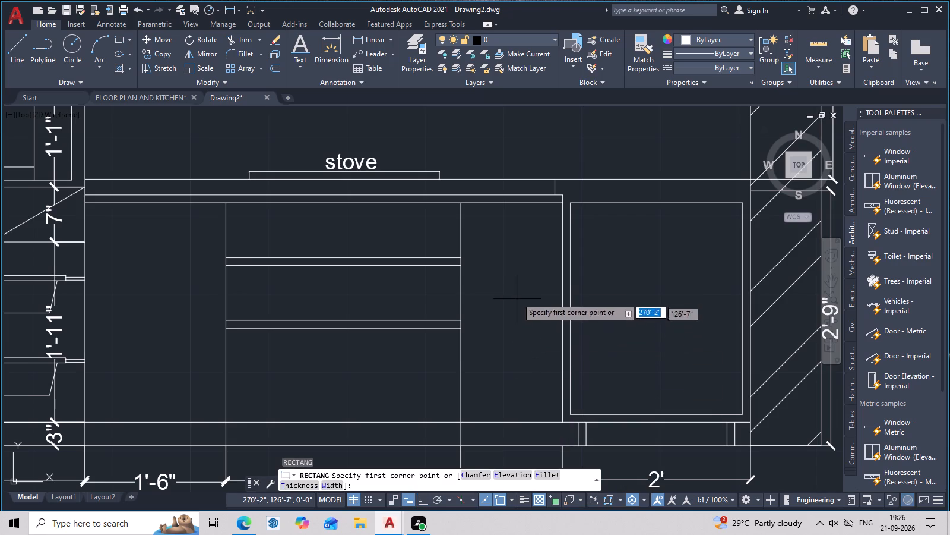
click(476, 236)
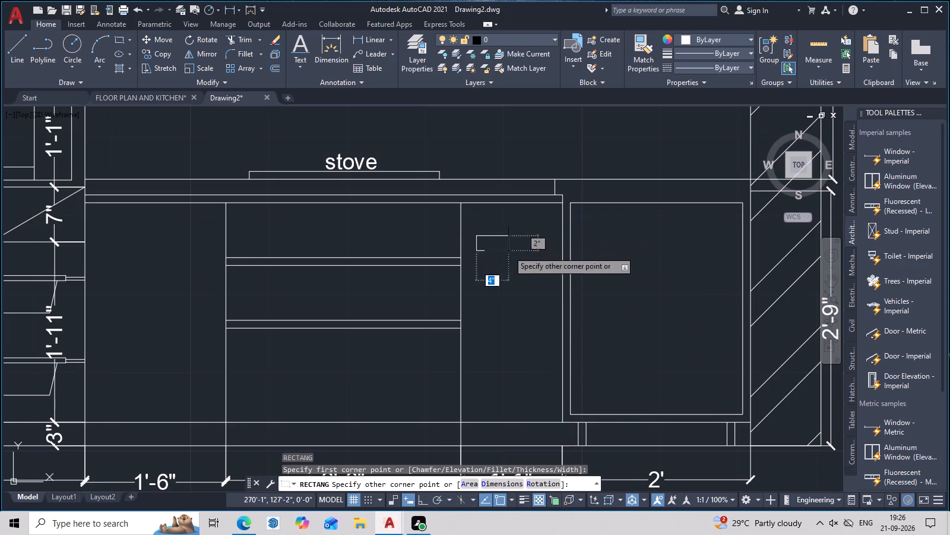
click(552, 422)
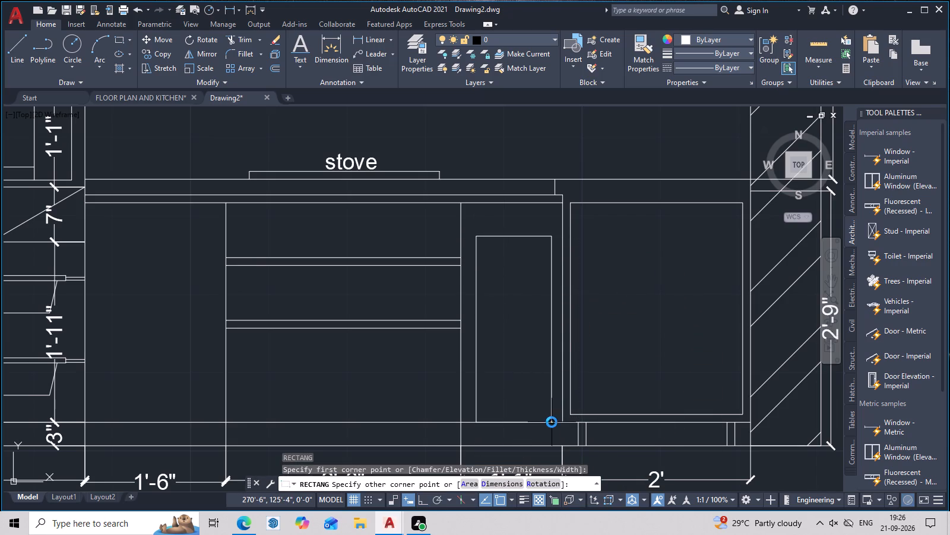
Add the multiline text label "shutter" above the new rectangle in the 1'-1" base cabinet.
scroll(560, 355, down, 2)
middle_drag(560, 354, 559, 398)
scroll(559, 380, up, 2)
middle_drag(560, 351, 565, 445)
scroll(562, 411, up, 2)
middle_drag(563, 398, 617, 373)
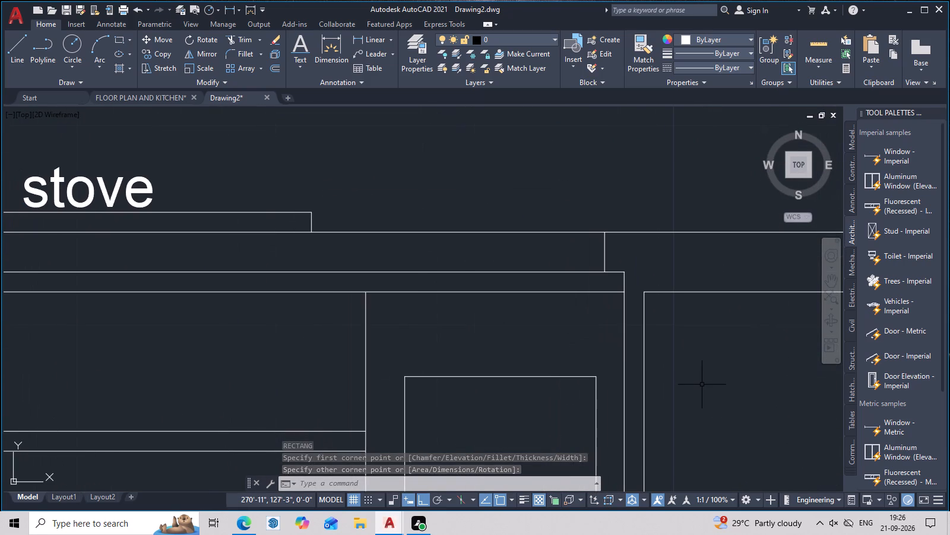
text(t)
key(space)
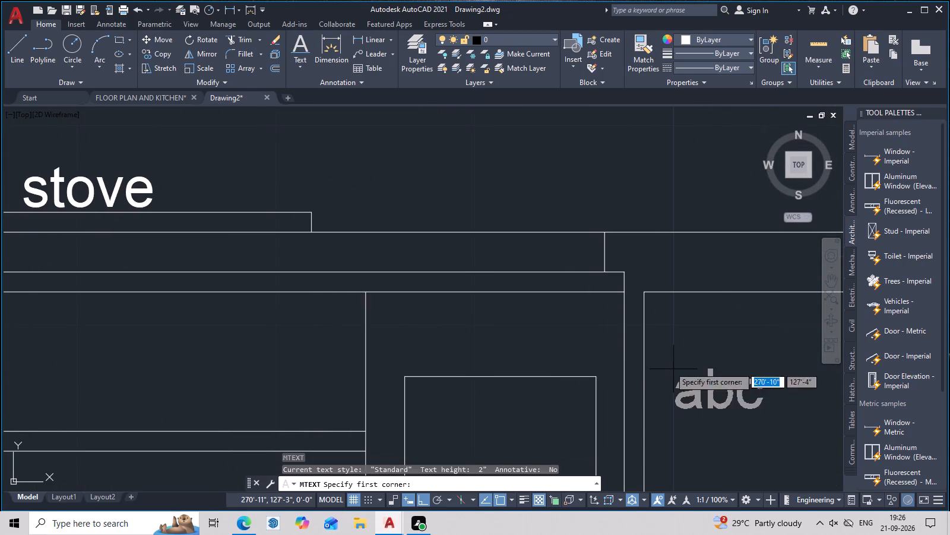
click(417, 306)
click(577, 348)
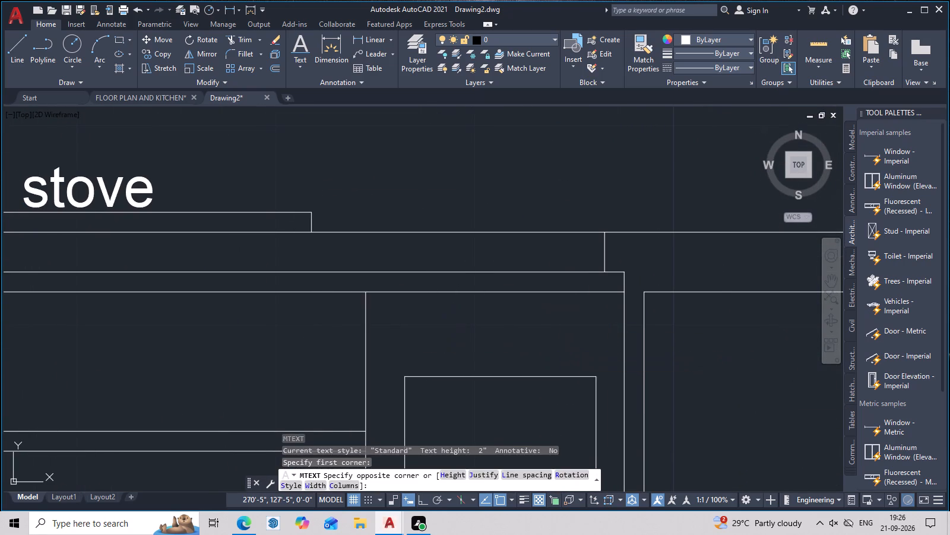
key(s)
text(hutter)
key(space)
click(635, 351)
scroll(635, 351, down, 2)
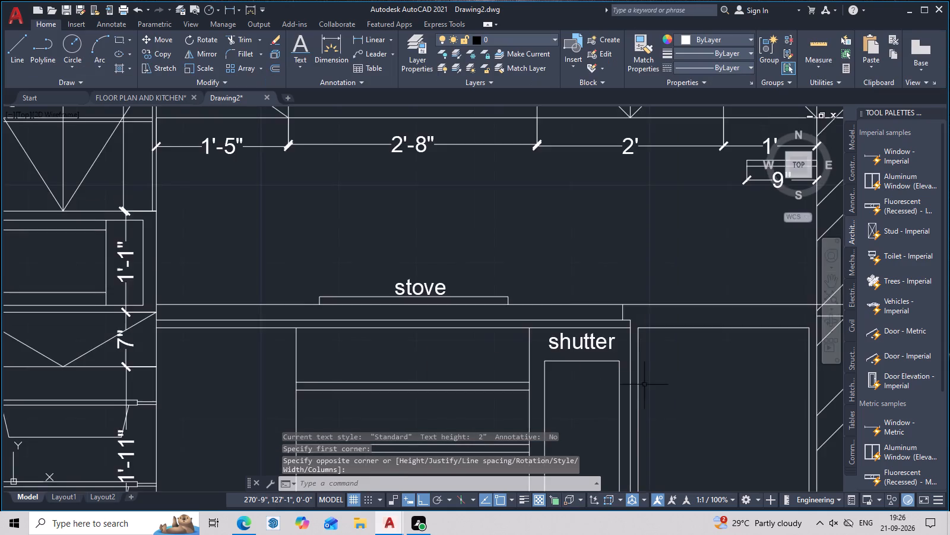
Draw the shutter's opening mark from the 1'-1" cabinet's top right corner to the lower division line's end on its left edge, then to its bottom right corner.
middle_drag(647, 389, 653, 293)
middle_drag(624, 369, 615, 378)
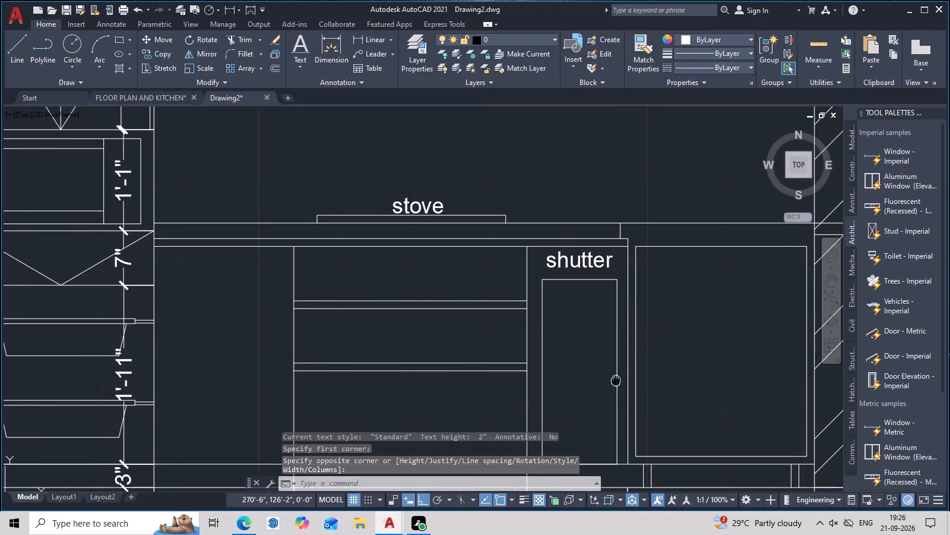
middle_drag(615, 378, 605, 339)
scroll(605, 339, down, 1)
text(l)
key(space)
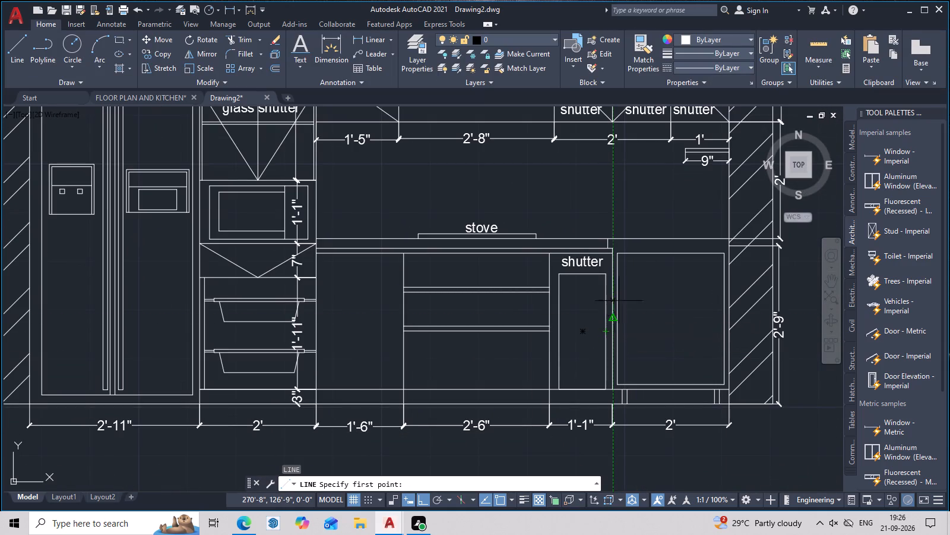
click(612, 254)
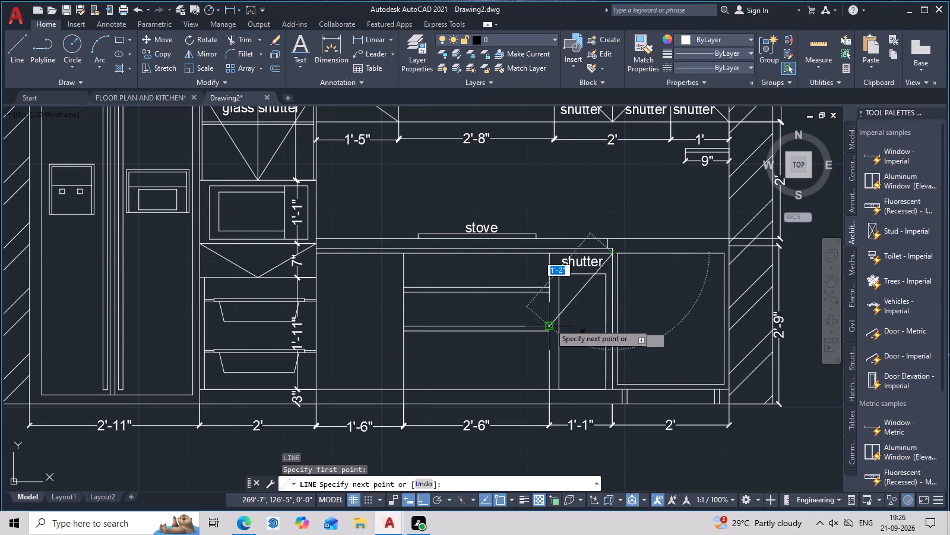
click(549, 325)
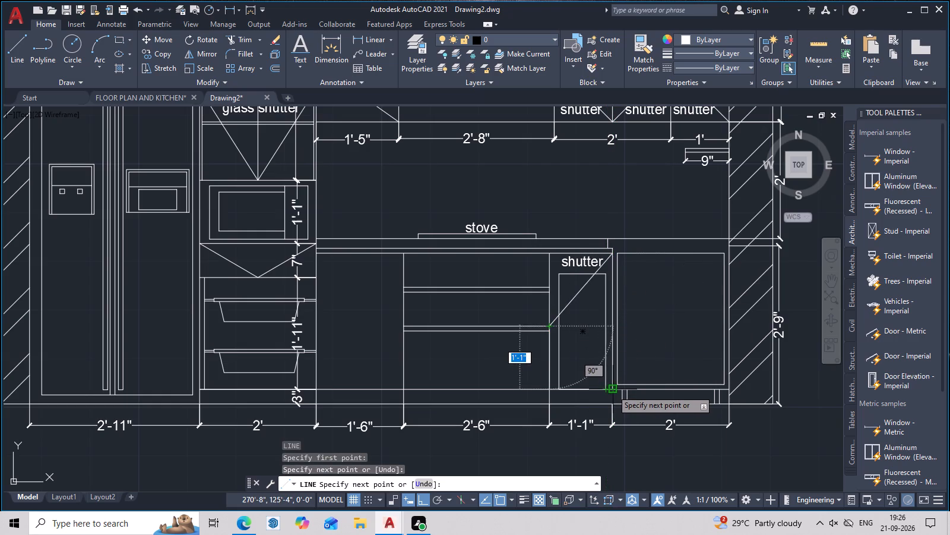
scroll(609, 390, up, 3)
click(614, 388)
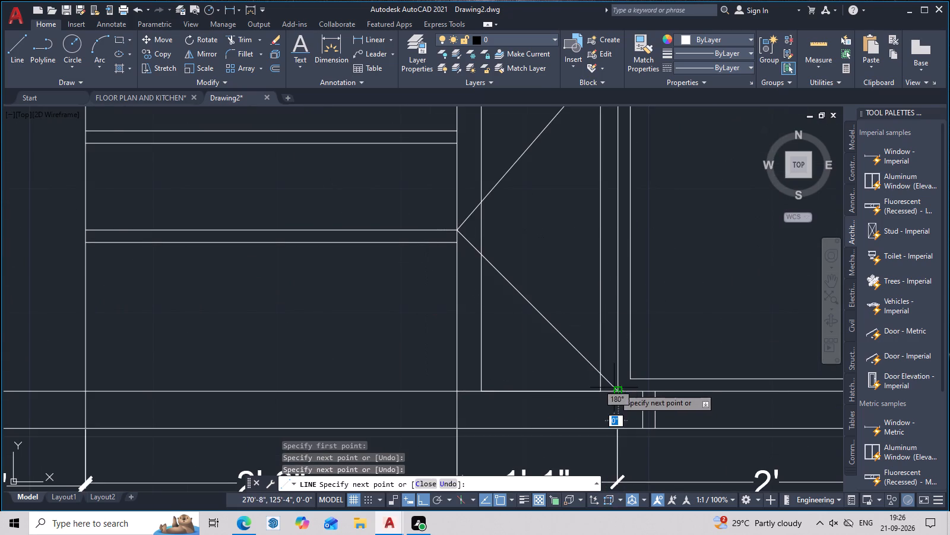
scroll(614, 388, down, 3)
key(Escape)
Draw a horizontal line across the inner rectangle of the 2' base unit beside the wall, at about mid-height.
scroll(617, 405, down, 3)
middle_drag(617, 405, 609, 431)
scroll(609, 427, up, 4)
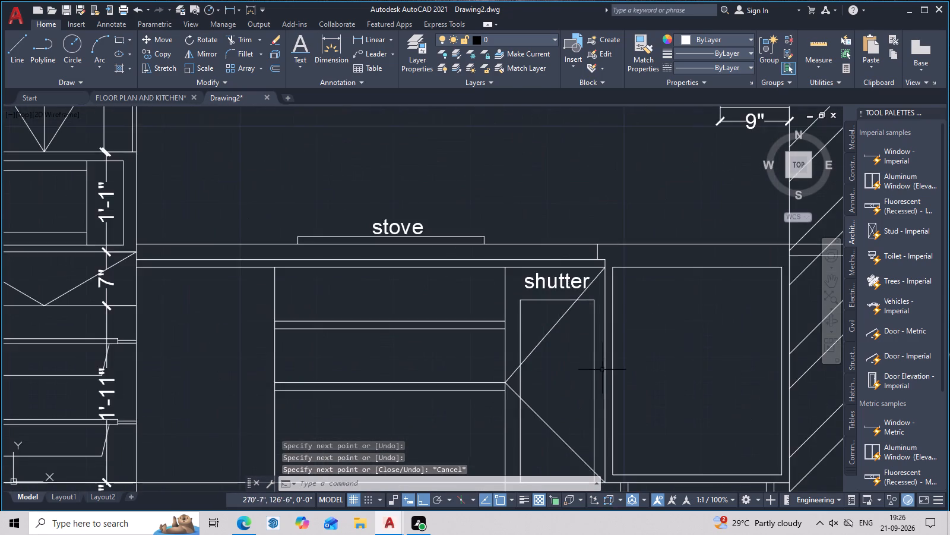
scroll(601, 366, up, 1)
scroll(590, 367, down, 2)
middle_drag(590, 386, 595, 332)
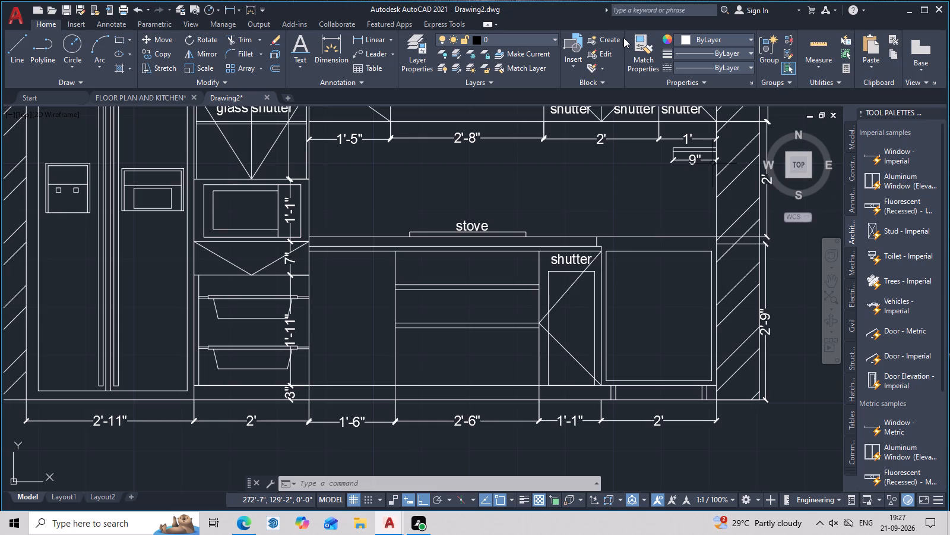
middle_drag(608, 44, 505, 48)
middle_drag(632, 289, 568, 324)
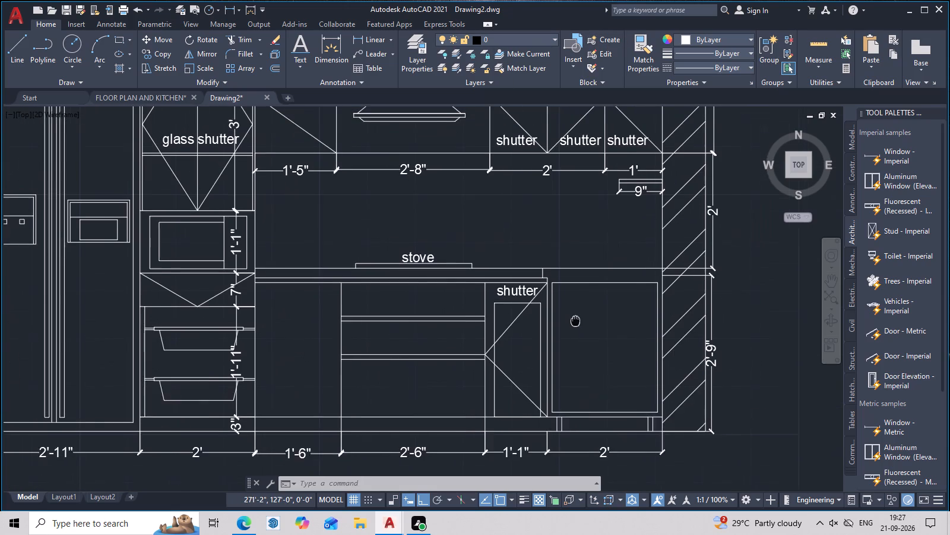
middle_drag(568, 324, 567, 324)
middle_drag(629, 332, 594, 326)
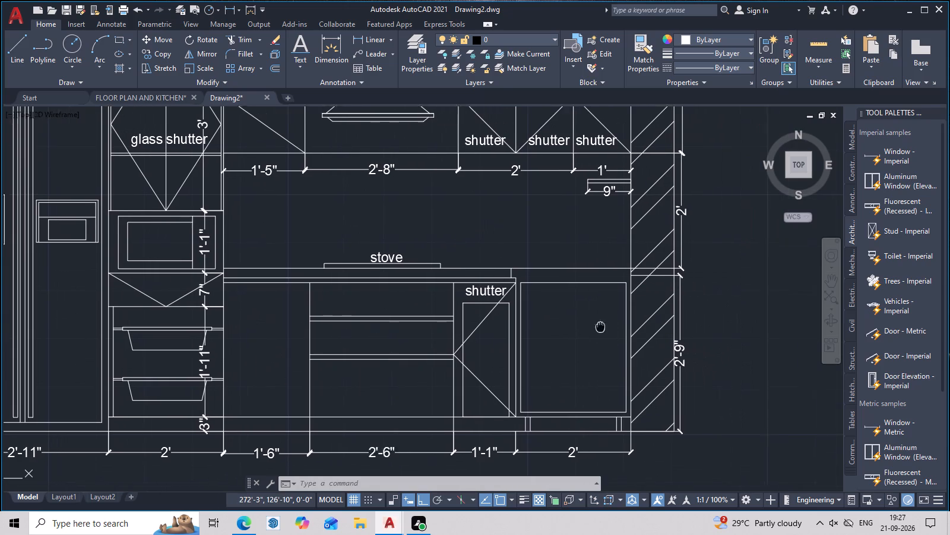
middle_drag(594, 326, 543, 309)
text(l)
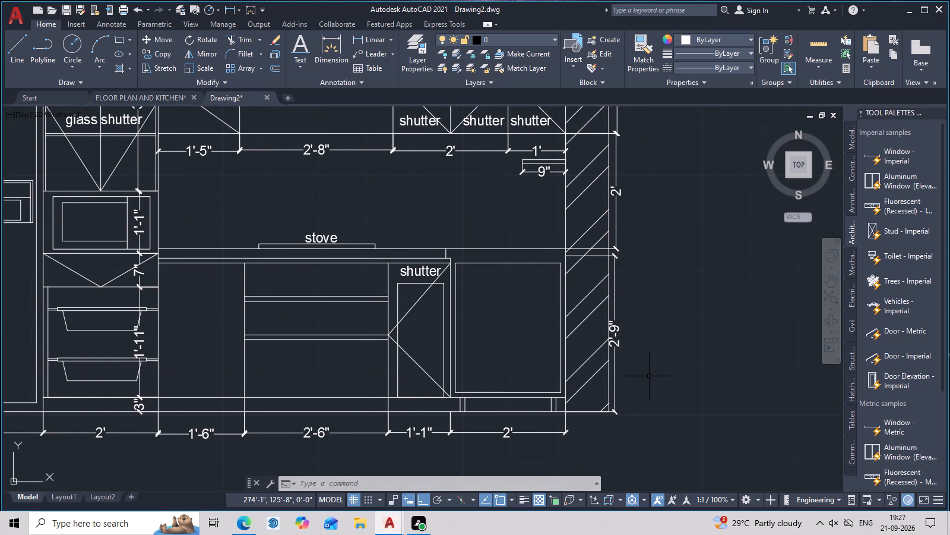
key(space)
scroll(607, 365, up, 1)
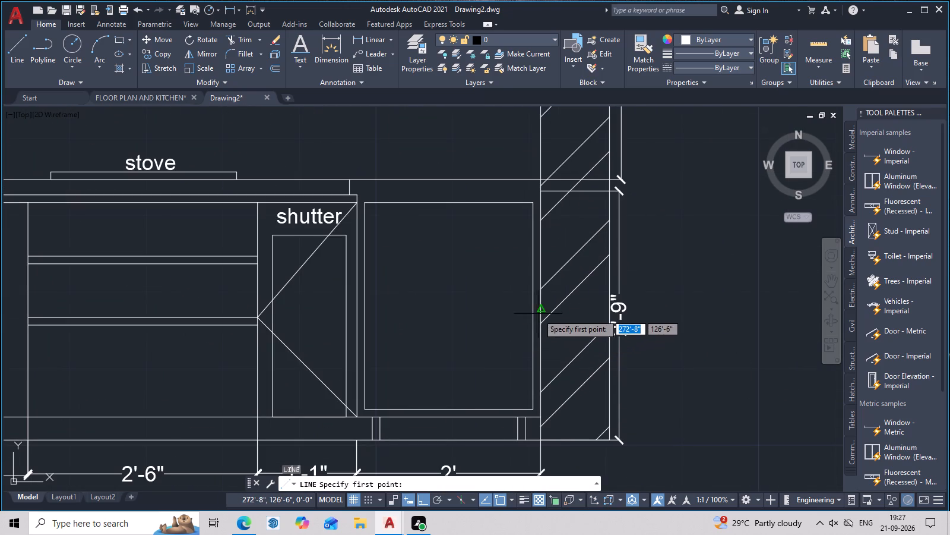
click(534, 308)
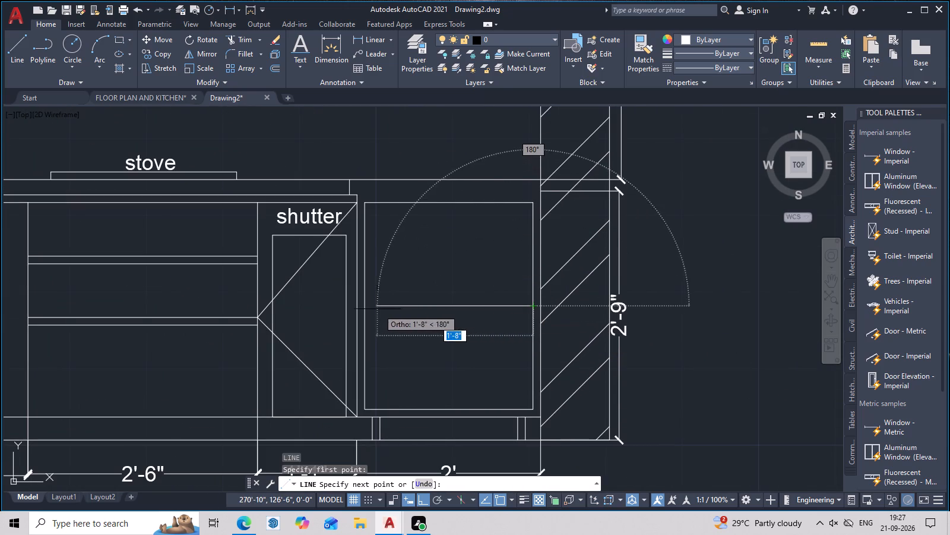
click(365, 310)
key(Escape)
Offset the 2' unit's horizontal line by 0.25 both above and below, and delete the original middle line.
text(o)
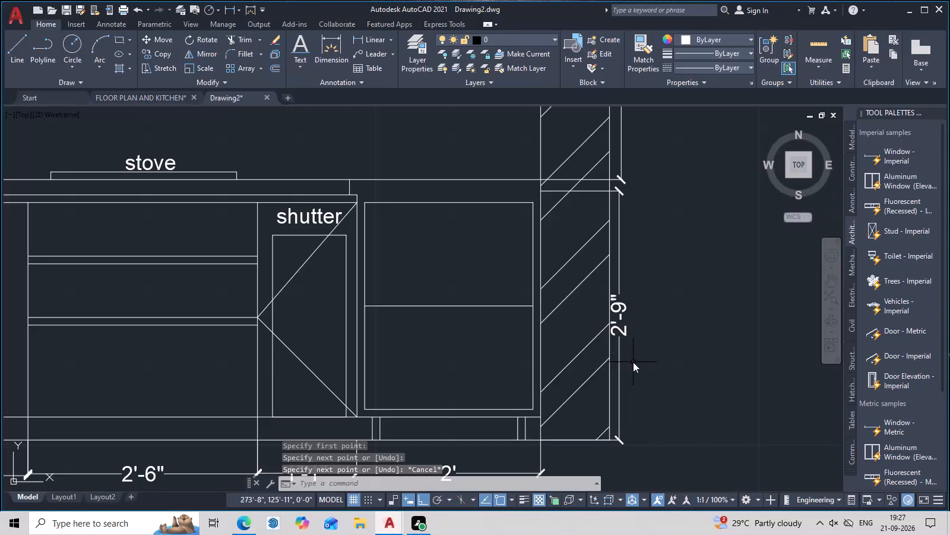
key(space)
text(.25)
key(space)
scroll(534, 301, up, 2)
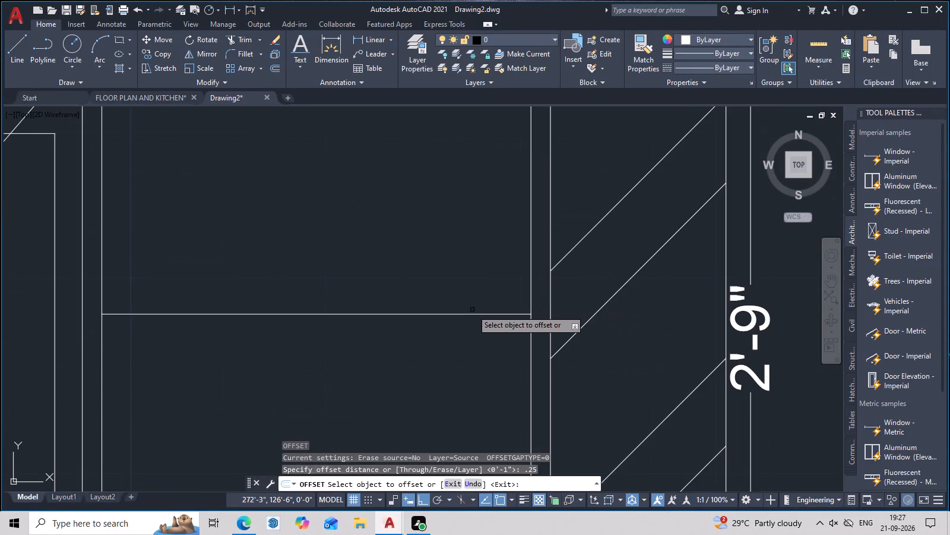
click(472, 316)
click(470, 282)
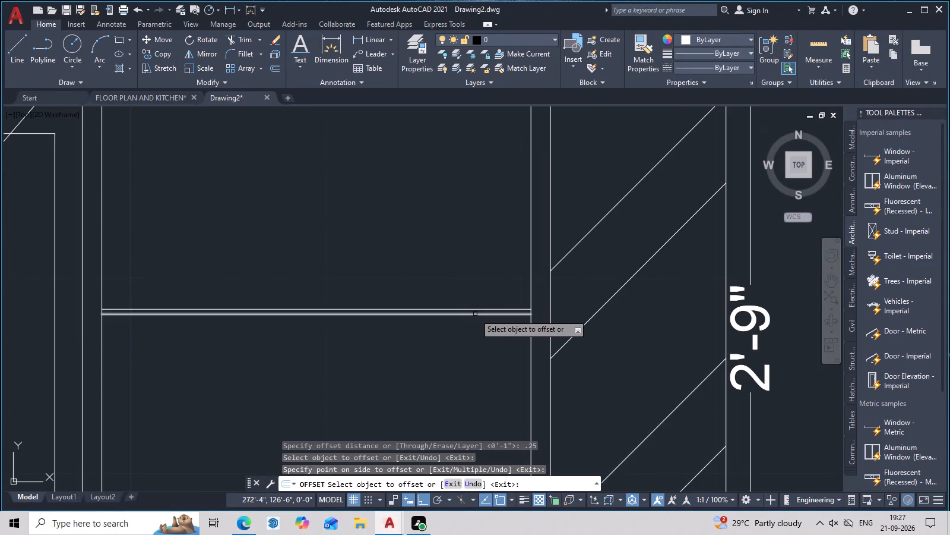
click(475, 314)
click(482, 342)
key(Escape)
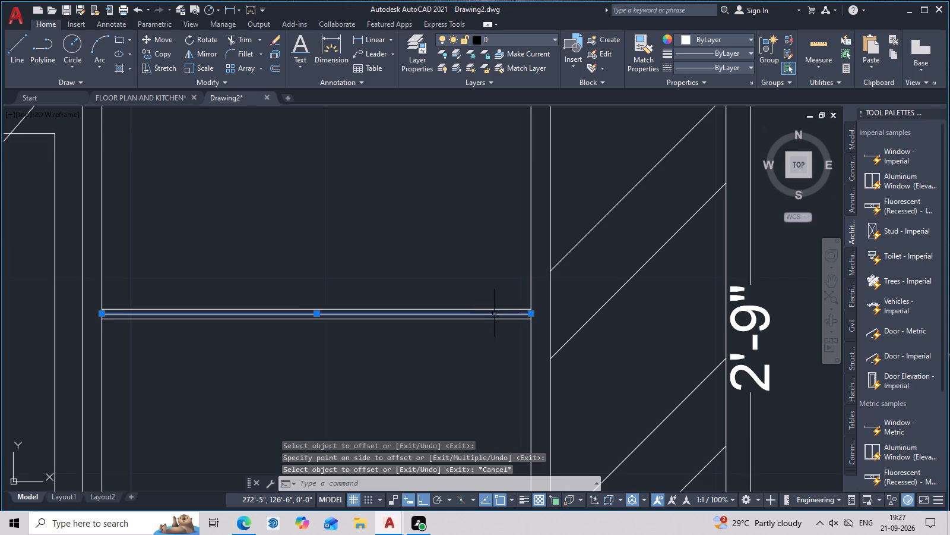
click(494, 313)
key(Delete)
Draw a diagonal in the 2' unit's upper compartment from the upper division line's right end to the inner top left corner.
scroll(626, 300, down, 7)
middle_drag(617, 297, 616, 316)
scroll(600, 318, up, 2)
middle_drag(600, 318, 594, 277)
scroll(585, 283, down, 2)
middle_drag(582, 296, 571, 339)
scroll(570, 341, up, 1)
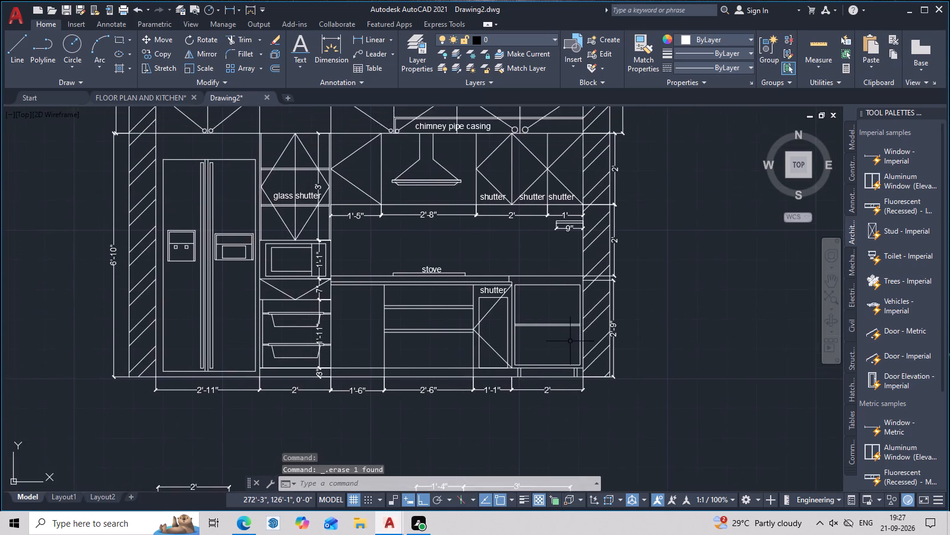
scroll(570, 341, up, 1)
text(l)
key(space)
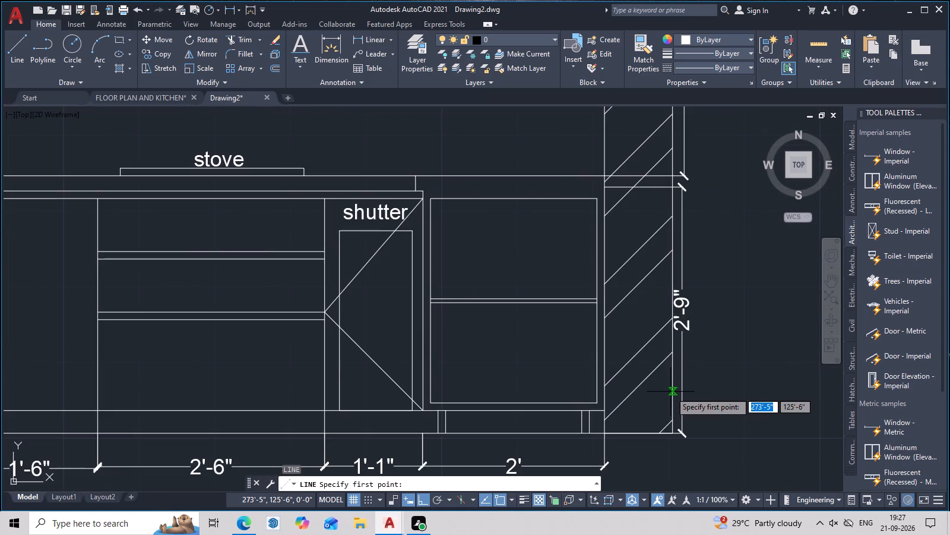
scroll(639, 316, up, 1)
middle_drag(622, 303, 679, 355)
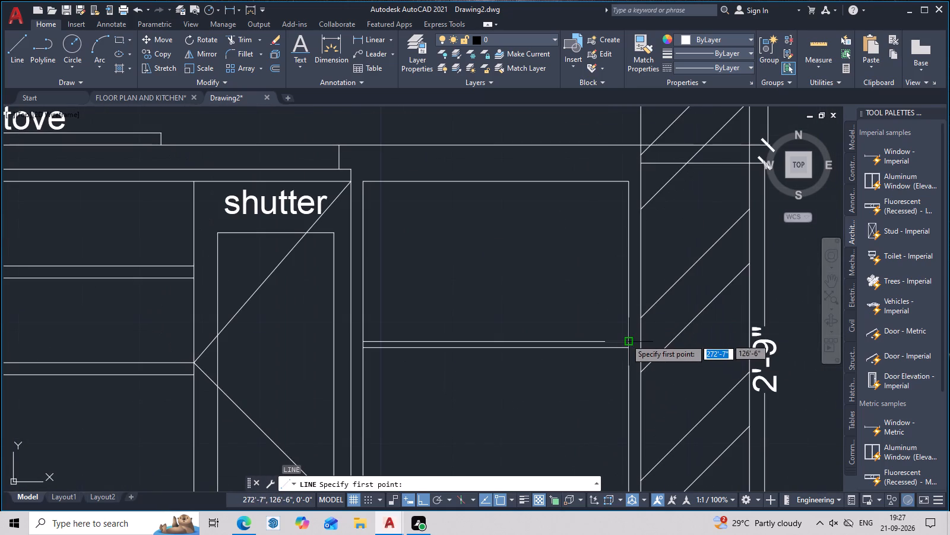
click(627, 342)
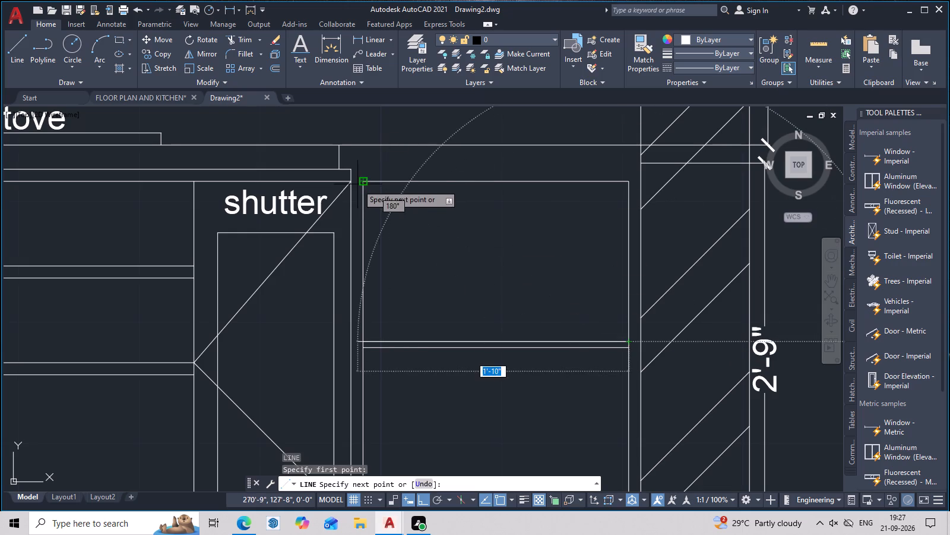
click(357, 184)
key(space)
Draw the crossing diagonal in the upper compartment from its top right corner to the upper division line's left end.
scroll(645, 224, up, 2)
key(space)
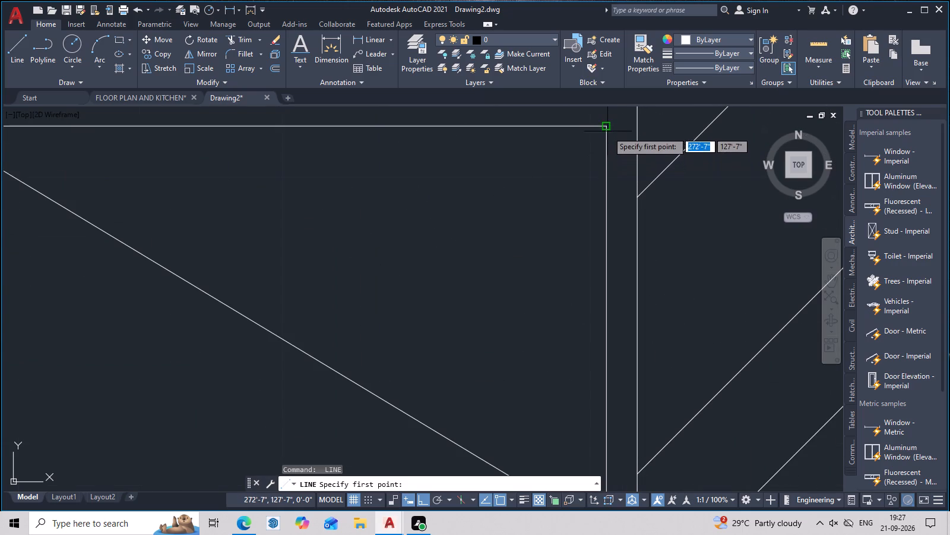
click(606, 126)
scroll(488, 214, down, 3)
middle_drag(483, 254, 650, 191)
scroll(530, 223, up, 2)
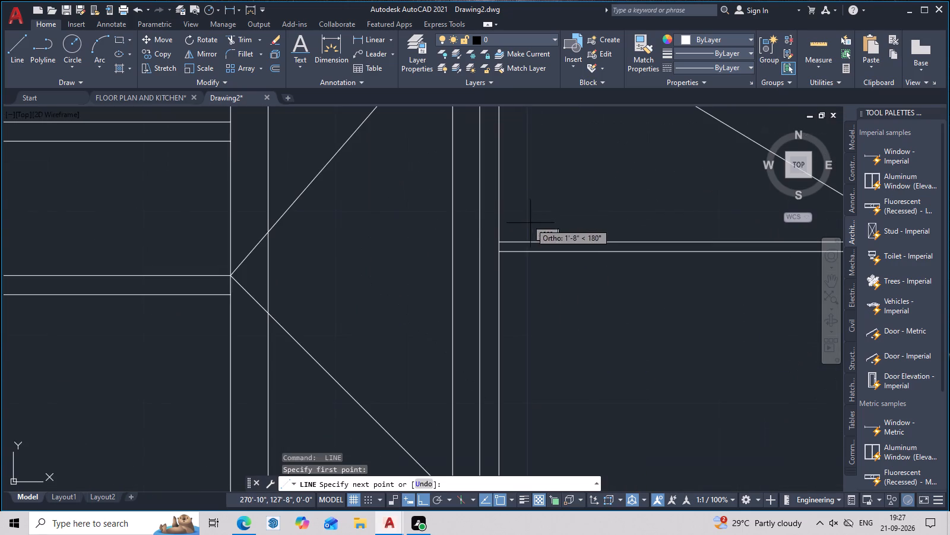
click(500, 238)
scroll(516, 236, down, 3)
key(space)
Draw a diagonal in the 2' unit's lower compartment from its bottom right corner to the lower division line's left end.
scroll(565, 251, down, 3)
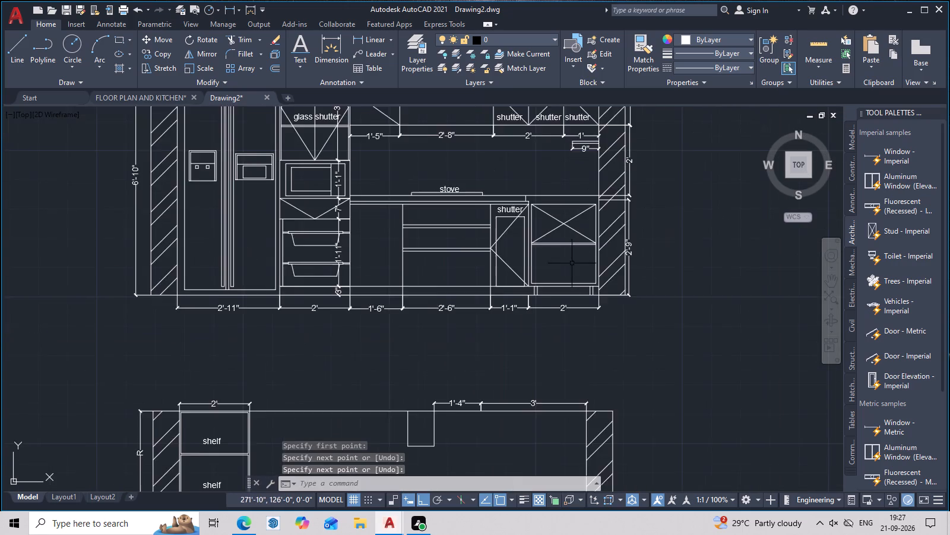
middle_drag(574, 270, 538, 229)
scroll(537, 228, up, 2)
middle_drag(542, 250, 533, 297)
scroll(591, 333, up, 2)
middle_drag(591, 336, 596, 413)
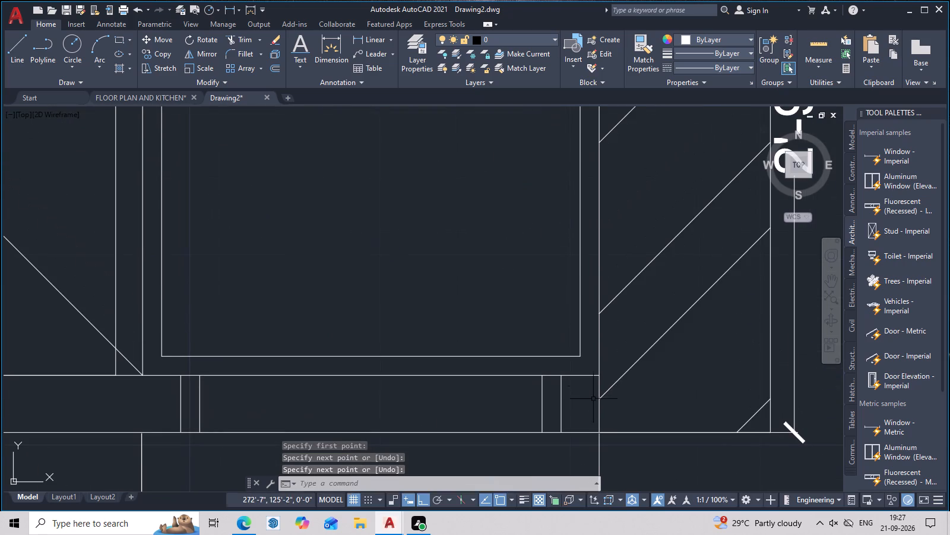
key(space)
click(579, 357)
scroll(437, 285, down, 2)
middle_drag(452, 301, 502, 379)
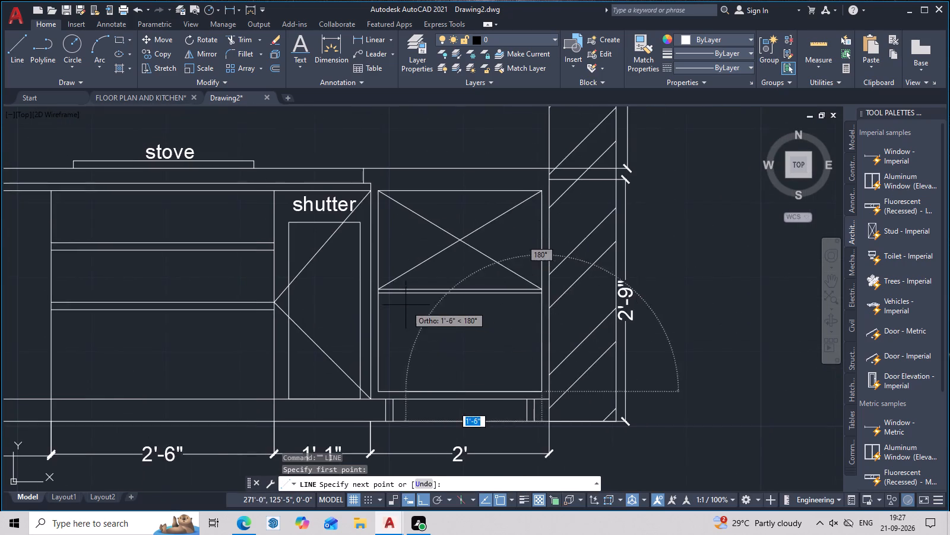
scroll(406, 305, up, 2)
click(334, 277)
key(space)
Draw the crossing diagonal in the lower compartment from the lower division line's right end to its bottom left corner.
scroll(545, 317, down, 3)
middle_drag(556, 325, 578, 265)
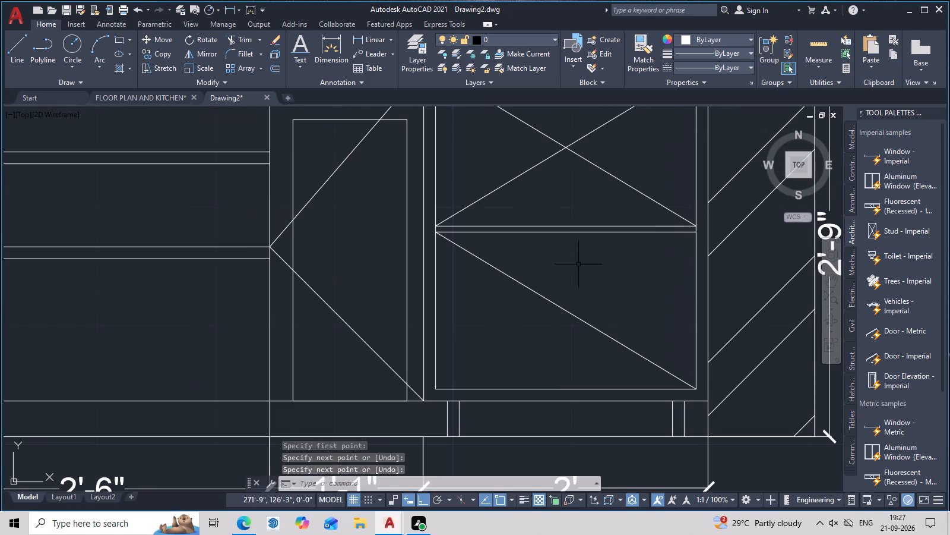
key(space)
click(693, 236)
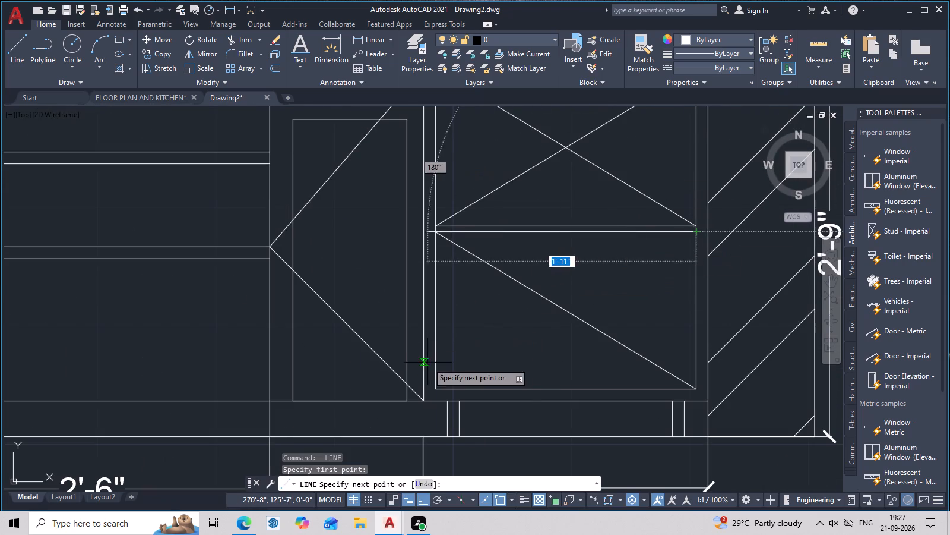
click(437, 385)
scroll(482, 374, down, 4)
key(Escape)
Examine the upper kitchen elevation and its base cabinets for parts still missing.
scroll(534, 361, down, 2)
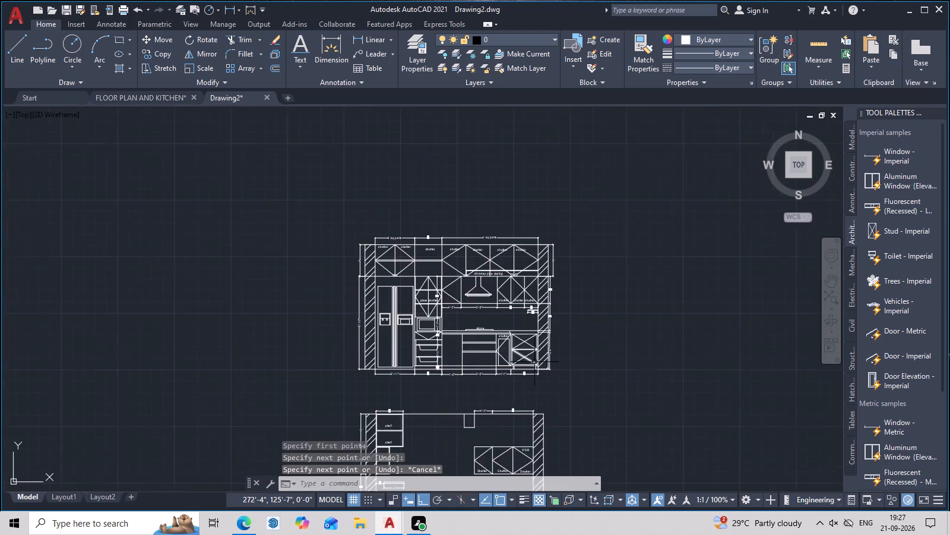
middle_drag(536, 363, 581, 377)
scroll(578, 373, up, 2)
middle_drag(578, 365, 600, 295)
scroll(600, 291, up, 2)
middle_drag(600, 291, 620, 360)
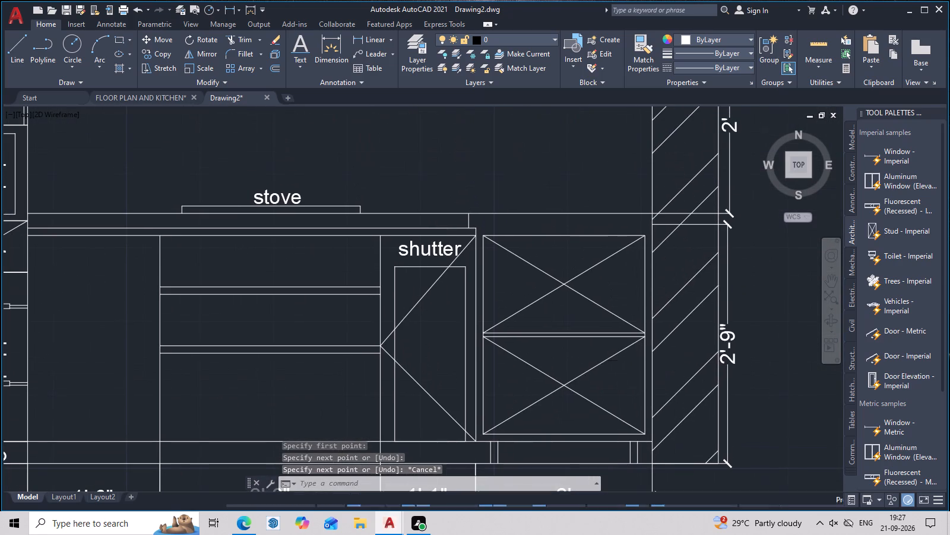
scroll(639, 374, down, 2)
middle_drag(640, 374, 644, 347)
scroll(644, 345, up, 2)
middle_drag(647, 353, 655, 337)
scroll(656, 336, down, 2)
middle_drag(664, 361, 660, 390)
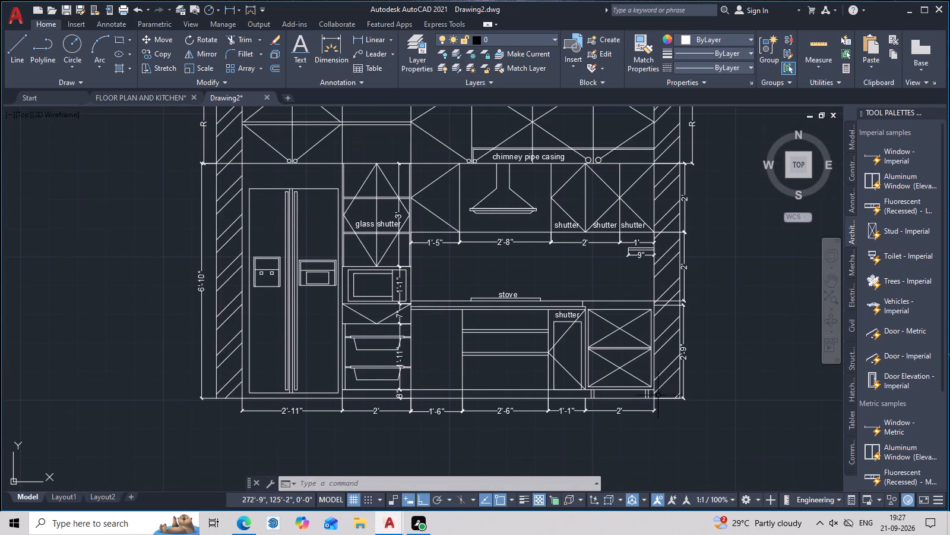
scroll(658, 395, up, 1)
scroll(658, 395, down, 2)
middle_drag(658, 402, 670, 391)
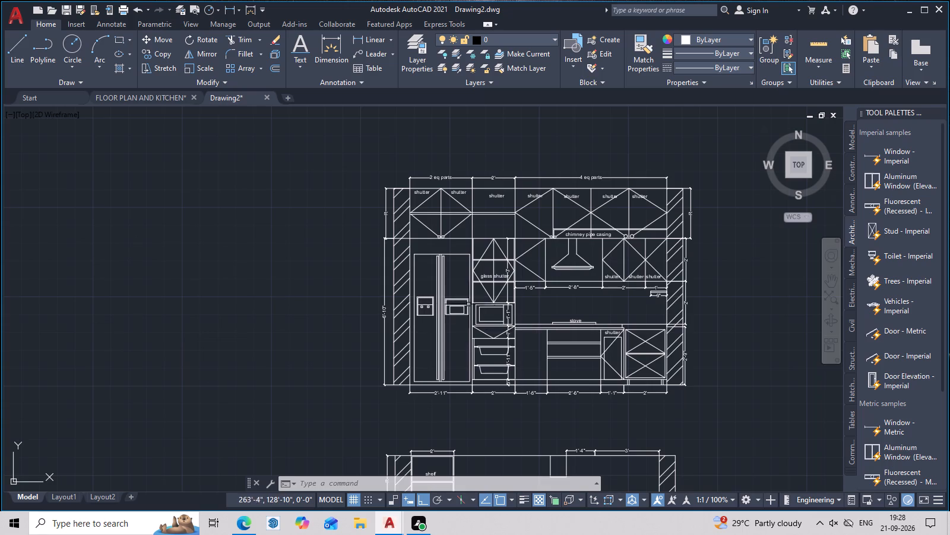
Draw a rectangle about 1'-4" wide and 6" high near the top of the 1'-6" base cabinet, just below the counter.
scroll(536, 333, up, 3)
middle_drag(541, 313, 532, 149)
middle_drag(570, 293, 578, 242)
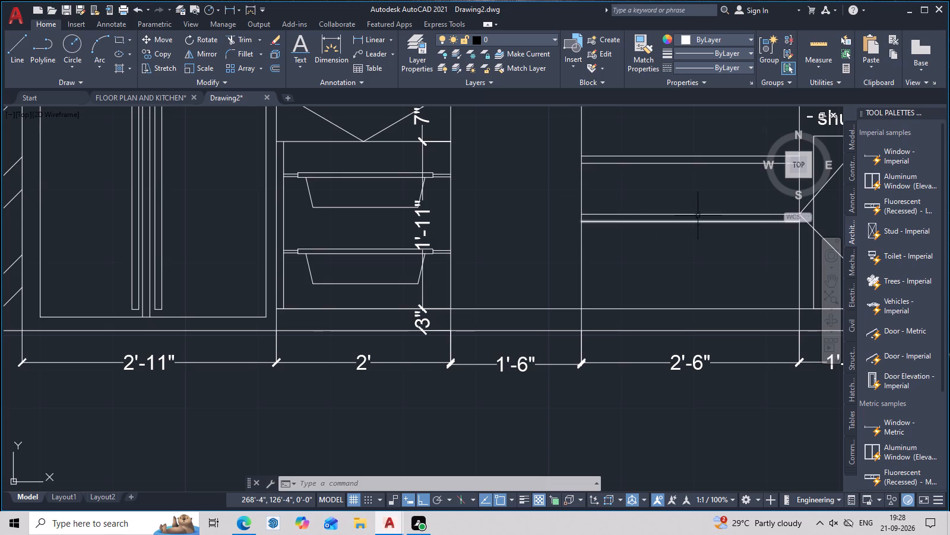
scroll(635, 94, down, 2)
middle_drag(622, 155, 574, 248)
scroll(570, 253, down, 2)
scroll(552, 257, up, 4)
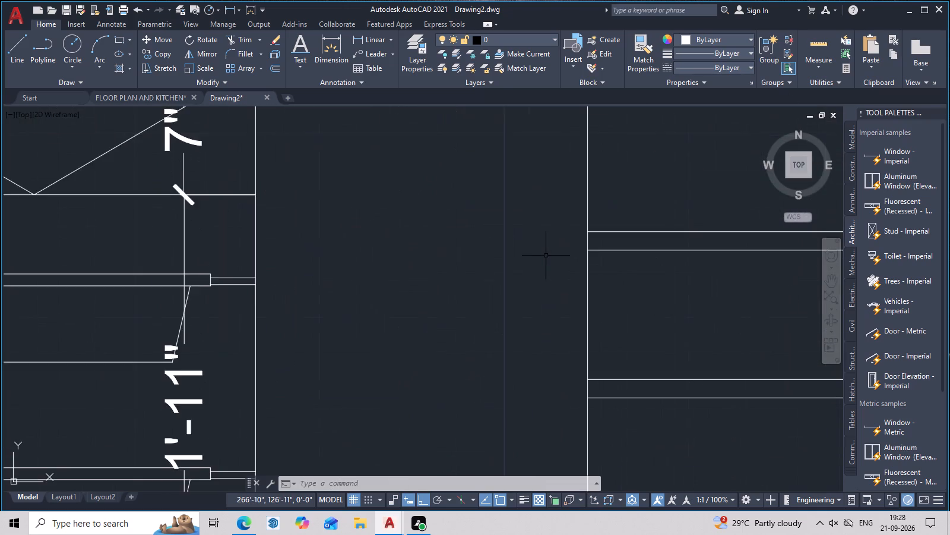
middle_drag(528, 270, 480, 366)
scroll(479, 365, down, 2)
middle_drag(470, 381, 463, 396)
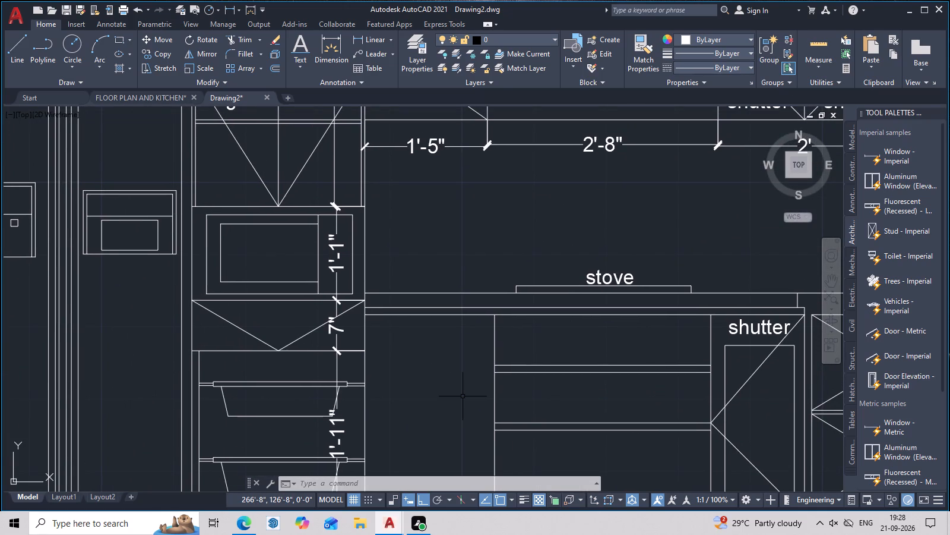
text(rec)
key(space)
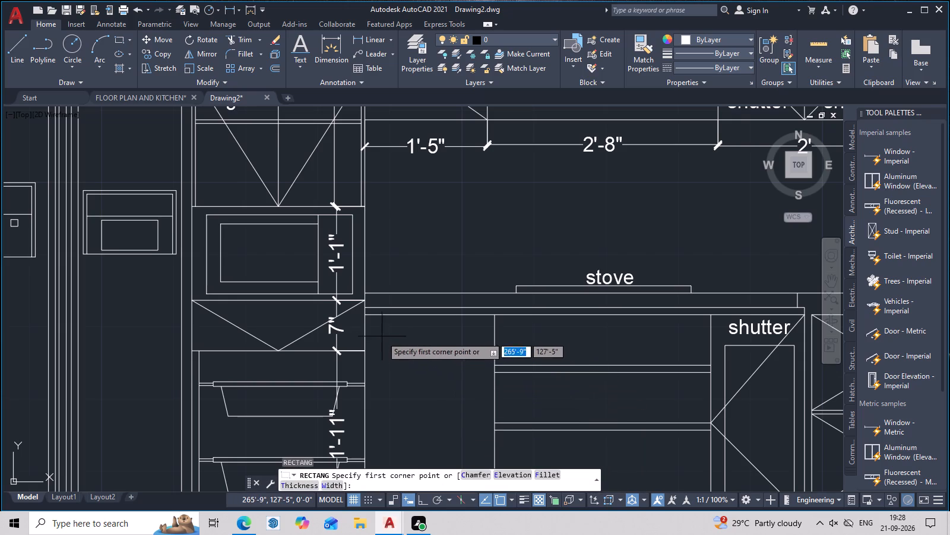
click(371, 322)
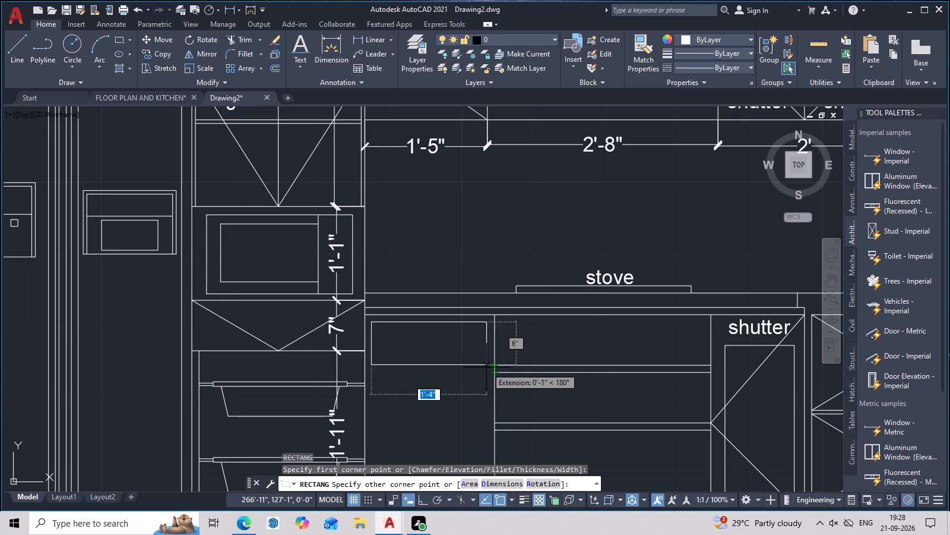
click(486, 367)
Stretch the new rectangle's right and left edges out to the side lines of the 1'-6" base cabinet.
scroll(490, 347, up, 3)
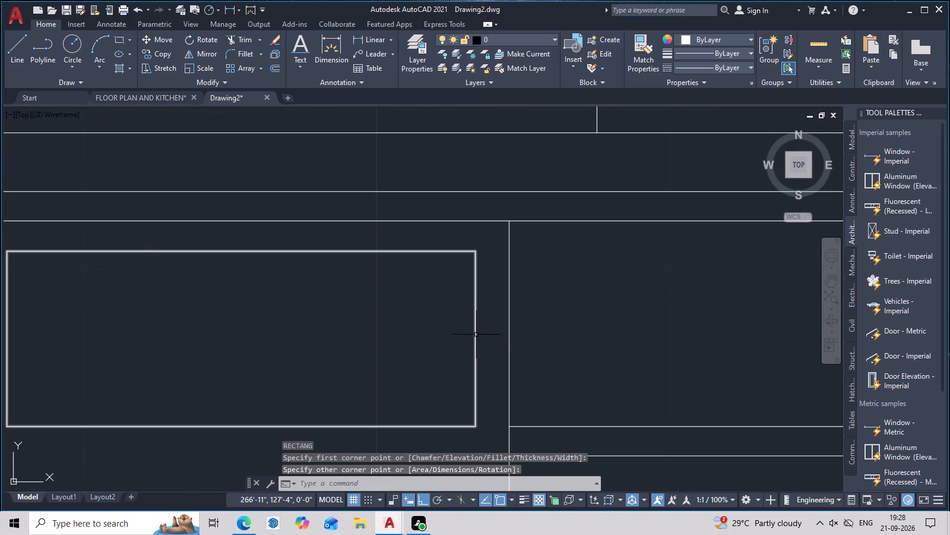
click(476, 336)
click(476, 339)
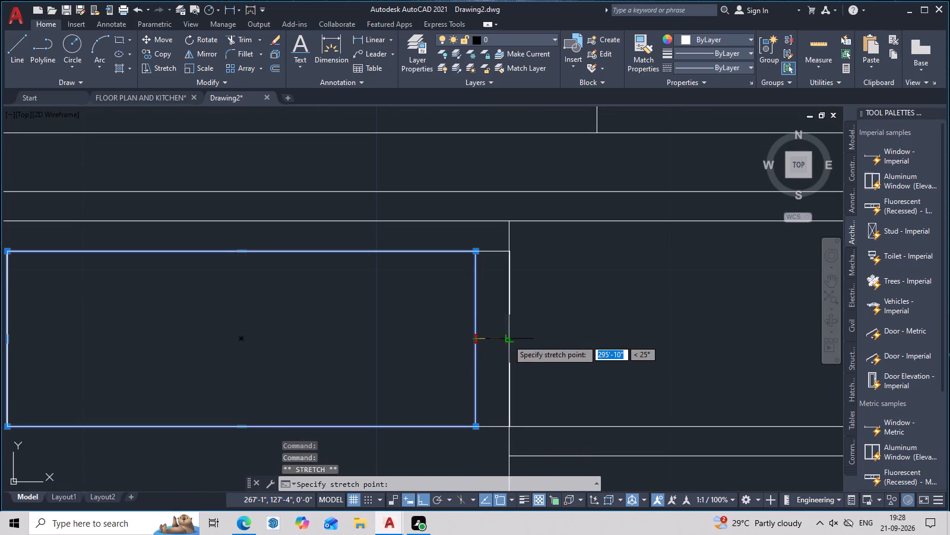
click(508, 339)
scroll(482, 342, down, 3)
middle_drag(476, 344, 577, 367)
scroll(542, 361, up, 2)
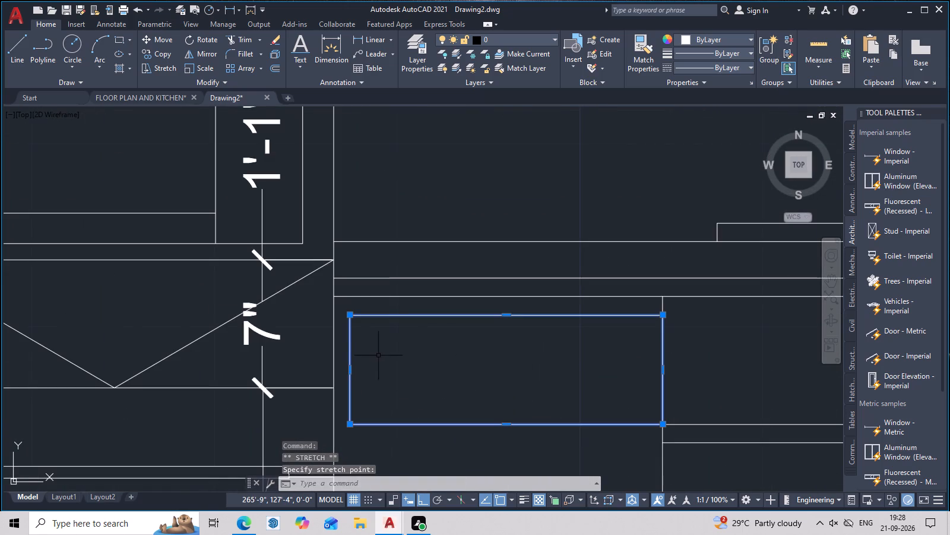
click(351, 371)
click(332, 371)
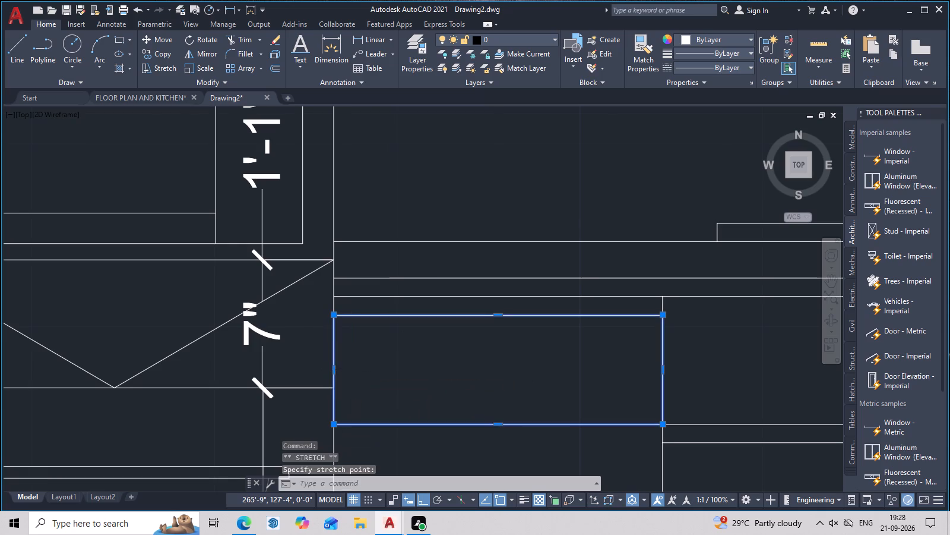
Offset the drawer rectangle in the 1'-6" base cabinet 1" inward.
scroll(372, 369, down, 1)
middle_drag(392, 374, 391, 395)
middle_drag(440, 418, 445, 369)
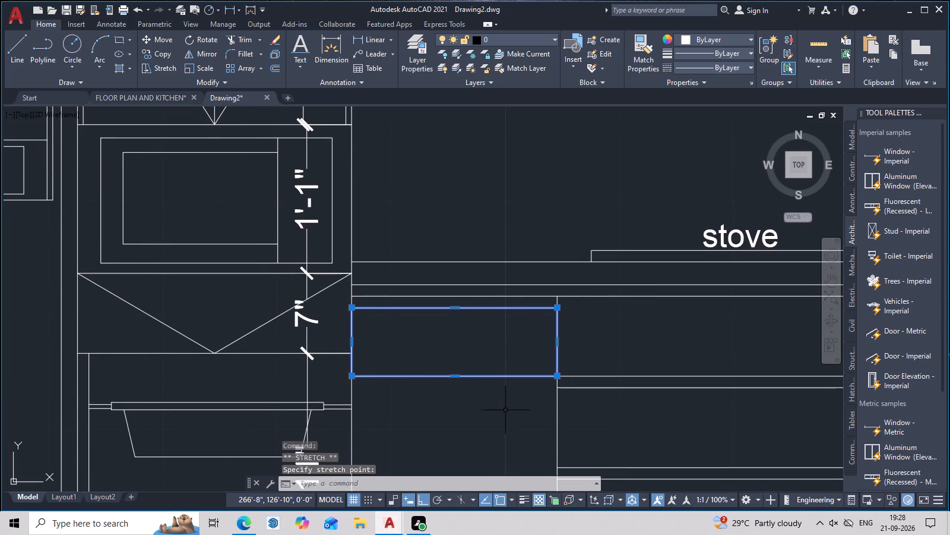
key(Escape)
text(o)
key(space)
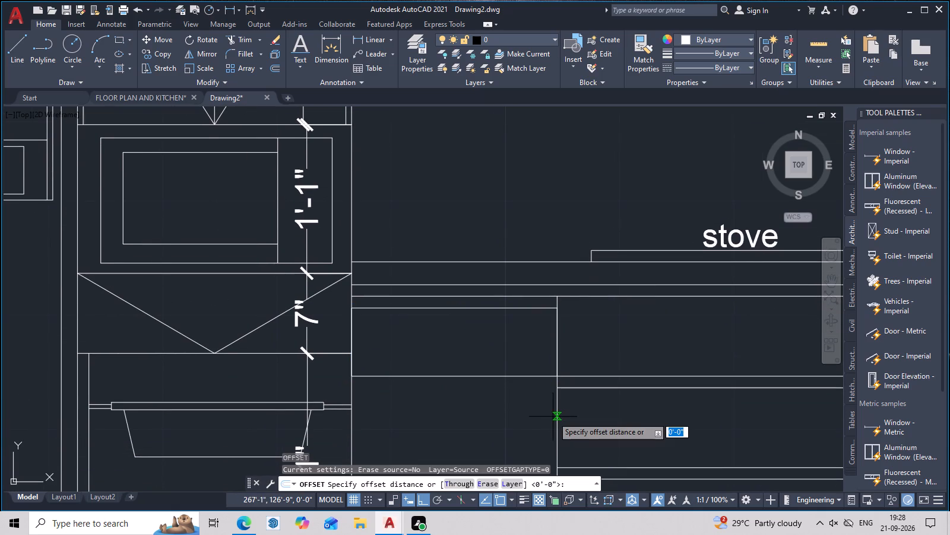
text(1)
key(space)
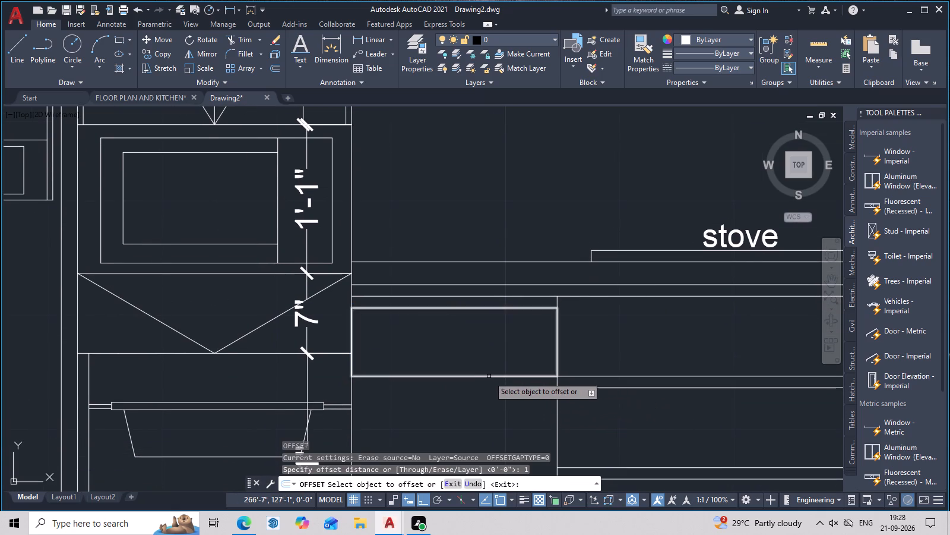
click(491, 376)
click(491, 357)
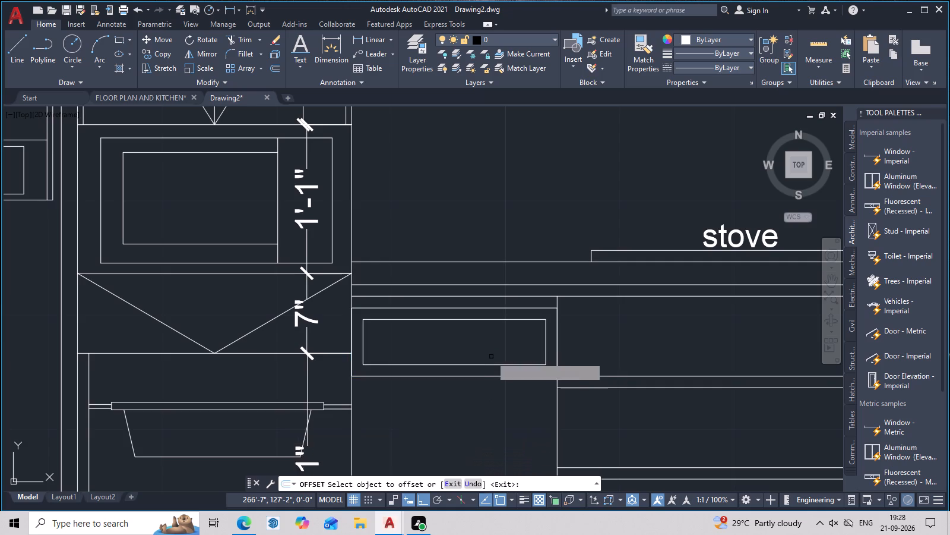
scroll(491, 357, down, 3)
middle_drag(491, 357, 491, 377)
scroll(491, 376, up, 2)
middle_drag(491, 363, 491, 377)
key(Escape)
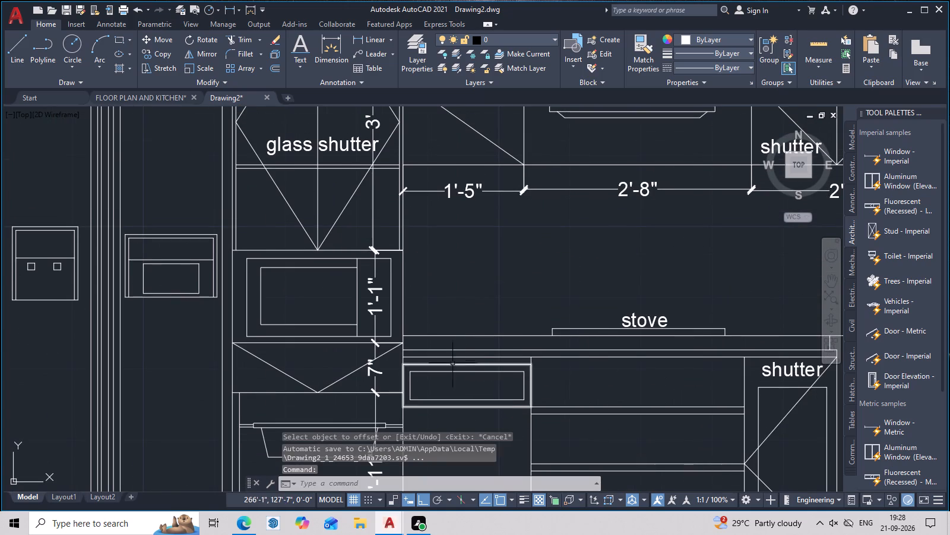
Explode the inner drawer rectangle into separate lines.
click(463, 372)
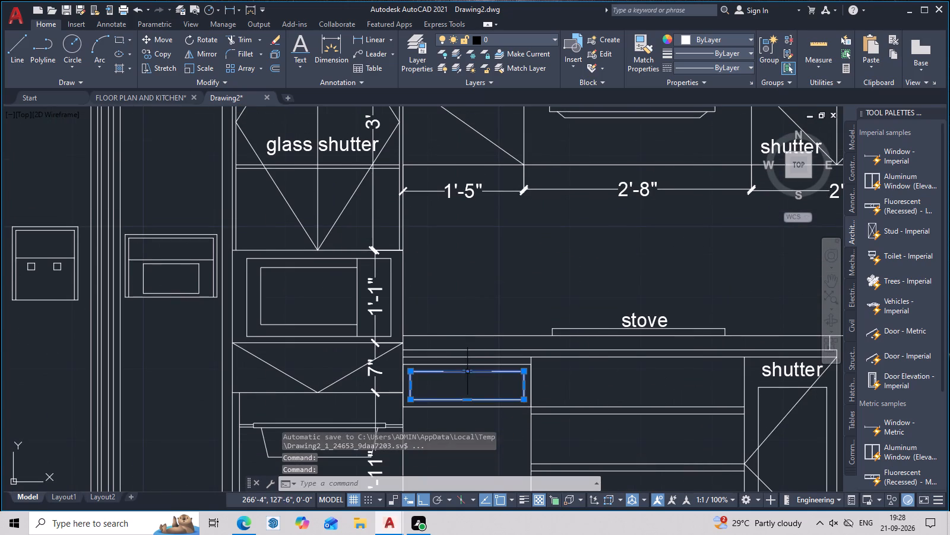
text(x)
key(space)
Extend the inner rectangle's left and right side lines up to the outer rectangle's top edge.
middle_drag(530, 418, 531, 417)
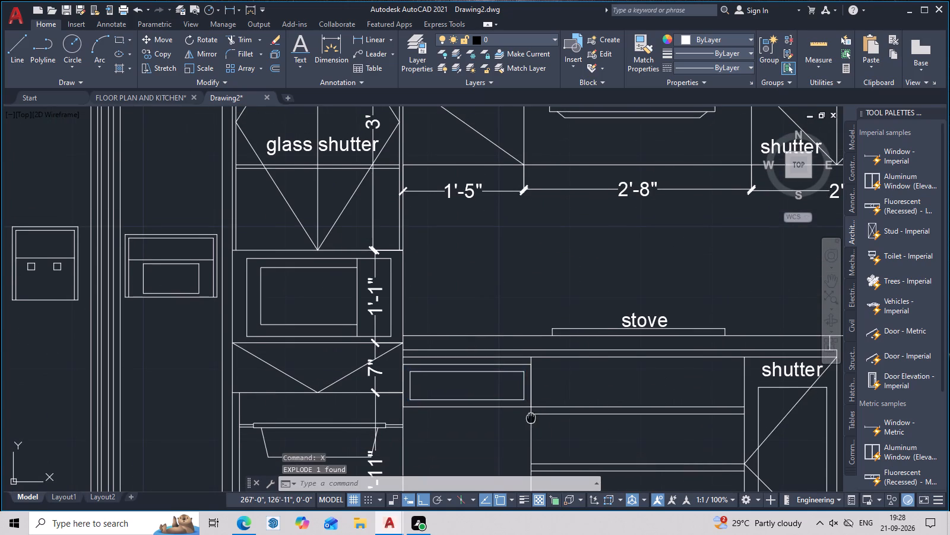
middle_drag(531, 417, 538, 382)
scroll(536, 367, up, 2)
middle_drag(536, 360, 534, 430)
scroll(534, 417, up, 2)
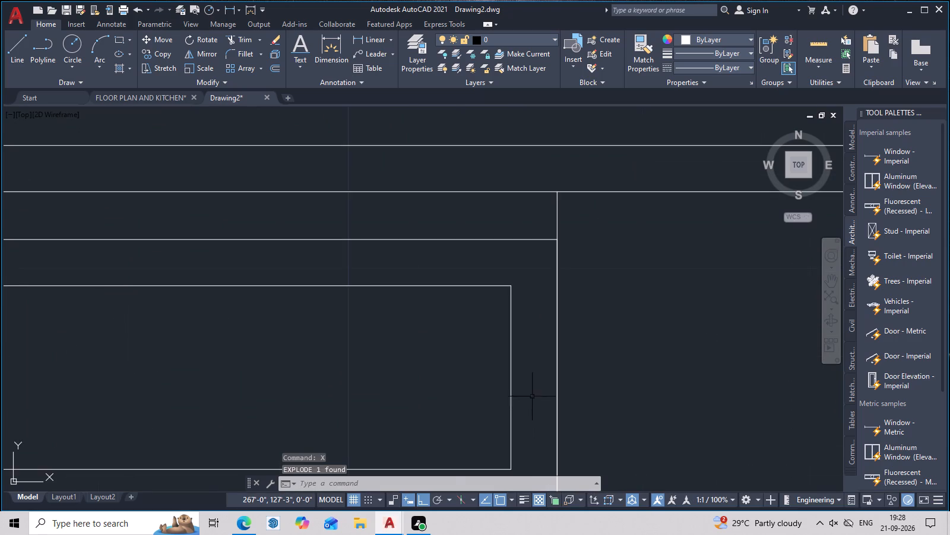
middle_drag(431, 373, 769, 373)
scroll(508, 378, down, 3)
middle_drag(545, 405, 555, 416)
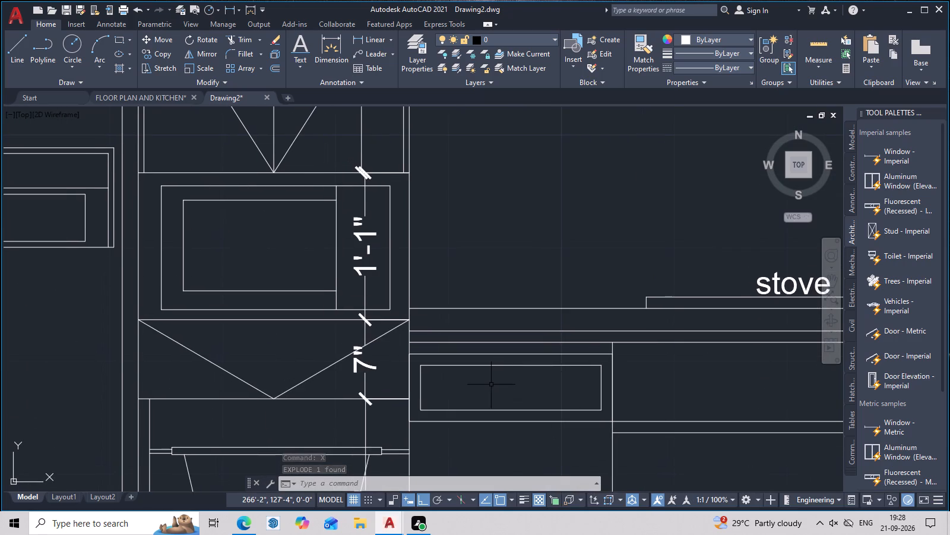
text(ex)
key(space)
scroll(435, 369, up, 2)
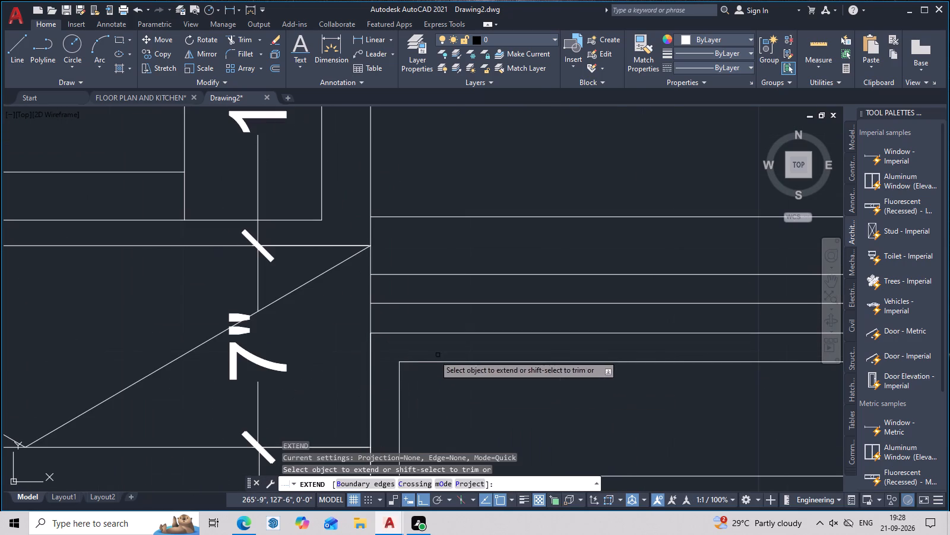
click(399, 369)
scroll(465, 382, down, 2)
middle_drag(487, 385, 457, 389)
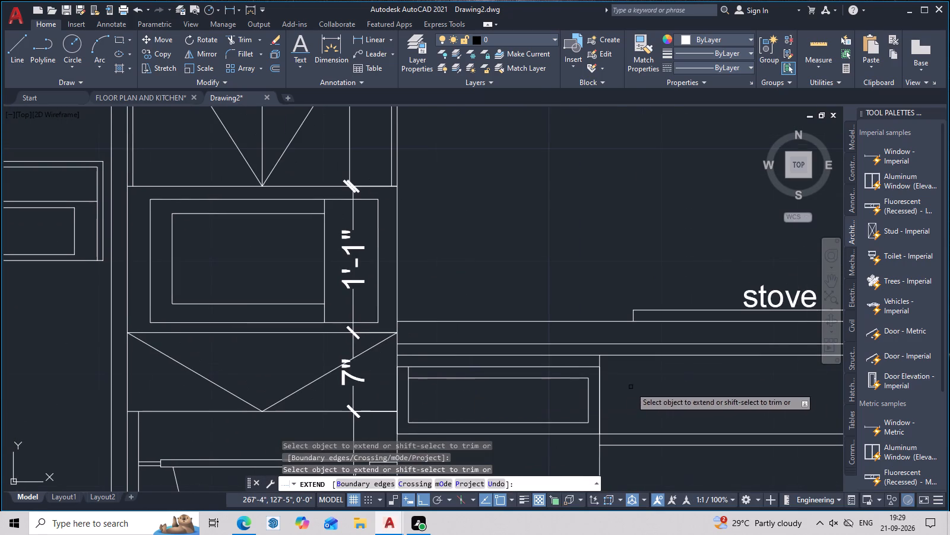
click(587, 384)
key(Escape)
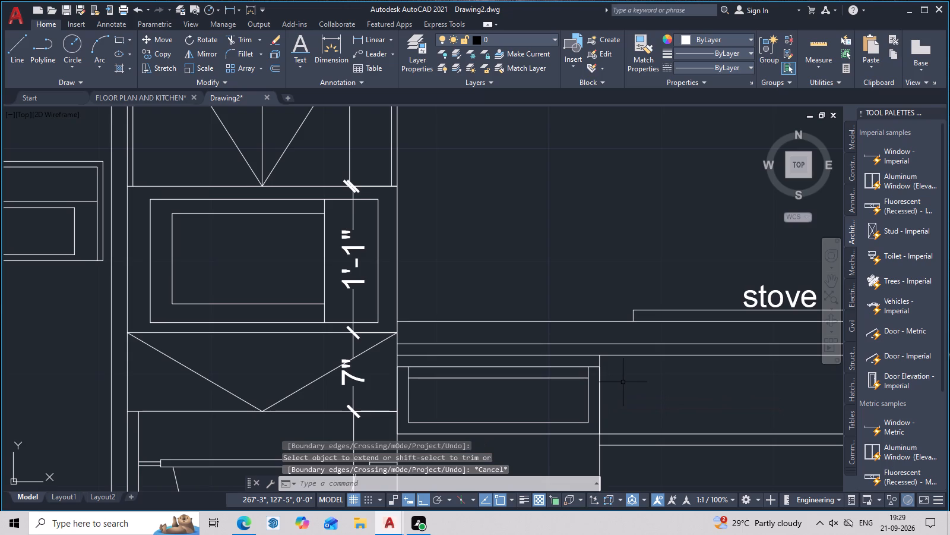
Trim away the inner rectangle's original top line between its two side lines.
text(tr)
key(space)
click(489, 378)
scroll(494, 385, down, 3)
middle_drag(503, 385, 503, 372)
scroll(510, 375, up, 2)
middle_drag(508, 387, 511, 364)
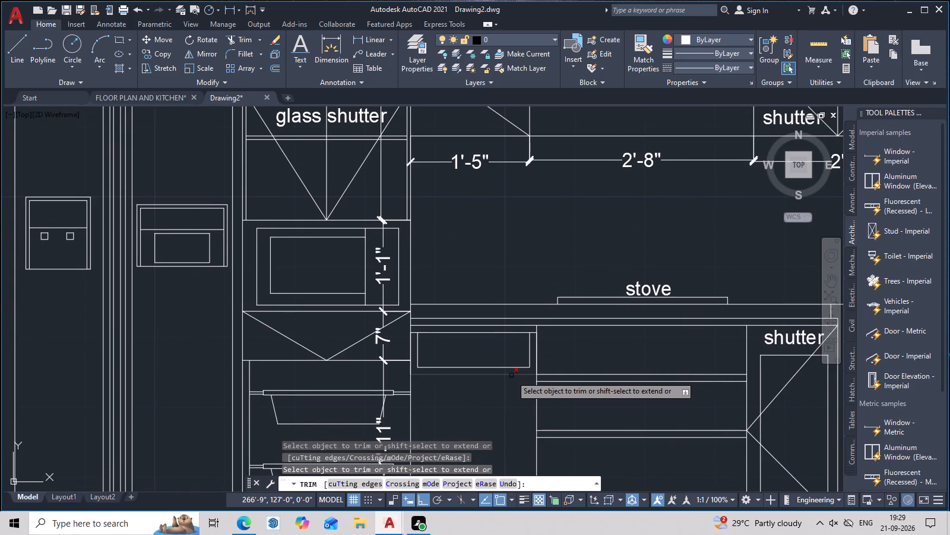
key(space)
Explode the outer drawer rectangle into separate lines.
scroll(487, 338, up, 2)
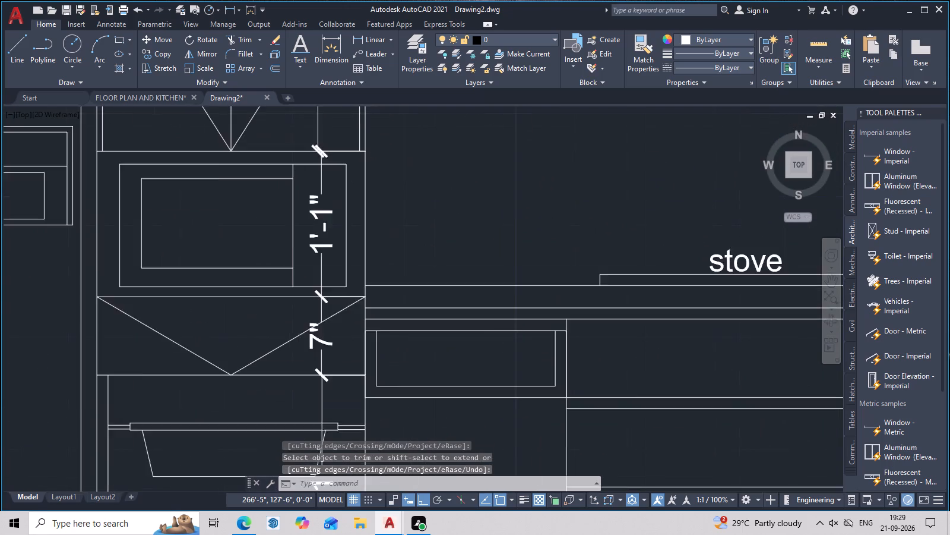
click(492, 328)
key(Escape)
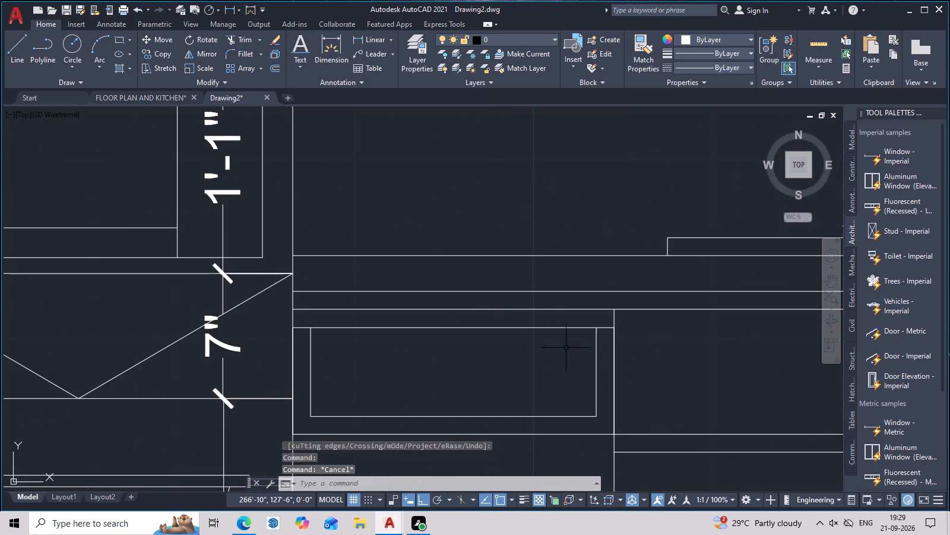
click(554, 326)
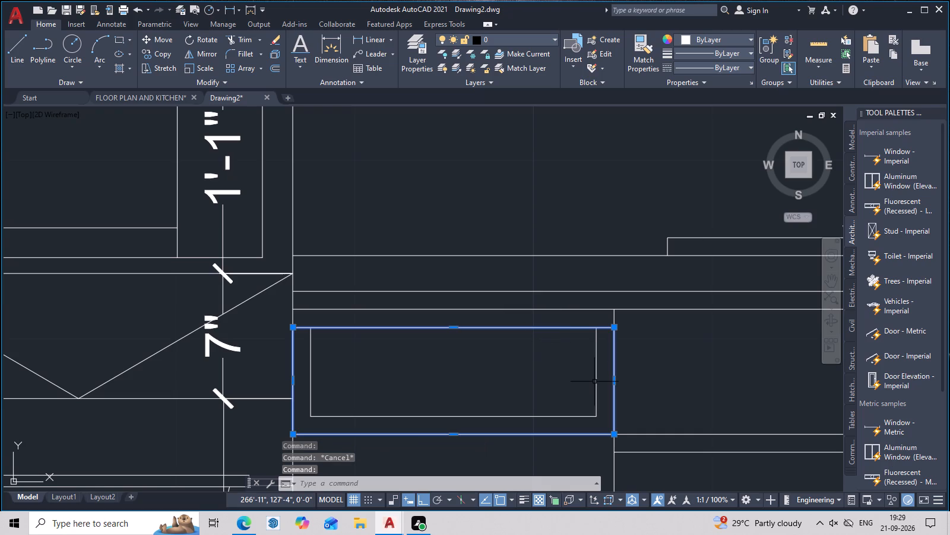
text(x)
key(space)
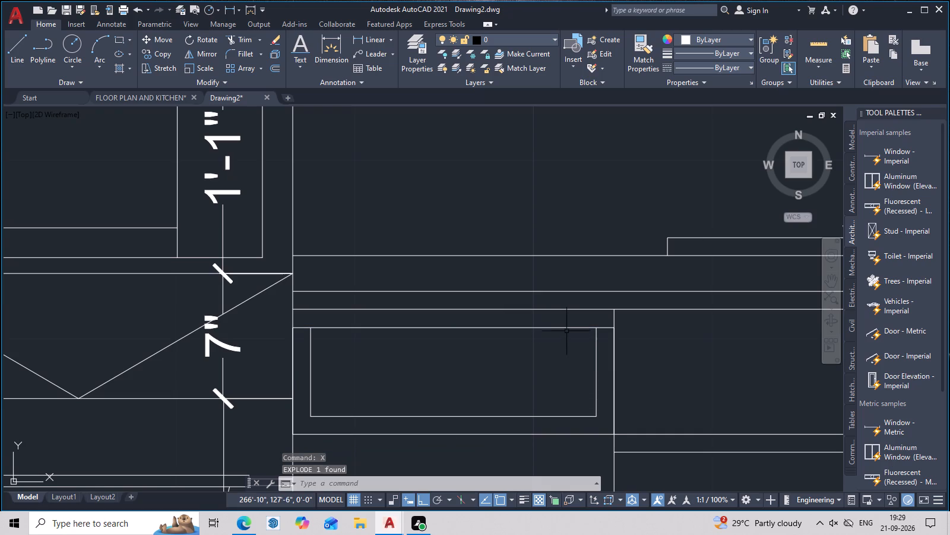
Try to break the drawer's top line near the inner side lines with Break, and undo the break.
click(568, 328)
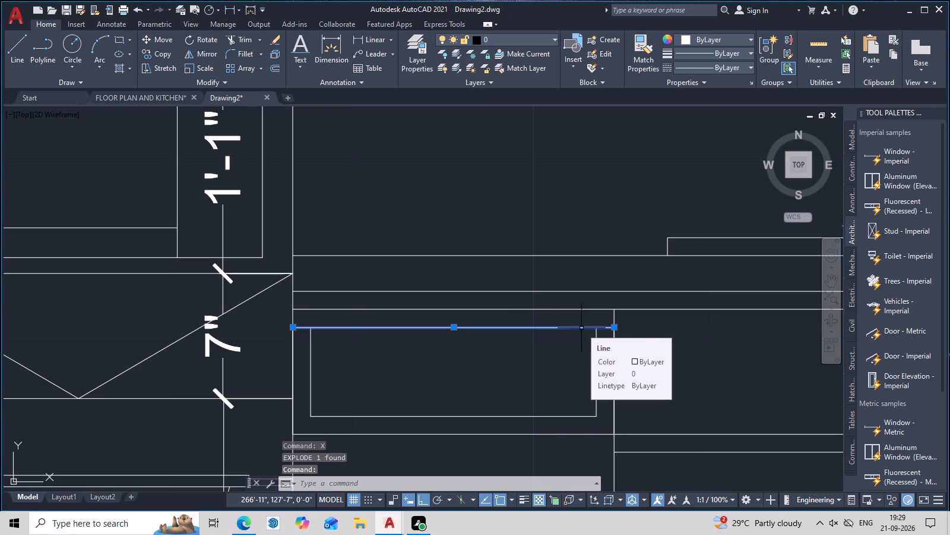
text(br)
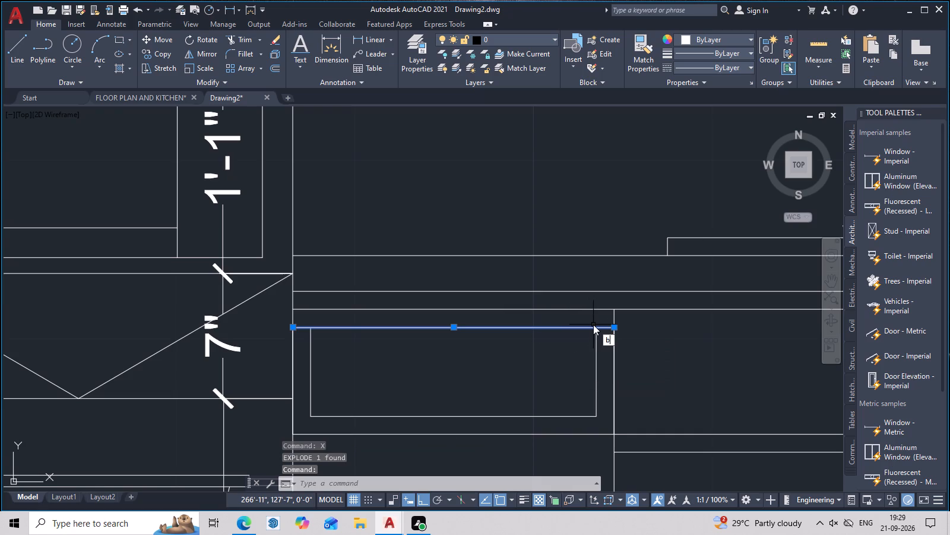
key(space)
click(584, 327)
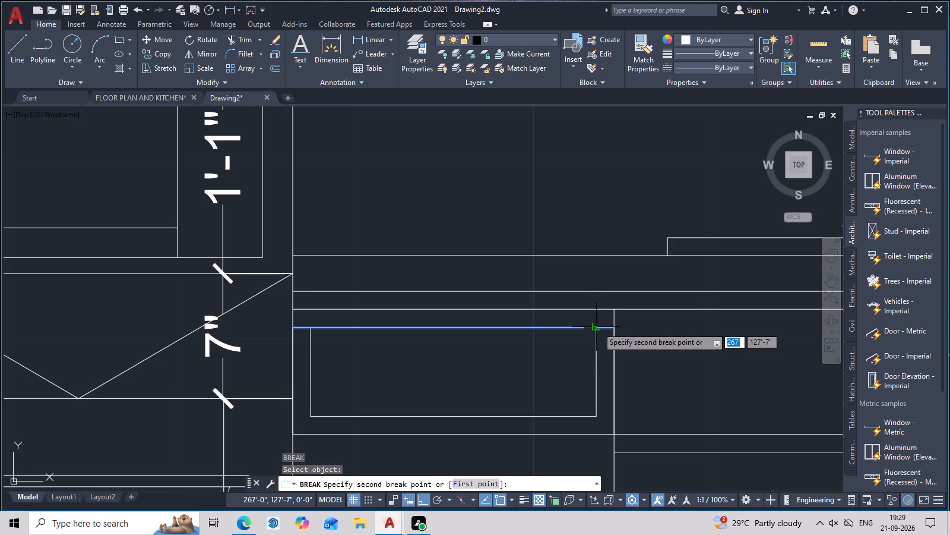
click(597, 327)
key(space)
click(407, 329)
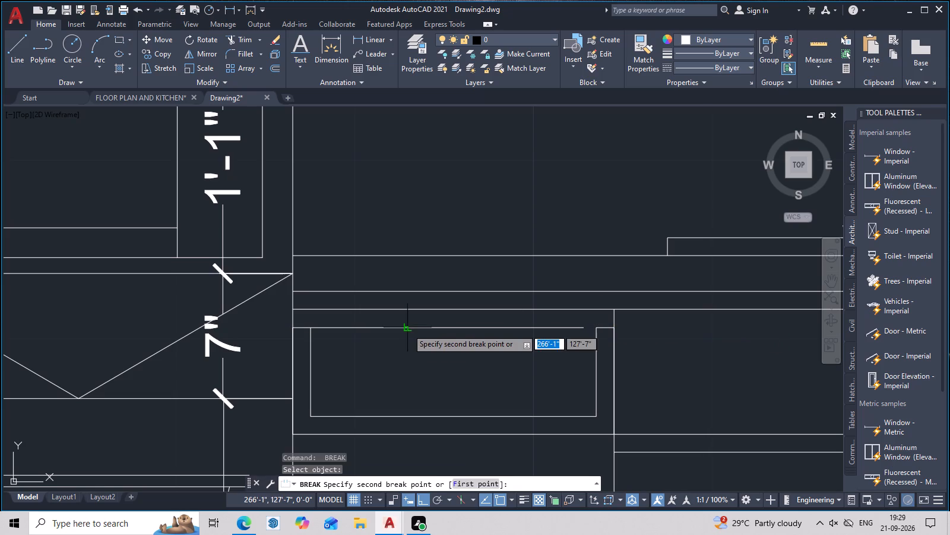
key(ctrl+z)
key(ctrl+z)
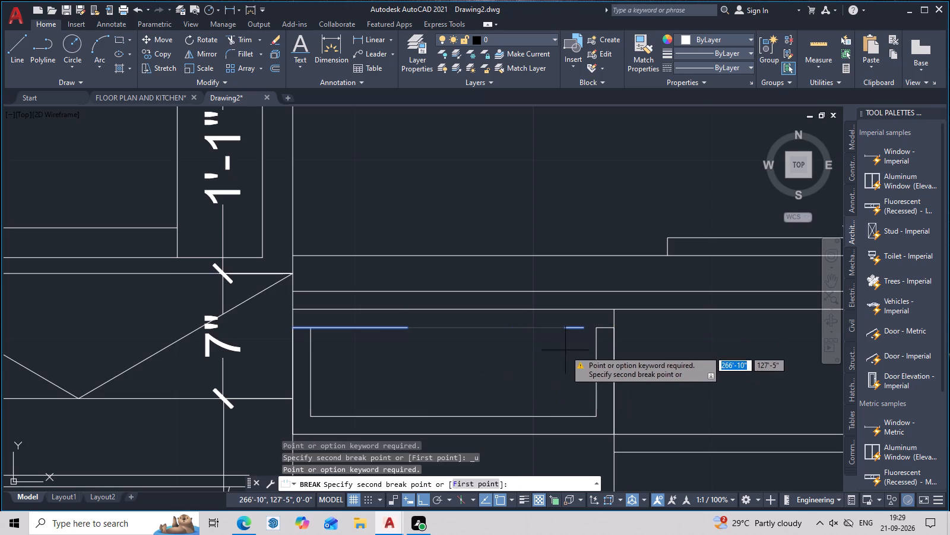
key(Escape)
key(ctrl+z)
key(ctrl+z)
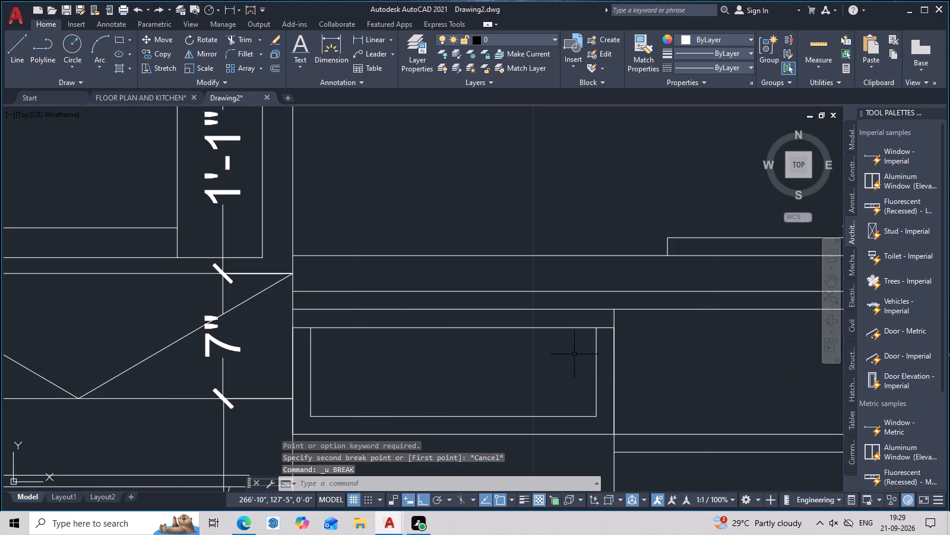
Break the drawer's top line at a point where it meets each inner side line, using Break at Point.
text(bt)
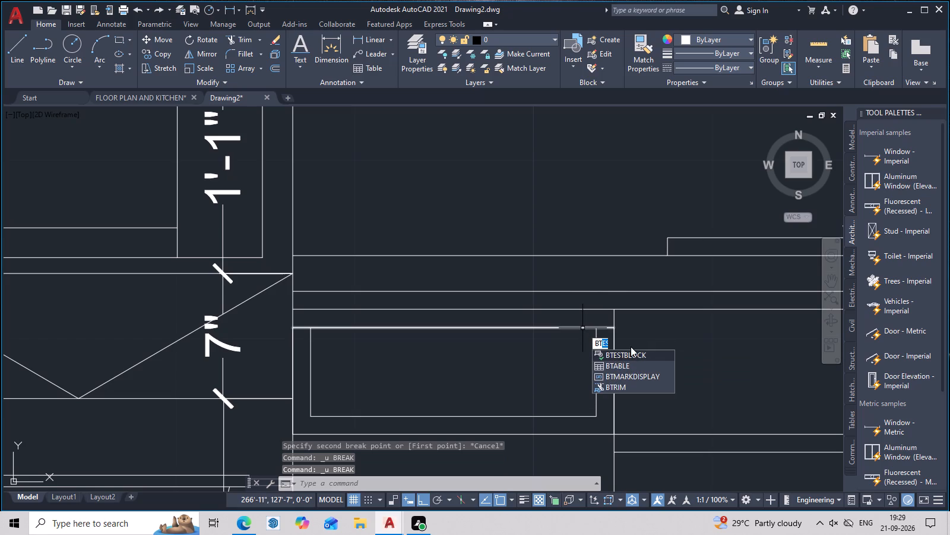
key(BackSpace)
key(BackSpace)
key(r)
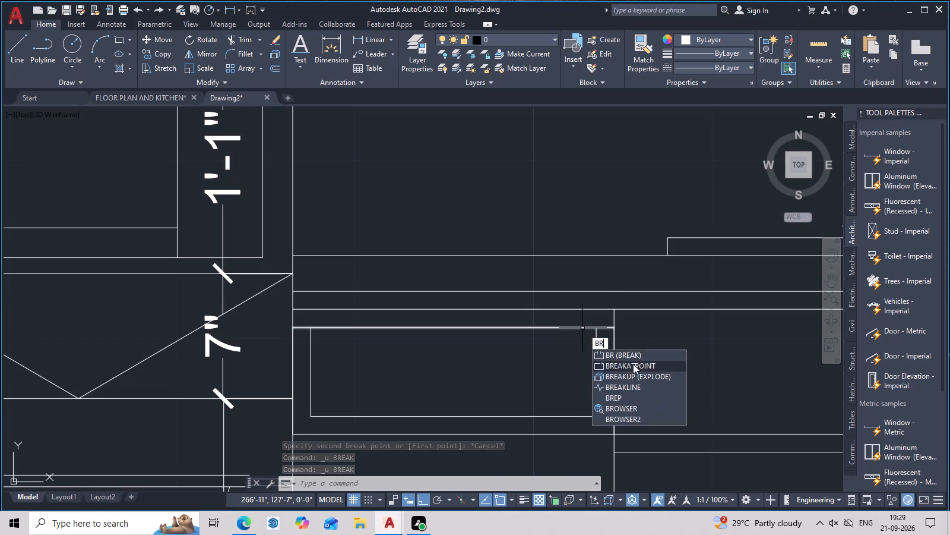
click(633, 364)
click(579, 329)
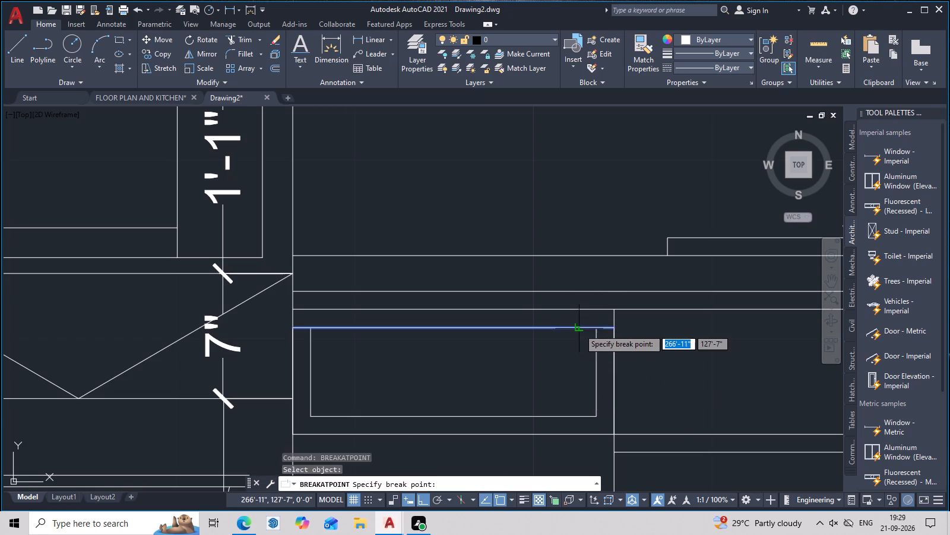
click(594, 328)
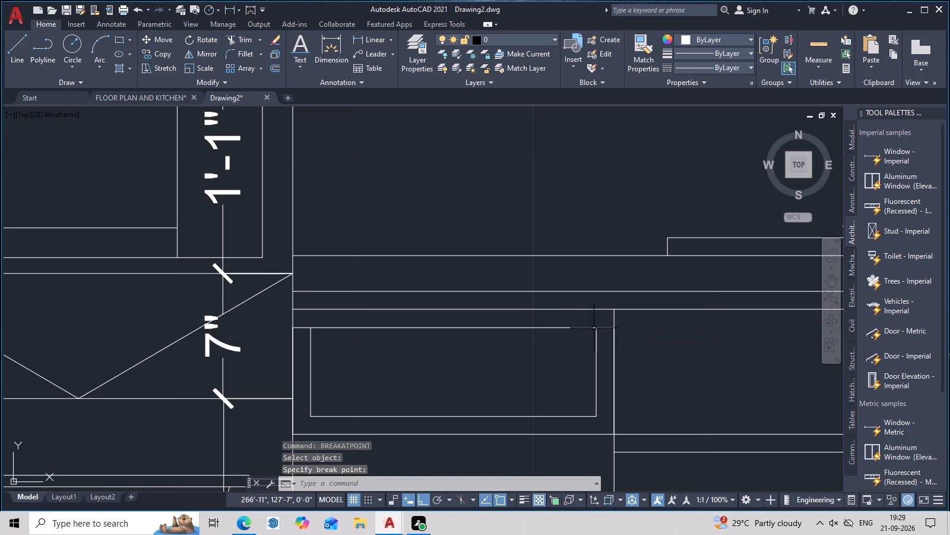
scroll(415, 348, up, 2)
key(space)
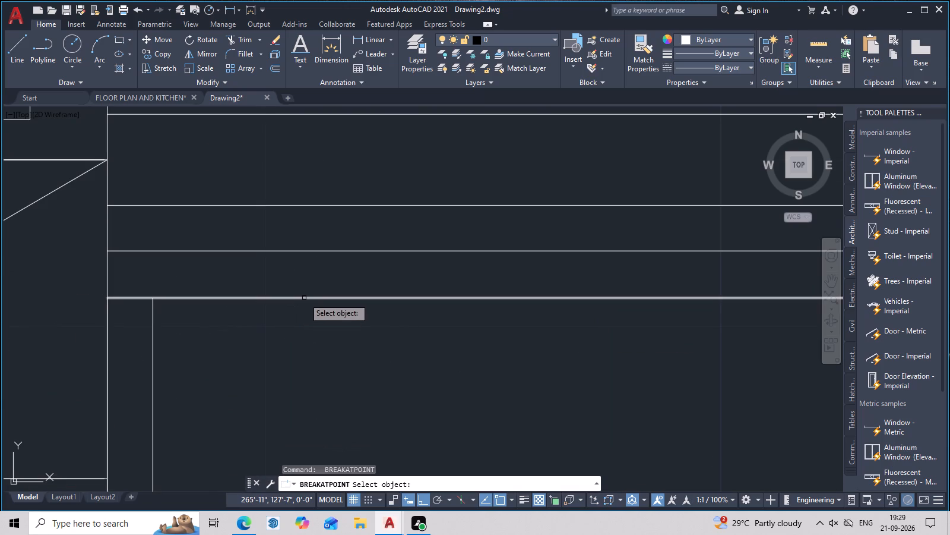
click(304, 298)
click(151, 294)
scroll(225, 329, down, 5)
scroll(320, 342, up, 2)
Move the middle segment of the drawer's top line straight down about 2" between the inner side lines.
text(m)
key(space)
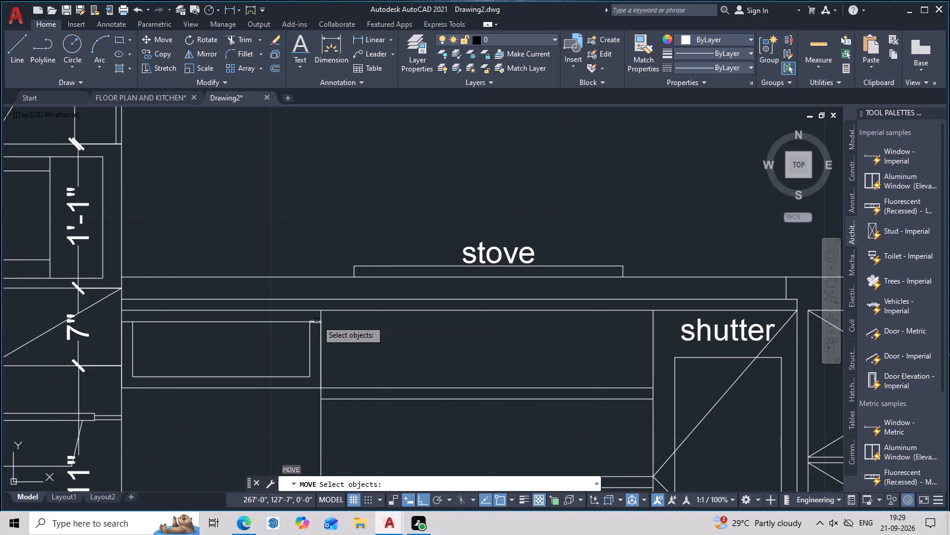
scroll(316, 320, up, 1)
click(292, 324)
right_click(292, 324)
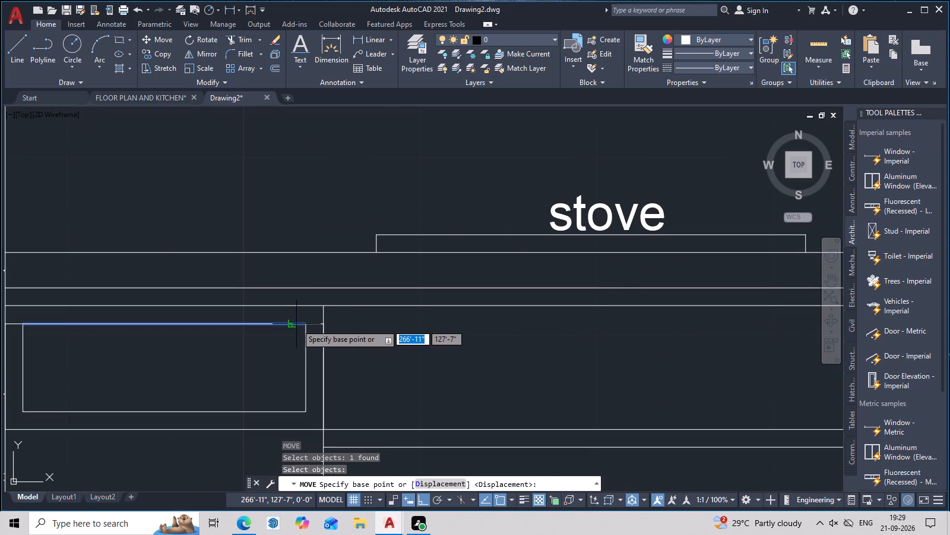
click(305, 323)
middle_drag(304, 354, 430, 326)
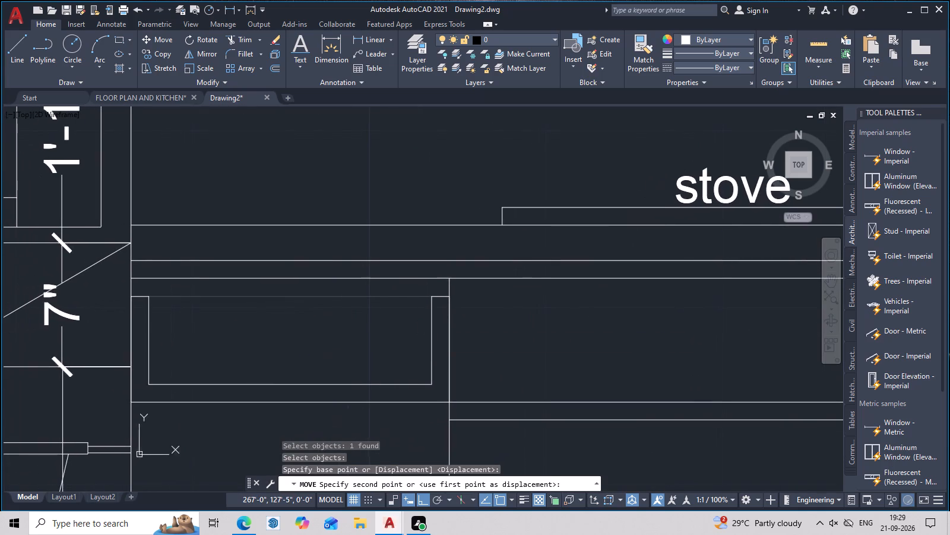
click(430, 326)
scroll(427, 332, down, 1)
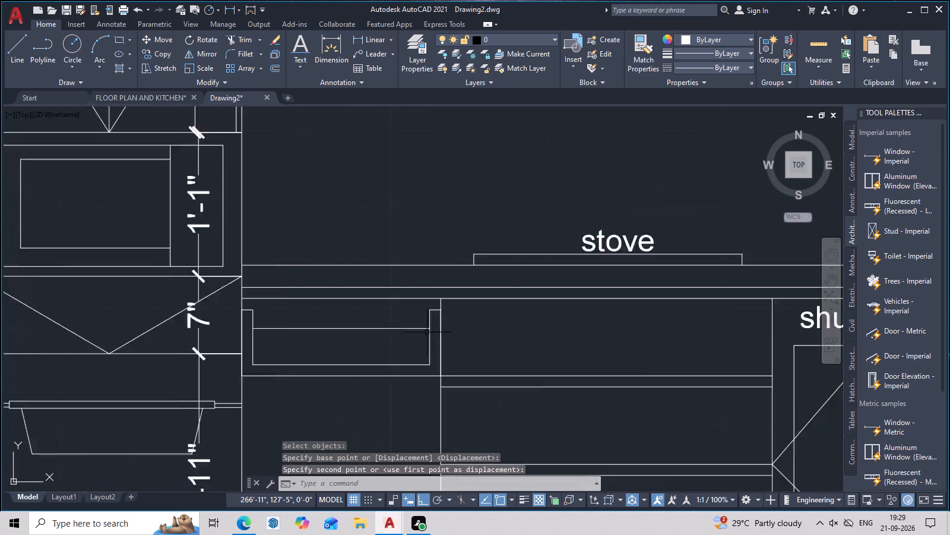
scroll(427, 332, down, 2)
middle_drag(423, 338, 511, 329)
key(Escape)
Group the drawer's outer and inner outline, short top segments and lowered middle line into one object.
scroll(510, 329, up, 2)
middle_drag(497, 336, 515, 333)
scroll(518, 329, up, 2)
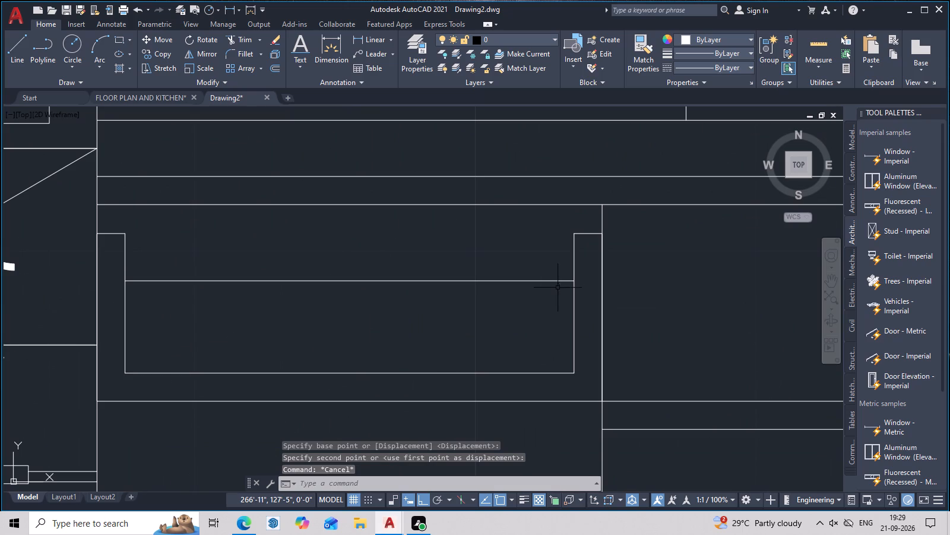
drag(588, 265, 503, 426)
middle_drag(467, 384, 515, 364)
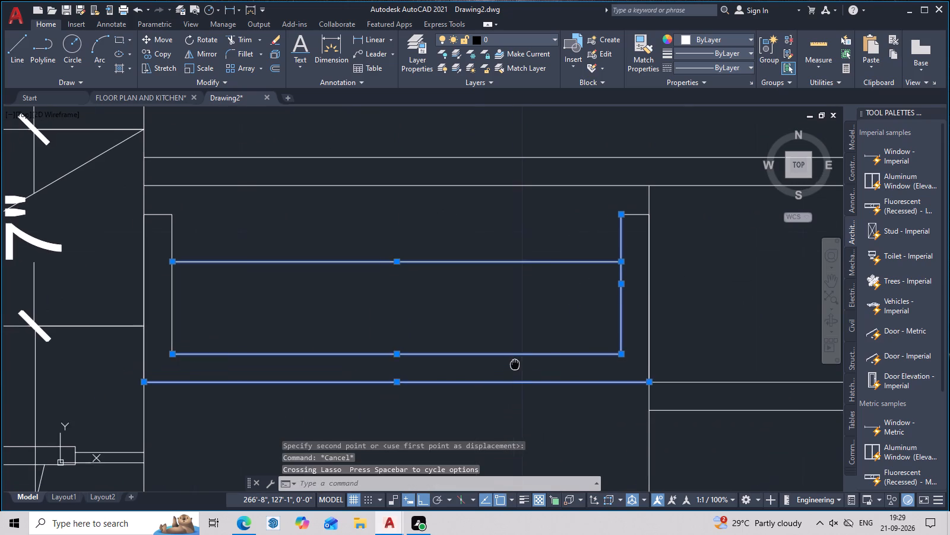
click(648, 304)
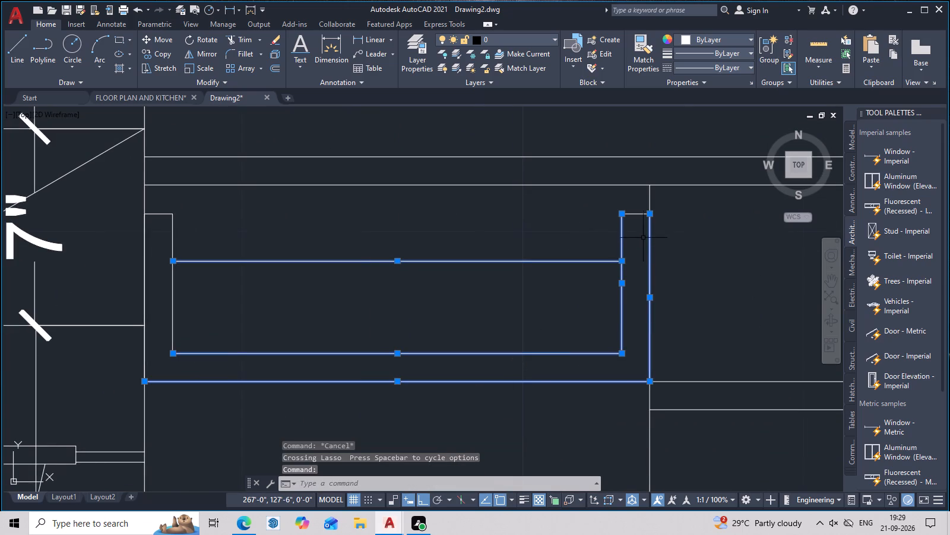
click(643, 213)
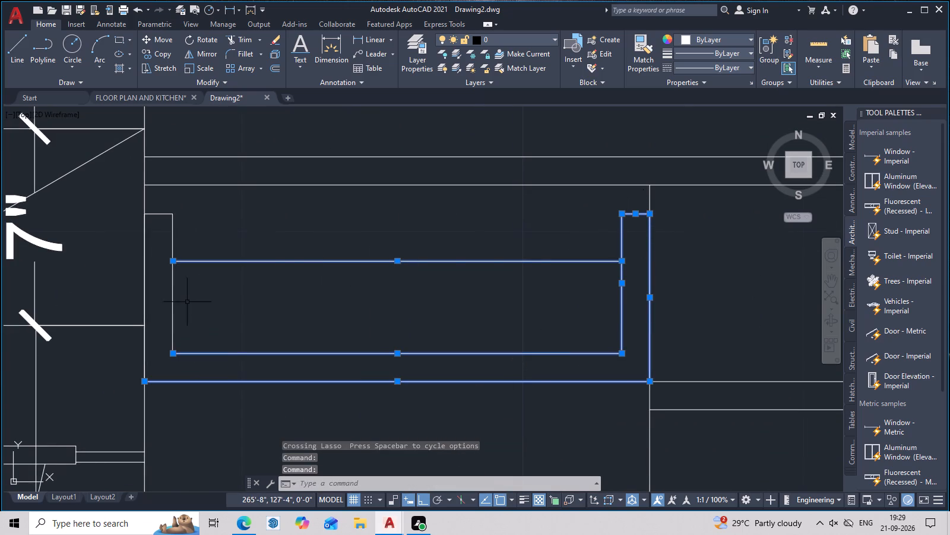
click(176, 307)
drag(170, 308, 138, 316)
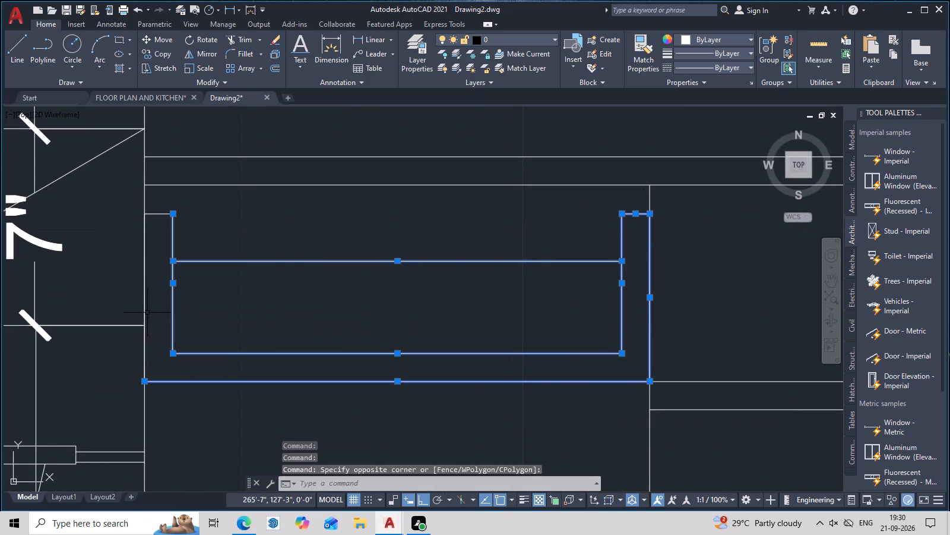
click(143, 312)
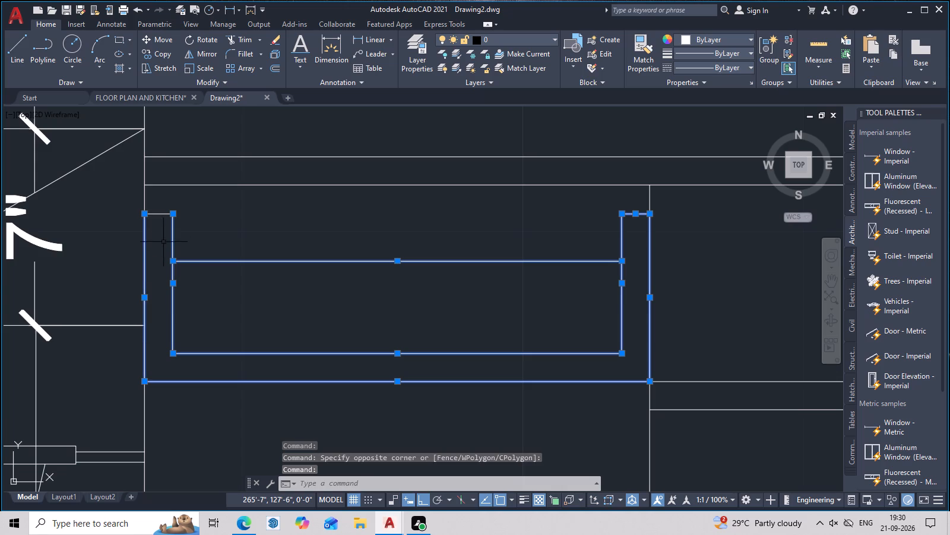
click(164, 213)
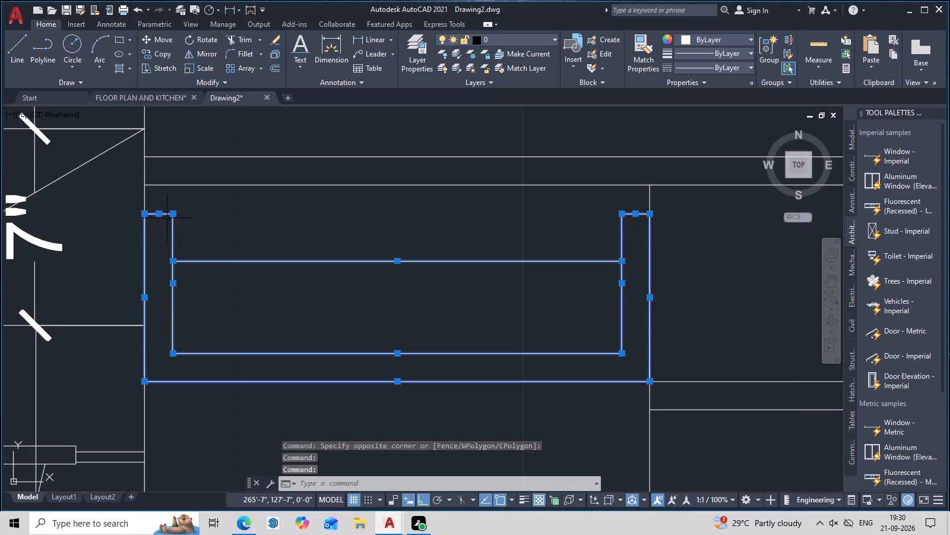
text(g)
key(space)
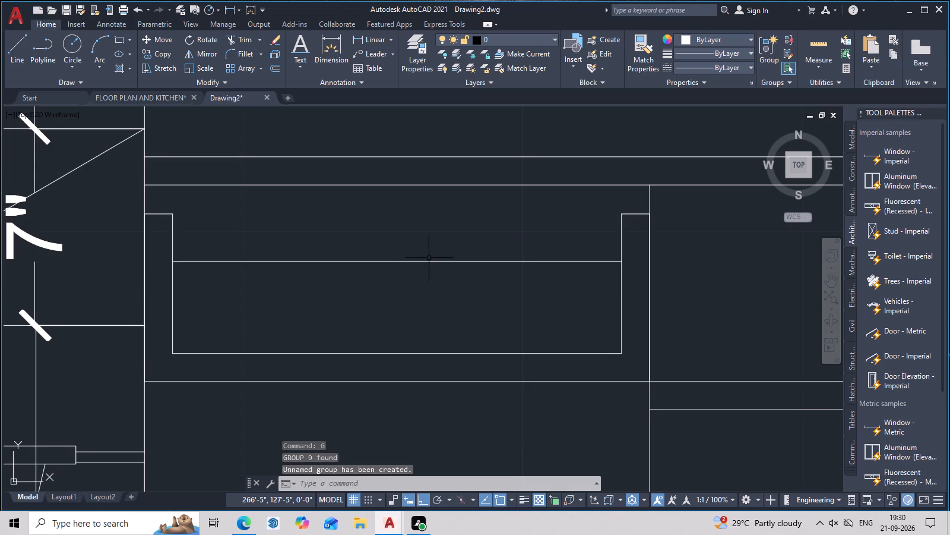
Copy the grouped drawer straight down twice at about 8" spacing within the 1'-6" base cabinet, with Ortho off.
click(429, 260)
text(co)
key(space)
click(398, 381)
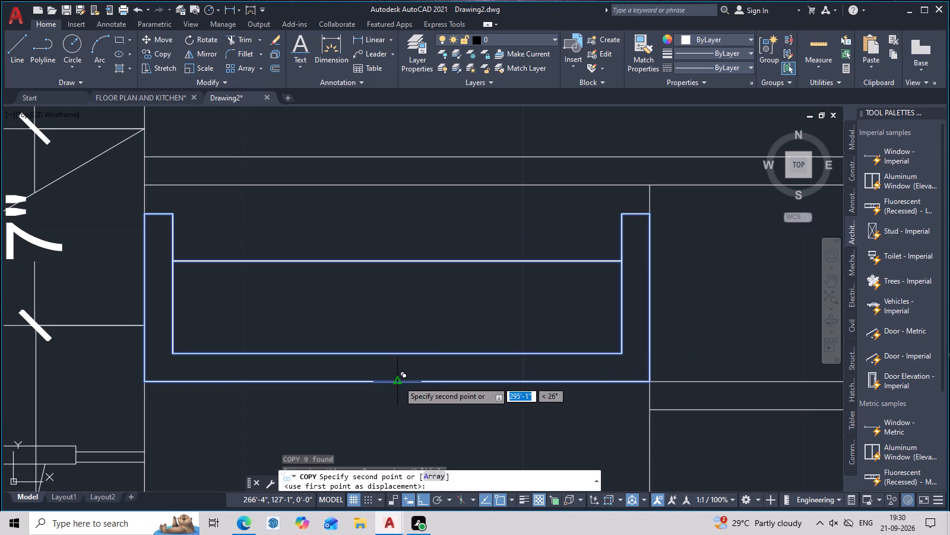
key(F8)
scroll(400, 392, down, 3)
middle_drag(400, 392, 420, 303)
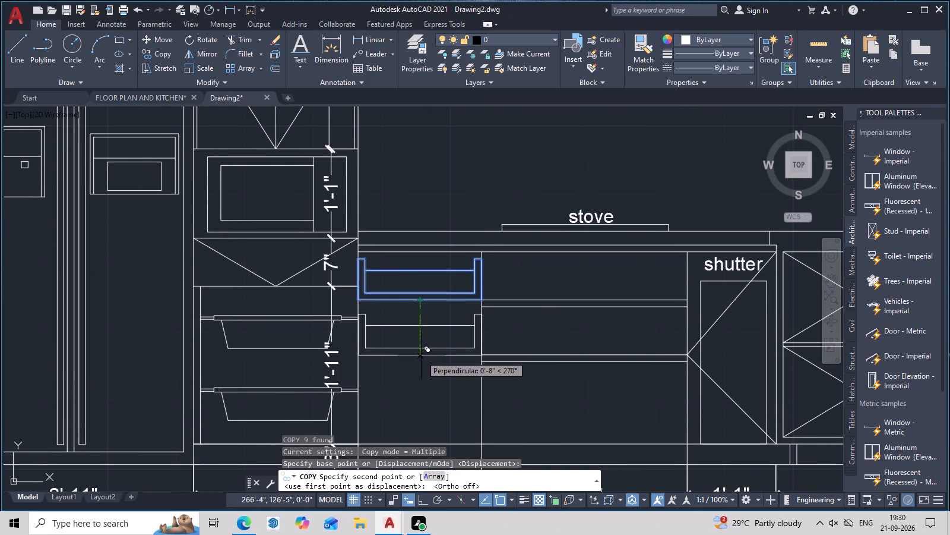
click(421, 357)
middle_drag(416, 407, 421, 363)
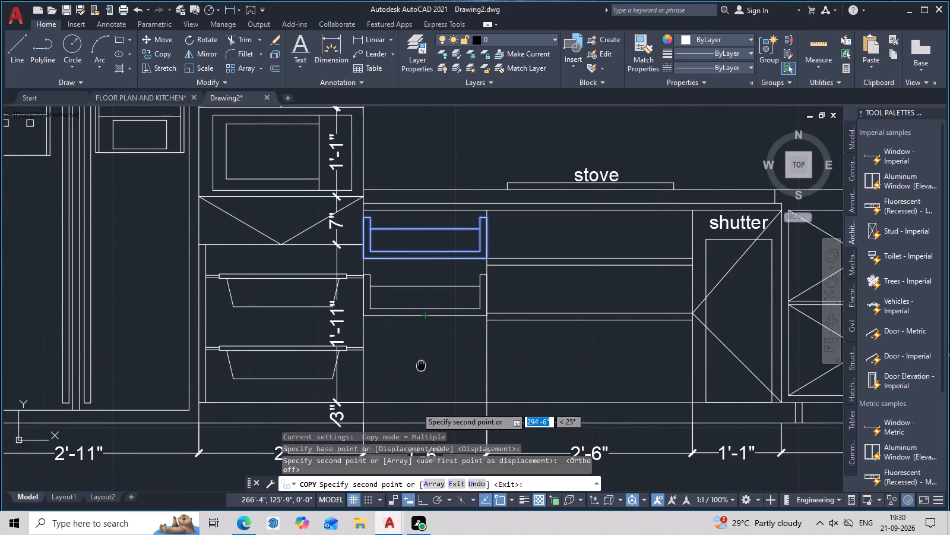
middle_drag(421, 363, 421, 361)
click(419, 370)
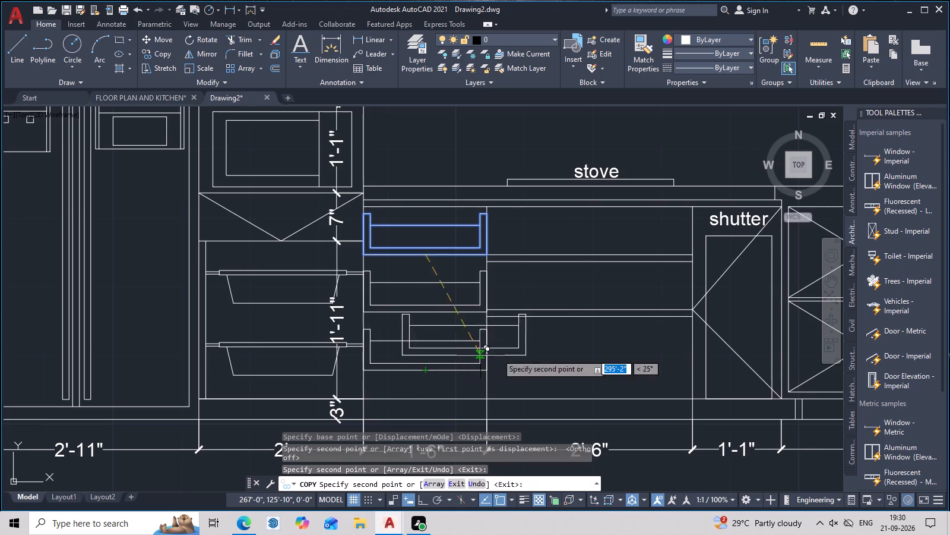
key(Escape)
Move the lowest, middle and top drawers slightly straight down, one at a time, within the 1'-6" base cabinet.
click(445, 341)
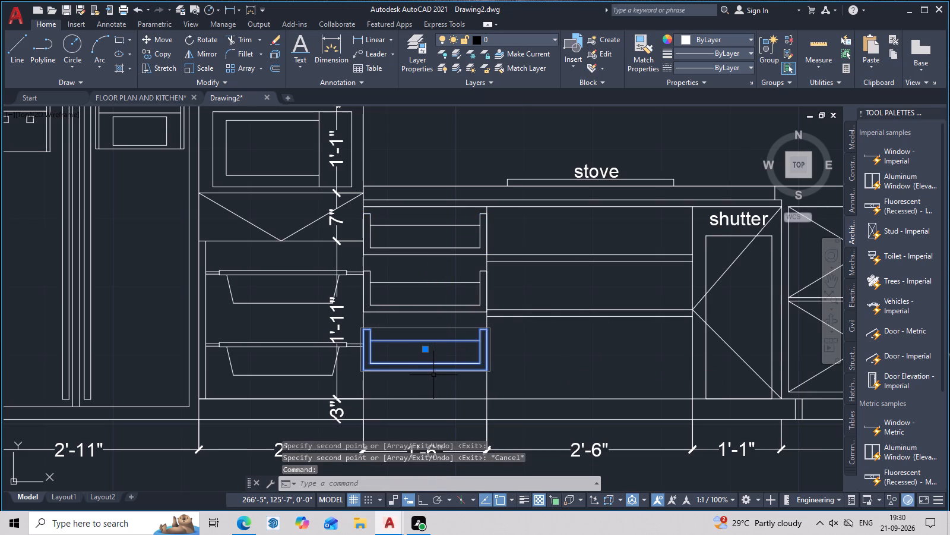
text(m)
key(space)
click(425, 372)
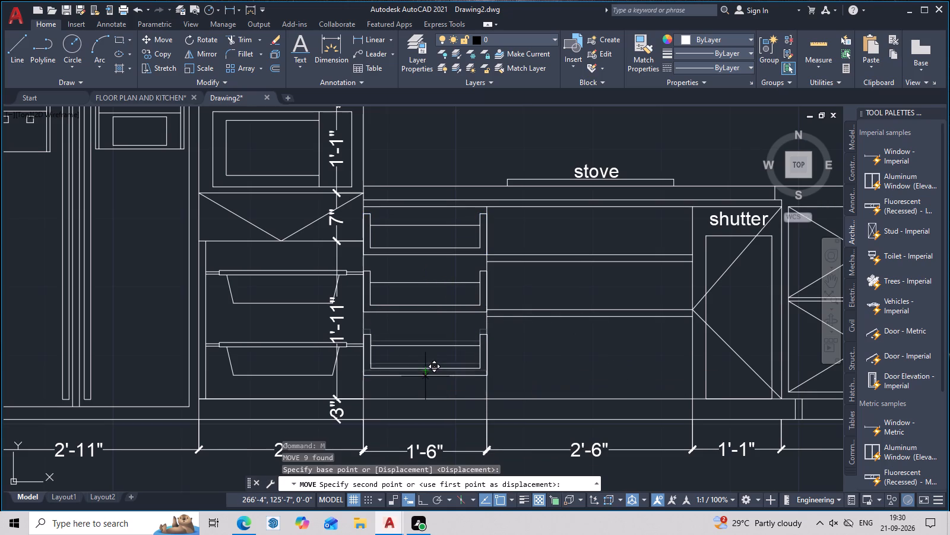
click(425, 383)
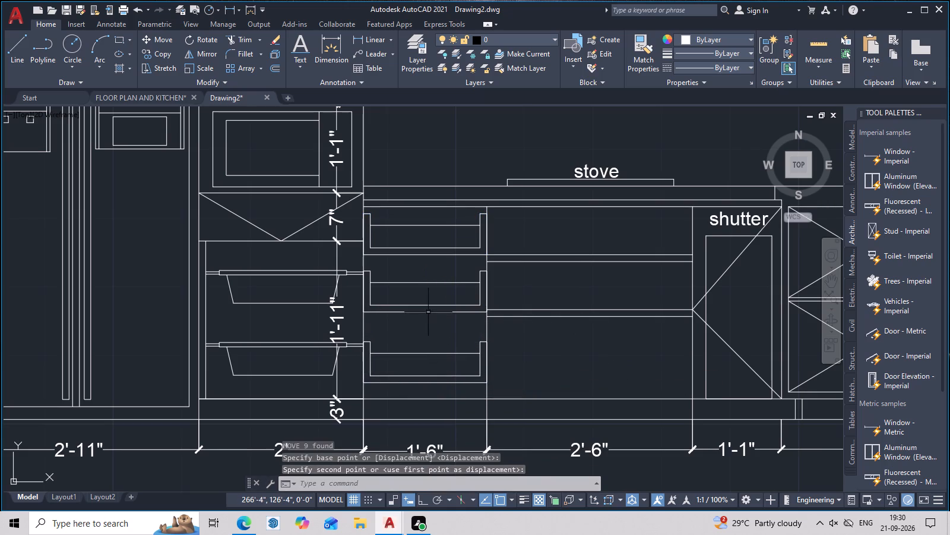
click(428, 311)
text(m)
key(space)
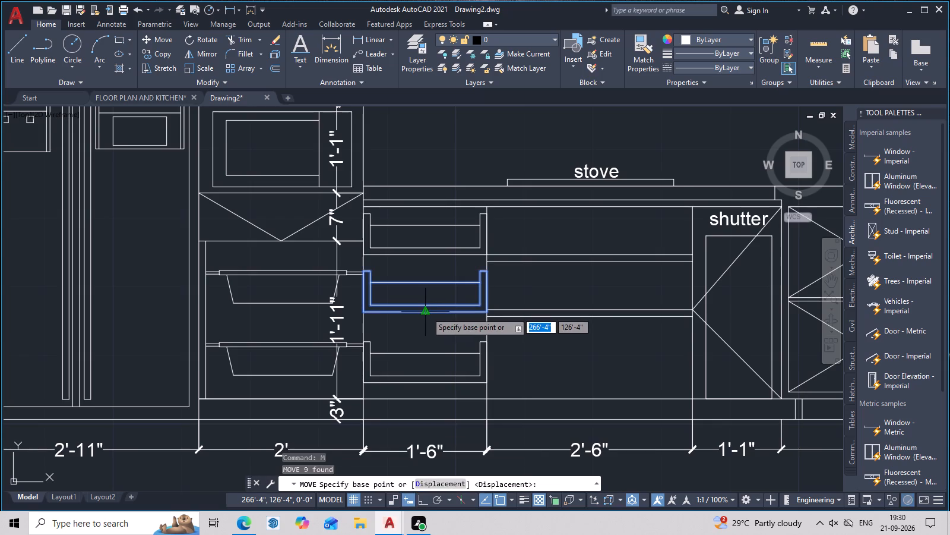
click(426, 312)
click(426, 326)
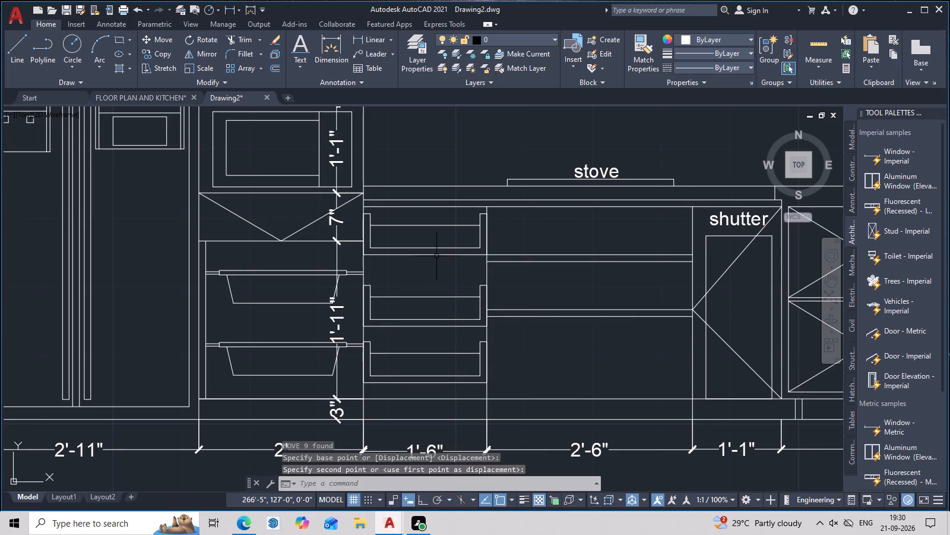
click(438, 253)
text(m)
key(space)
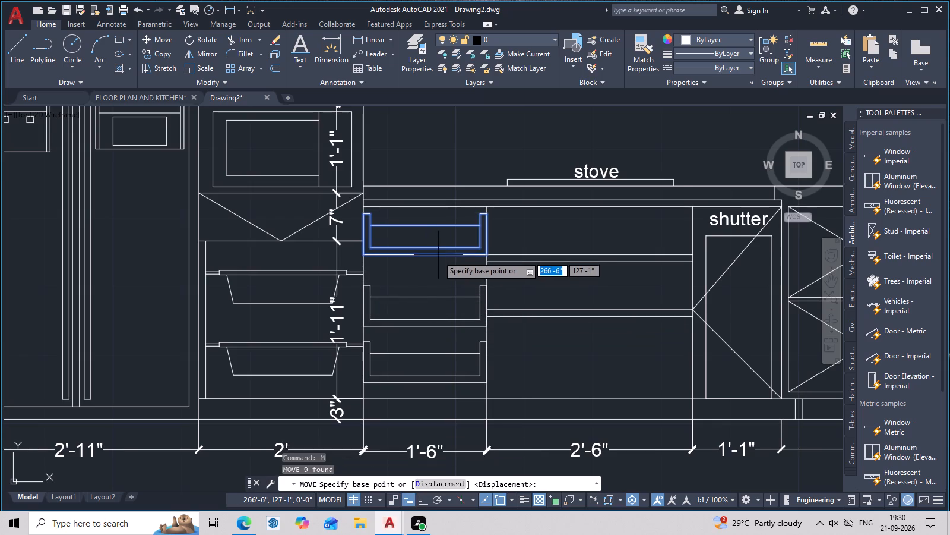
click(424, 256)
click(423, 269)
Change the colour of all three drawer groups in the 1'-6" base cabinet to blue.
scroll(429, 255, down, 2)
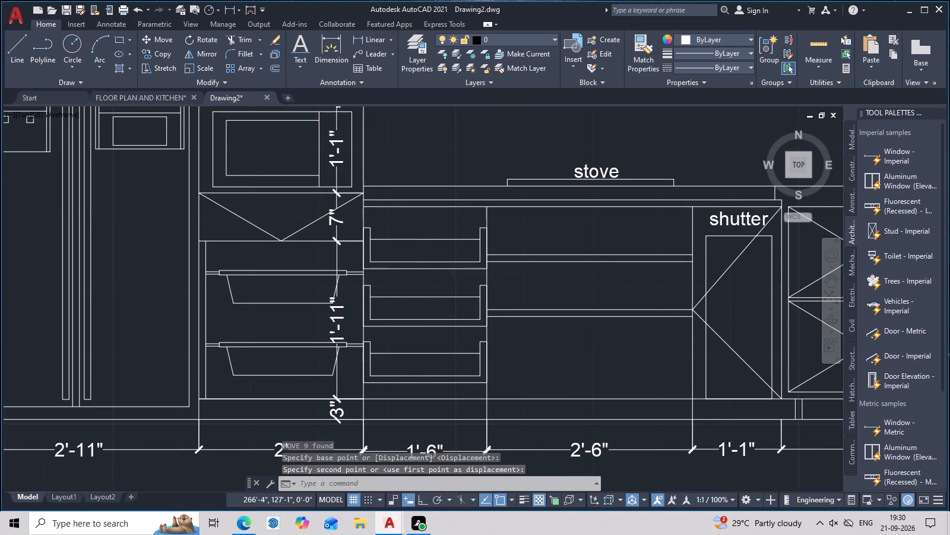
scroll(429, 255, down, 1)
key(Escape)
scroll(487, 311, up, 2)
middle_drag(487, 312, 518, 387)
scroll(517, 345, down, 1)
middle_click(517, 349)
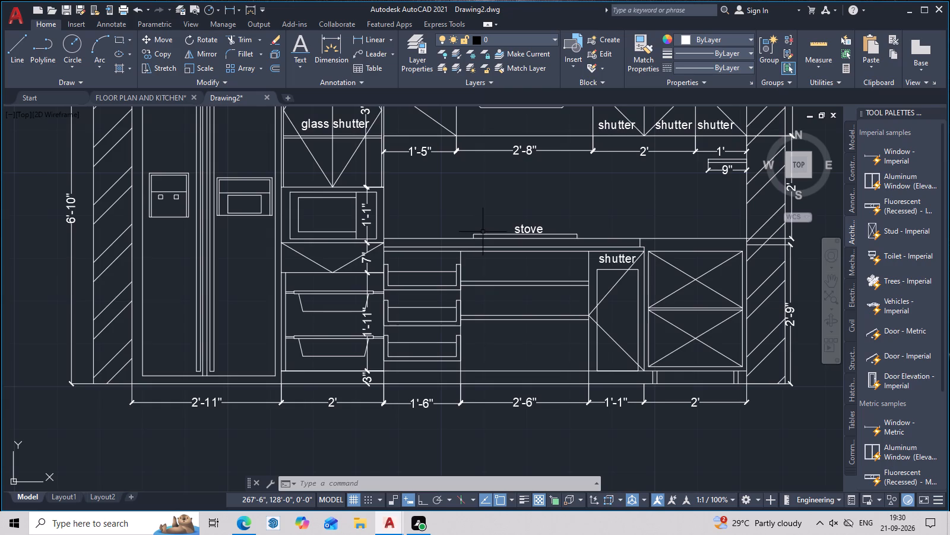
scroll(456, 279, up, 2)
drag(440, 241, 394, 387)
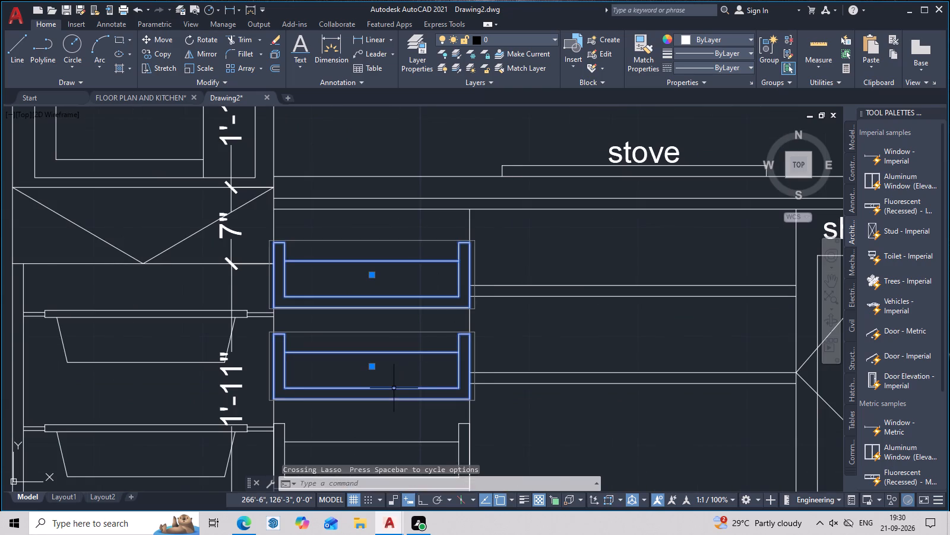
middle_drag(394, 388, 451, 243)
drag(451, 256, 427, 326)
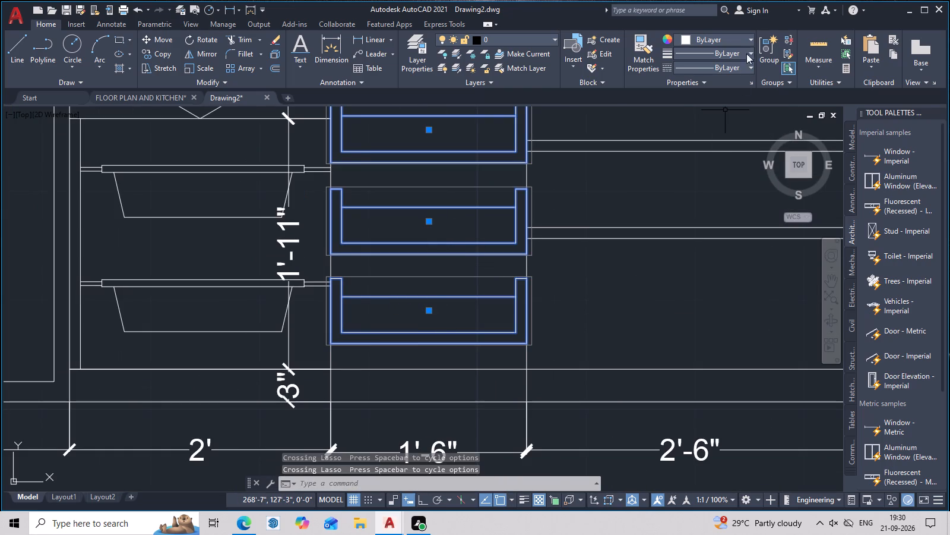
click(746, 40)
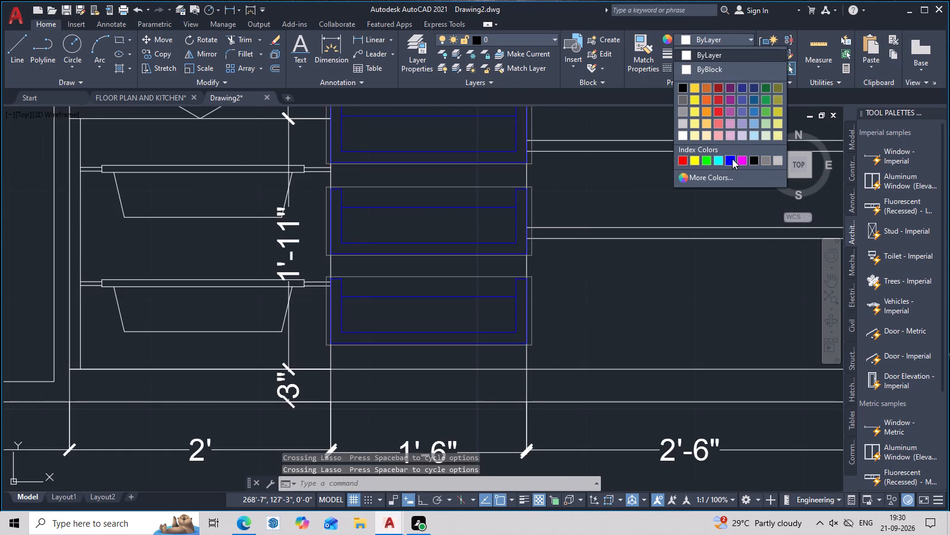
click(732, 159)
scroll(677, 182, down, 3)
key(Escape)
Change the glass-shutter and loft shelf lines, chimney casing lines, 1'-1" shutter's inner rectangle, and lower elevation's drawer and corner-shelf dividers to blue.
middle_drag(680, 207, 644, 218)
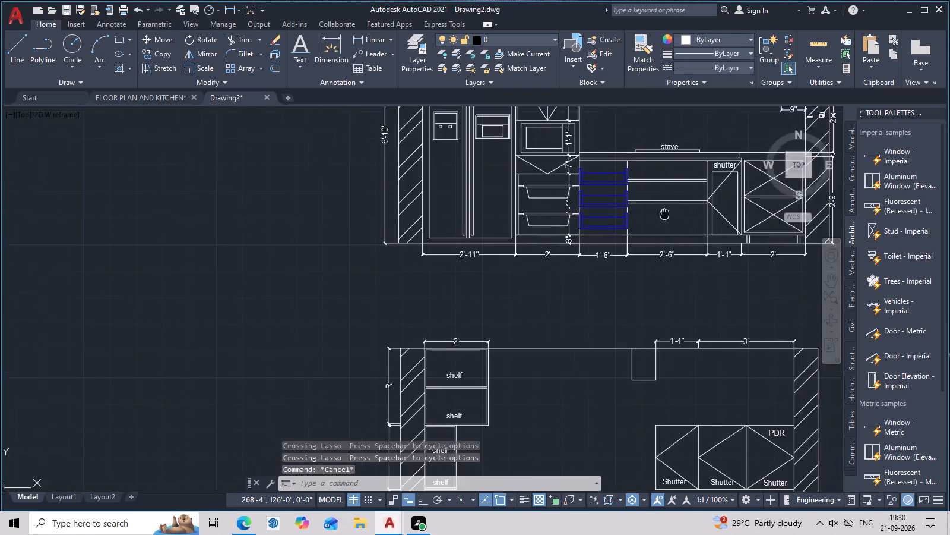
middle_drag(644, 218, 464, 280)
scroll(426, 278, up, 2)
middle_drag(309, 272, 373, 259)
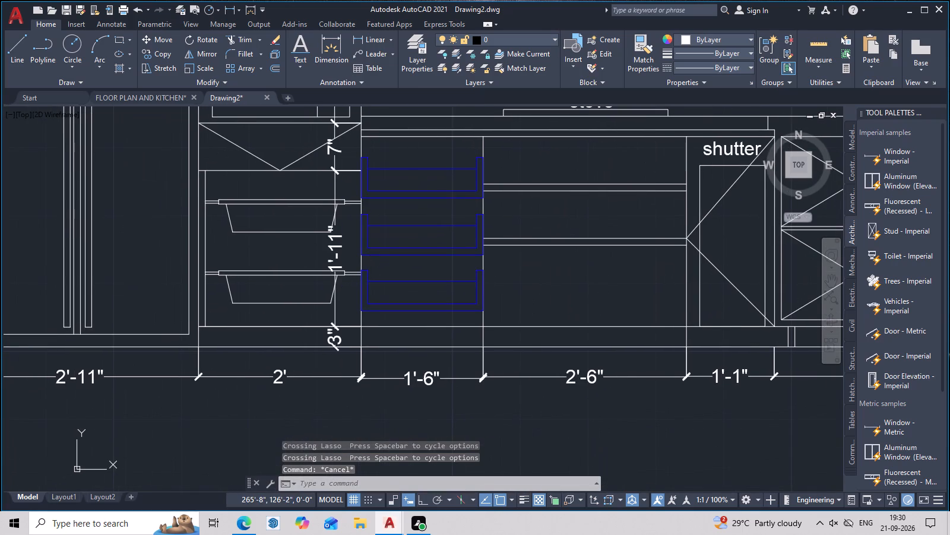
middle_click(373, 259)
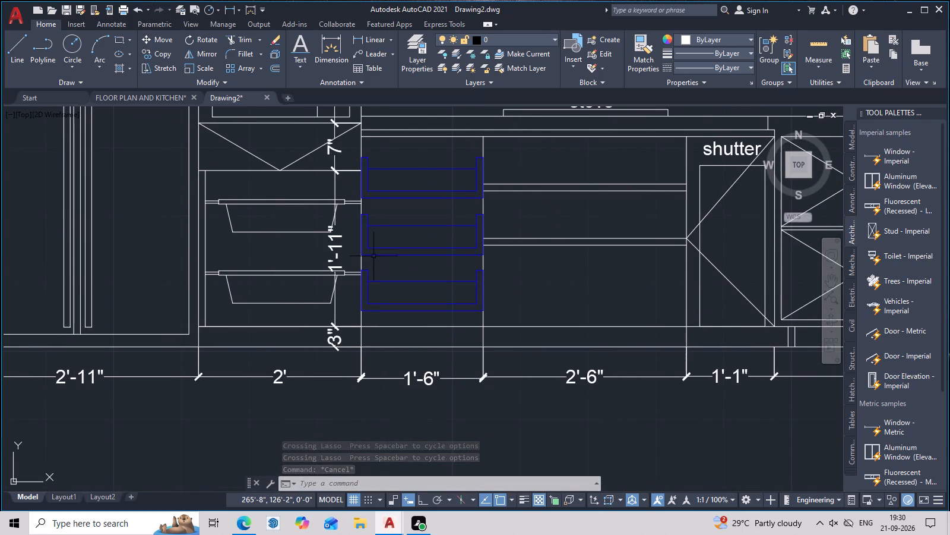
scroll(377, 248, down, 2)
middle_drag(385, 269, 398, 300)
scroll(387, 204, up, 2)
middle_drag(400, 285, 411, 360)
middle_drag(351, 224, 369, 336)
drag(338, 195, 341, 229)
right_click(341, 228)
click(347, 207)
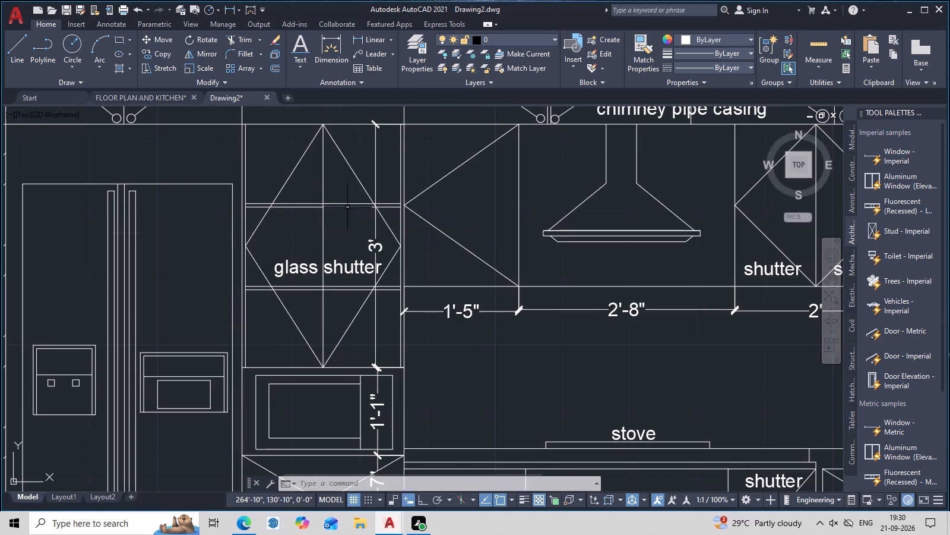
key(Escape)
drag(349, 197, 349, 225)
click(349, 225)
scroll(335, 278, up, 2)
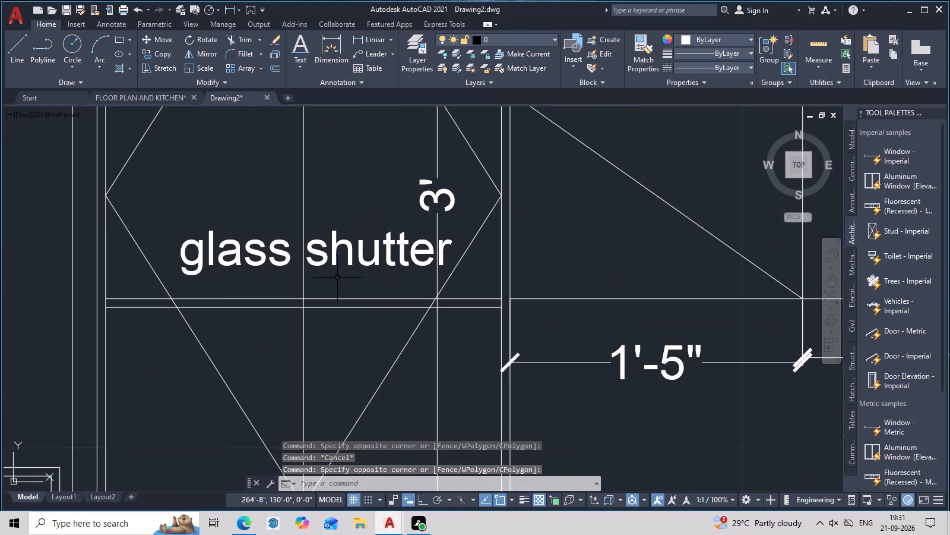
drag(342, 279, 341, 319)
click(338, 319)
scroll(341, 336, down, 4)
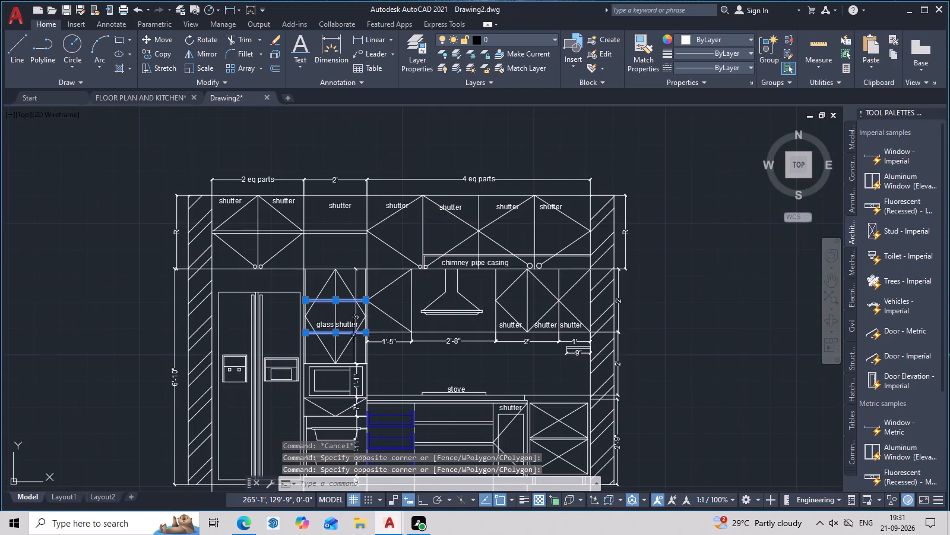
middle_drag(378, 233, 415, 273)
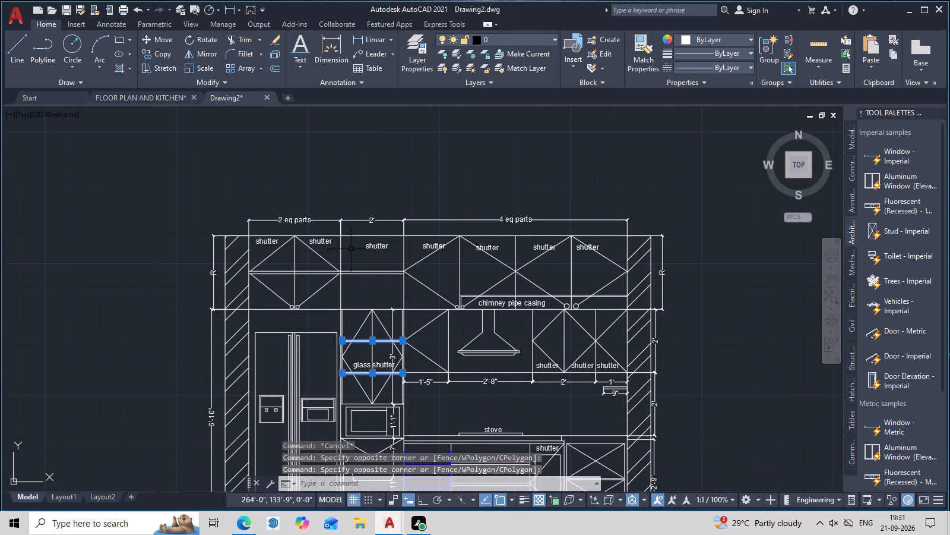
scroll(344, 242, up, 1)
drag(373, 275, 372, 309)
click(370, 308)
middle_drag(449, 333, 325, 264)
middle_drag(527, 316, 445, 310)
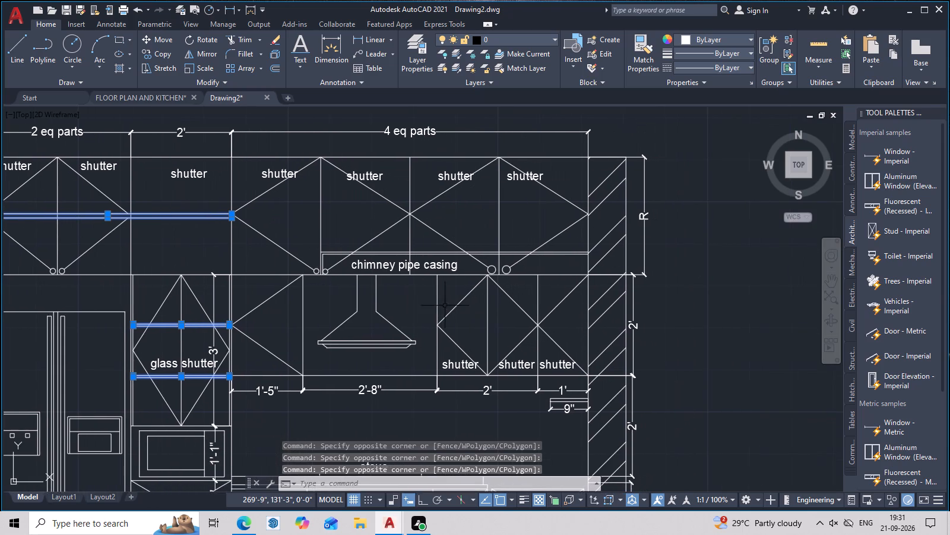
scroll(445, 302, up, 2)
drag(442, 168, 433, 197)
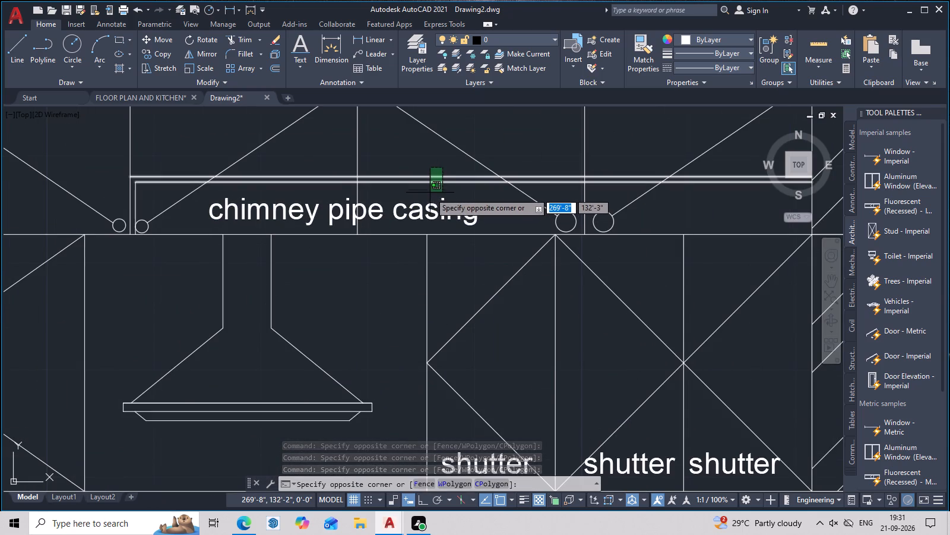
click(429, 189)
scroll(170, 193, up, 3)
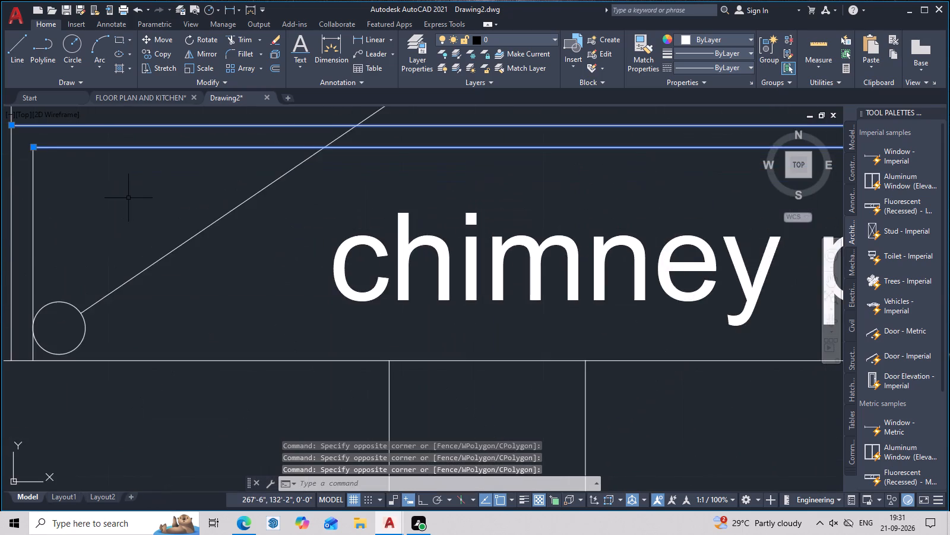
middle_drag(127, 198, 343, 204)
drag(274, 206, 221, 217)
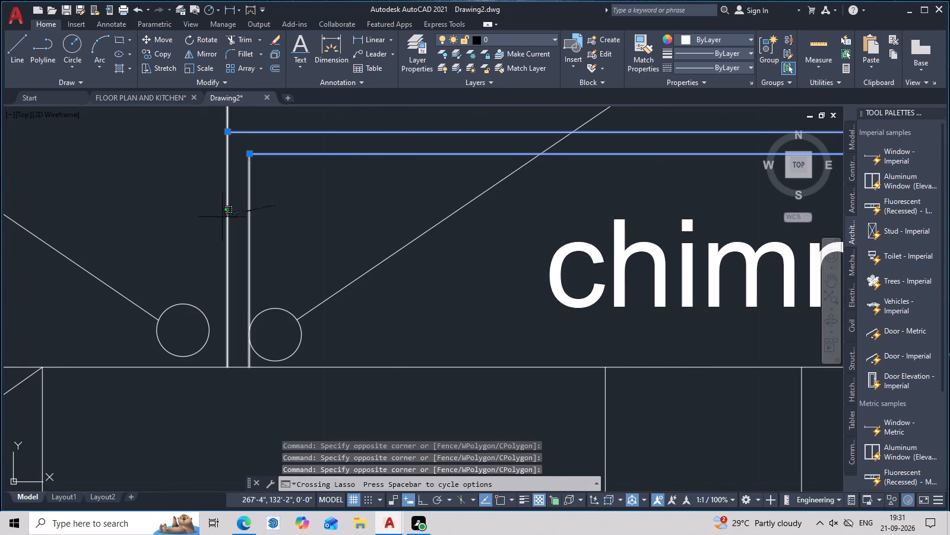
click(220, 217)
drag(221, 217, 220, 217)
scroll(268, 211, down, 2)
middle_drag(306, 218, 359, 226)
key(Escape)
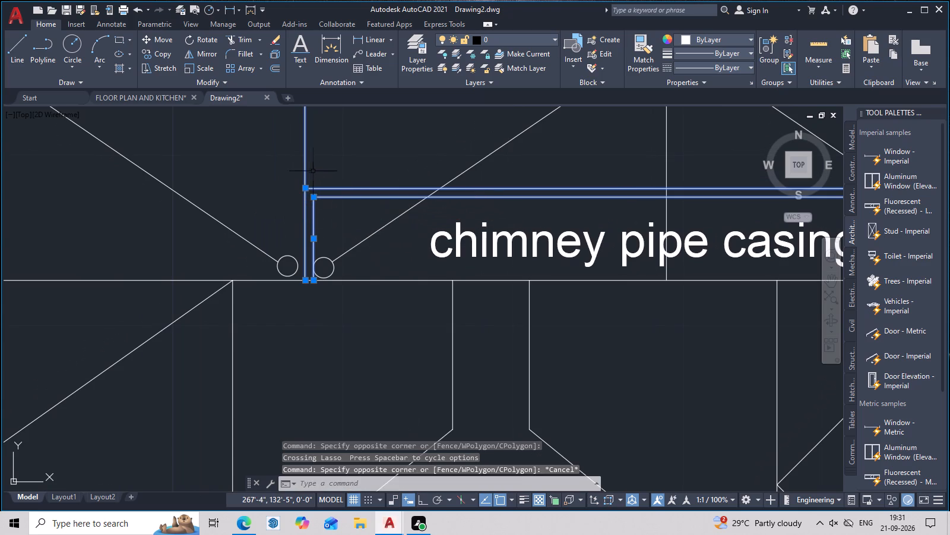
scroll(367, 200, down, 2)
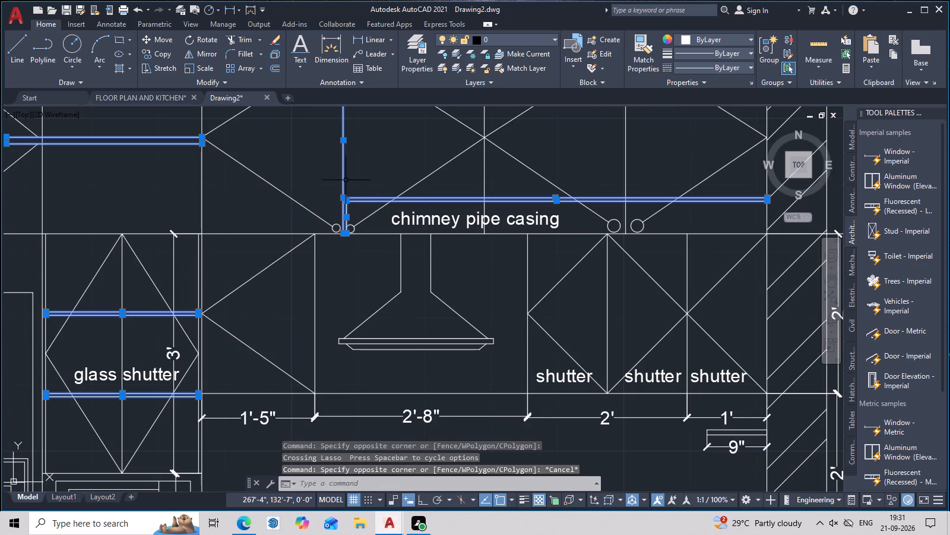
shift+click(342, 171)
scroll(388, 181, down, 2)
middle_drag(407, 210, 376, 234)
scroll(403, 272, up, 2)
middle_drag(434, 295, 452, 219)
scroll(490, 265, down, 2)
middle_drag(499, 322, 511, 283)
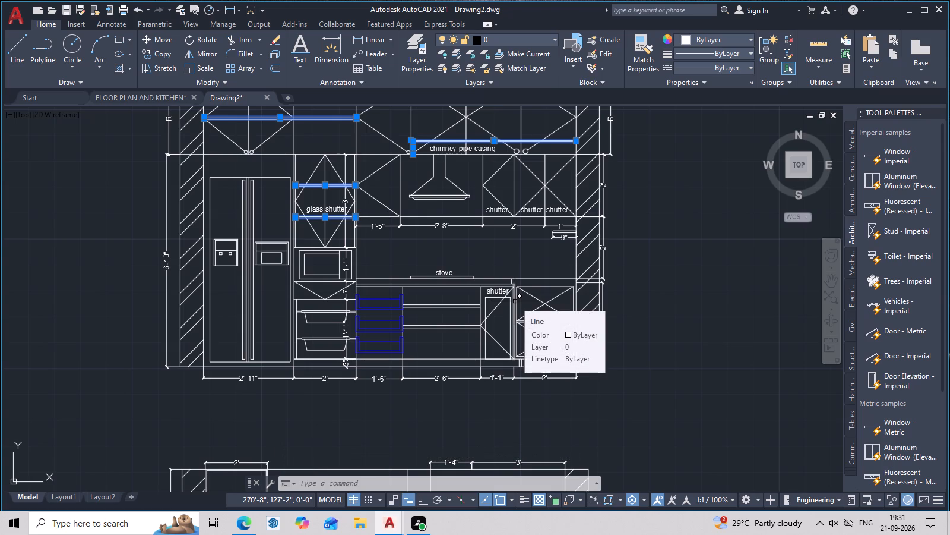
middle_drag(515, 301, 445, 270)
scroll(452, 269, up, 2)
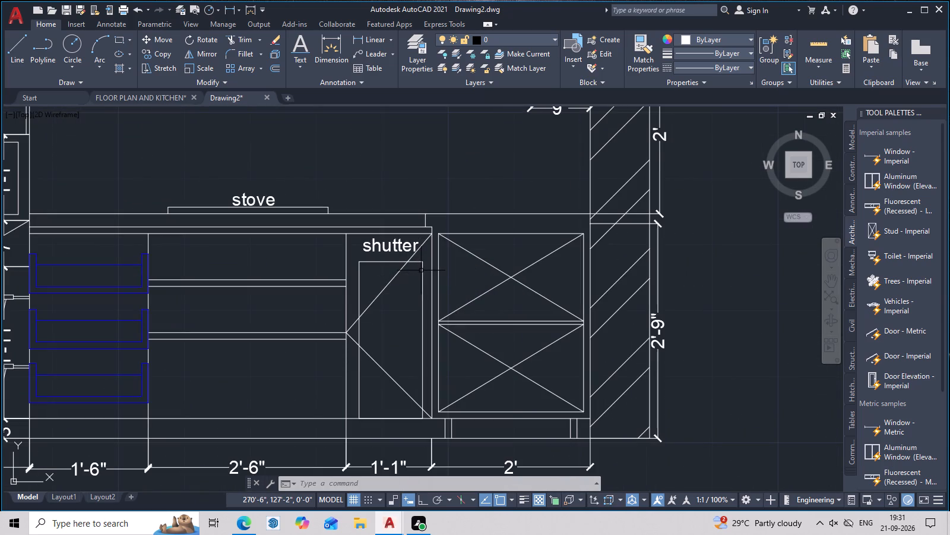
click(422, 270)
scroll(425, 284, down, 5)
middle_drag(433, 323, 451, 270)
scroll(438, 310, up, 2)
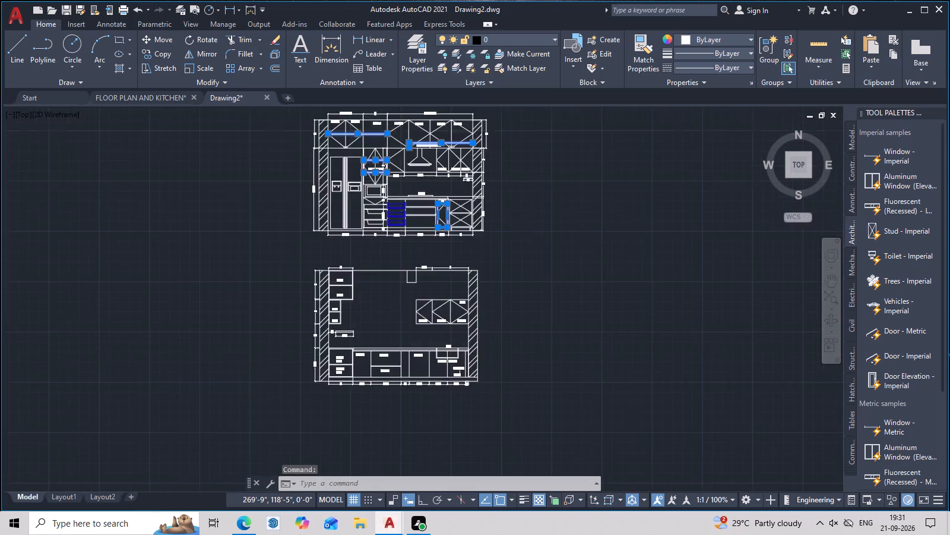
middle_drag(438, 314, 465, 237)
scroll(419, 321, up, 3)
middle_drag(416, 312, 470, 293)
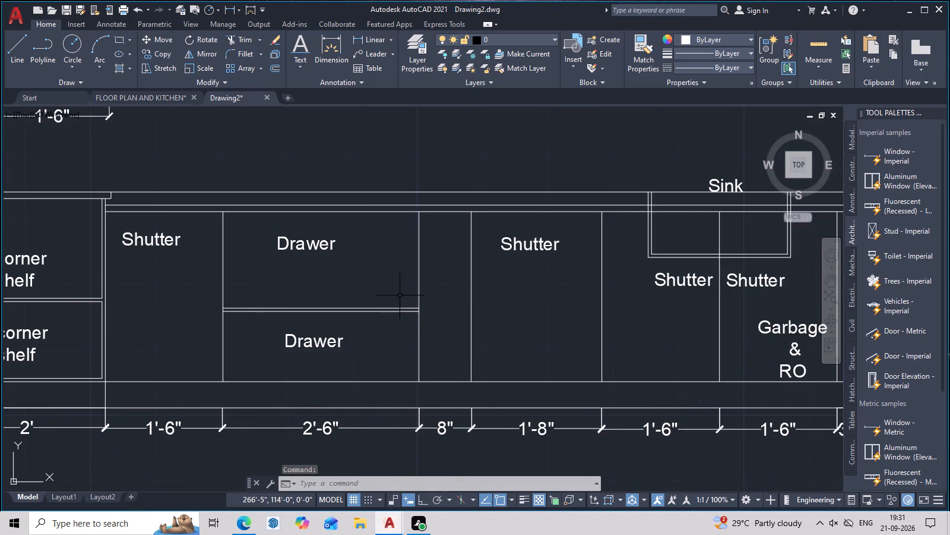
drag(400, 294, 387, 334)
click(387, 334)
scroll(387, 334, down, 3)
middle_drag(394, 326, 539, 309)
scroll(449, 295, up, 3)
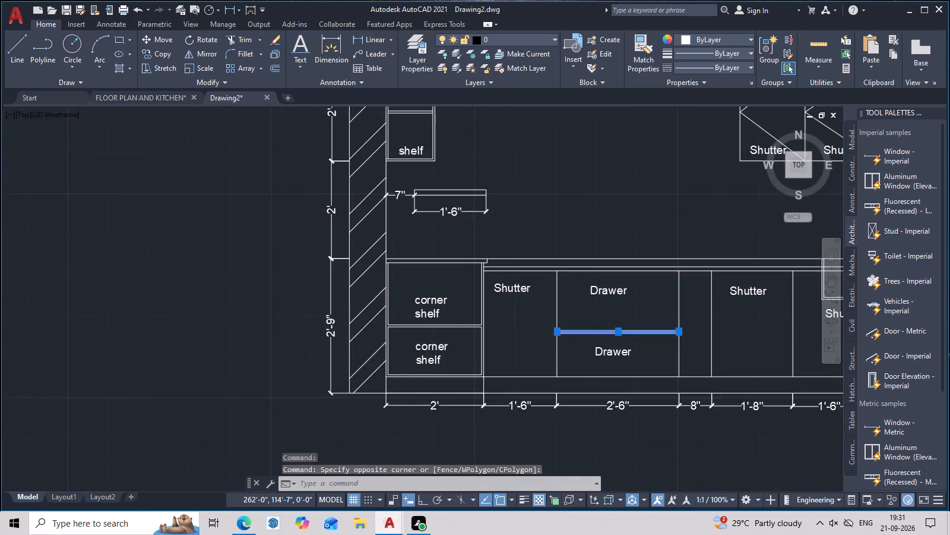
drag(475, 309, 470, 357)
click(467, 360)
scroll(468, 360, down, 2)
middle_drag(471, 360, 483, 333)
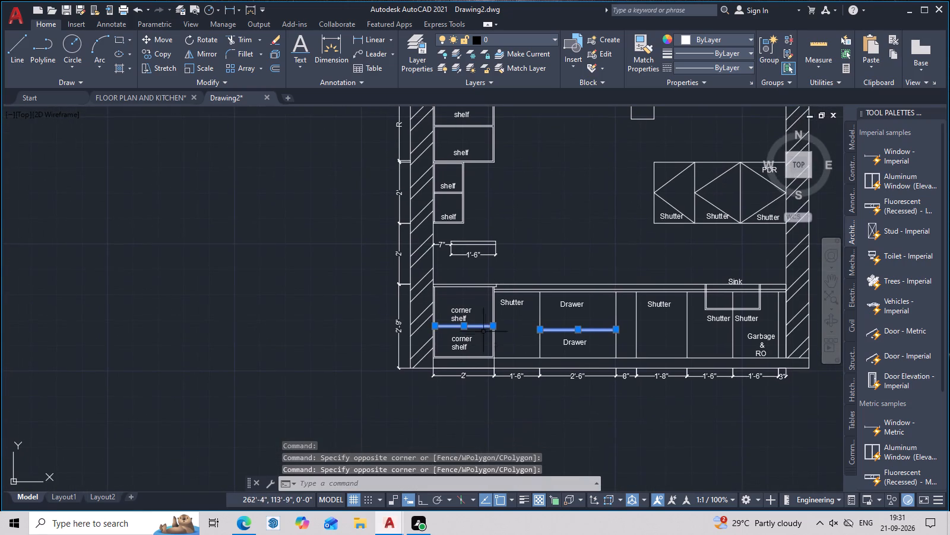
middle_drag(530, 360, 535, 330)
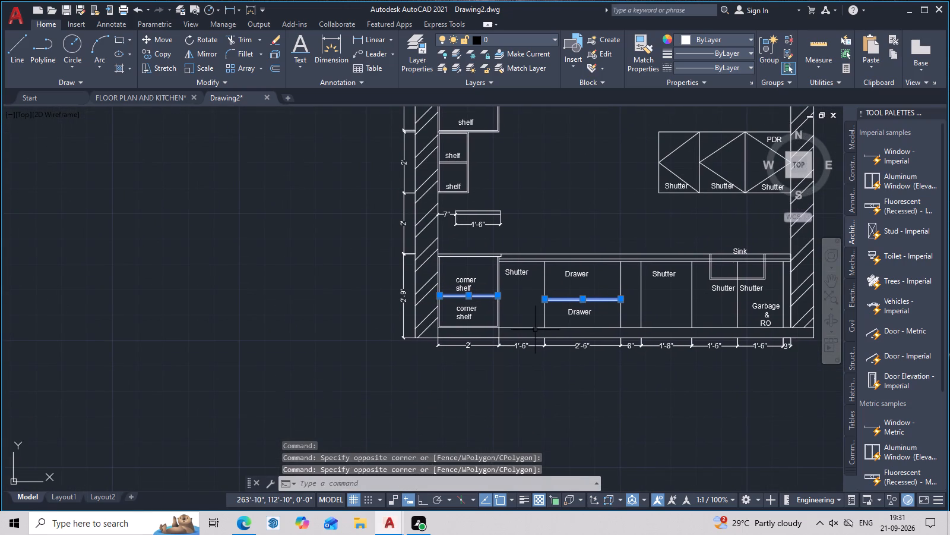
middle_drag(535, 330, 346, 382)
scroll(502, 226, up, 2)
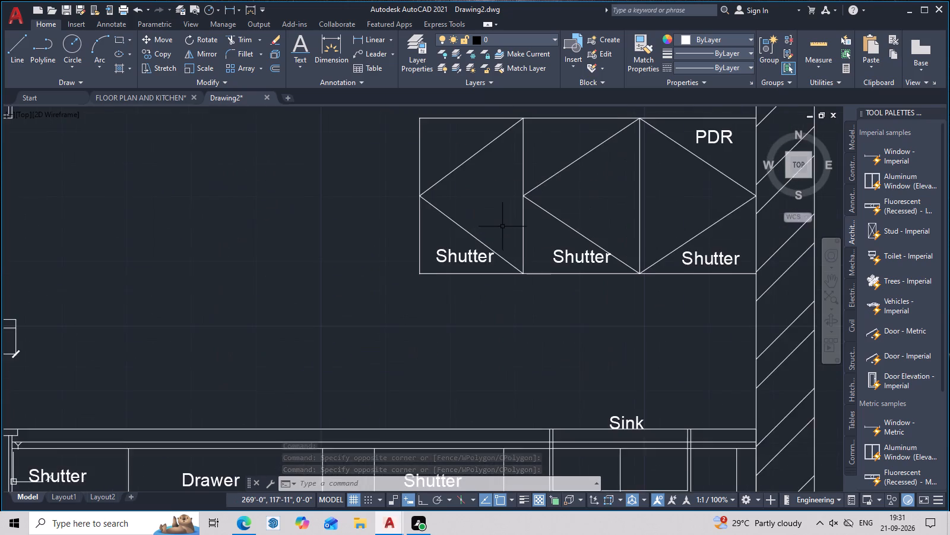
middle_drag(501, 258, 484, 328)
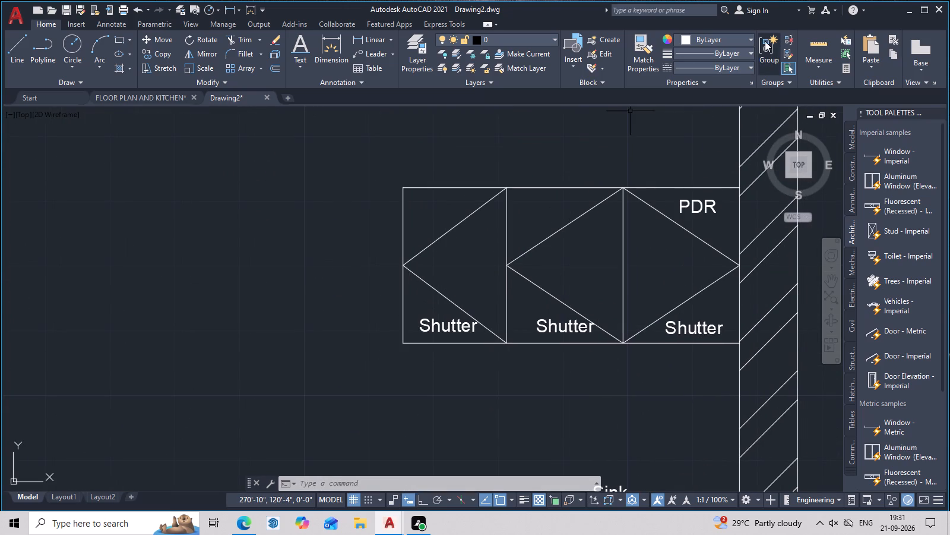
click(749, 37)
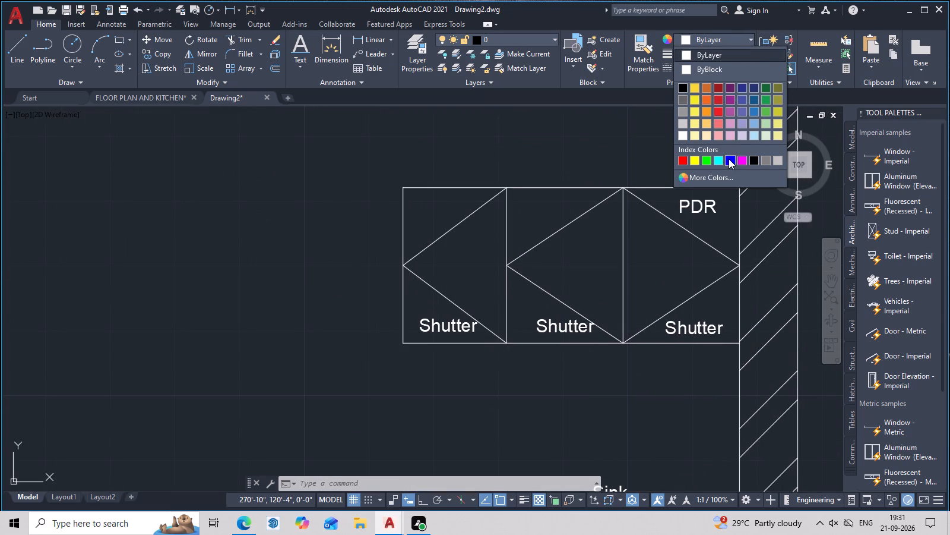
click(729, 159)
key(Escape)
Hatch the small rectangle hanging from the top line of the lower elevation, beside the 1'-4" dimension.
scroll(513, 202, down, 5)
middle_drag(508, 237, 495, 289)
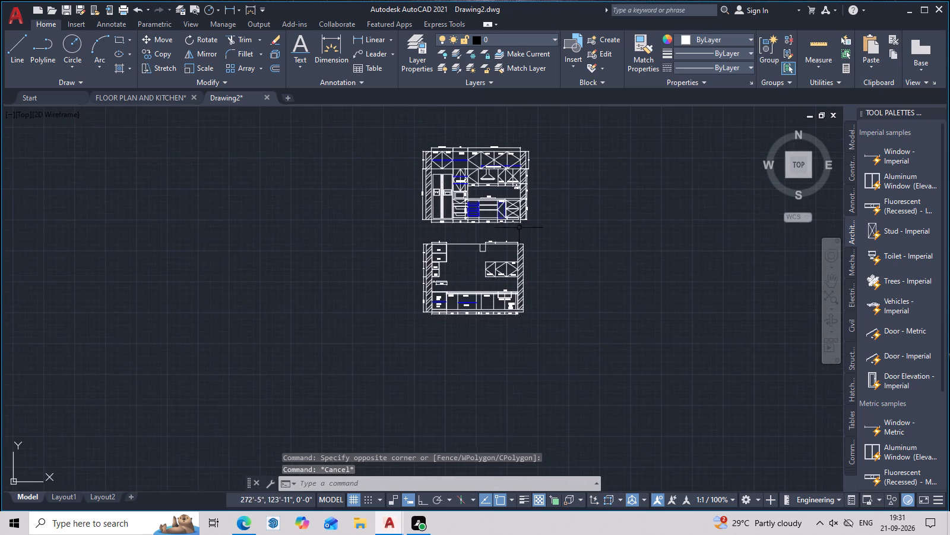
scroll(521, 219, up, 3)
middle_drag(525, 233, 541, 292)
key(Escape)
scroll(548, 271, down, 2)
middle_drag(548, 271, 550, 343)
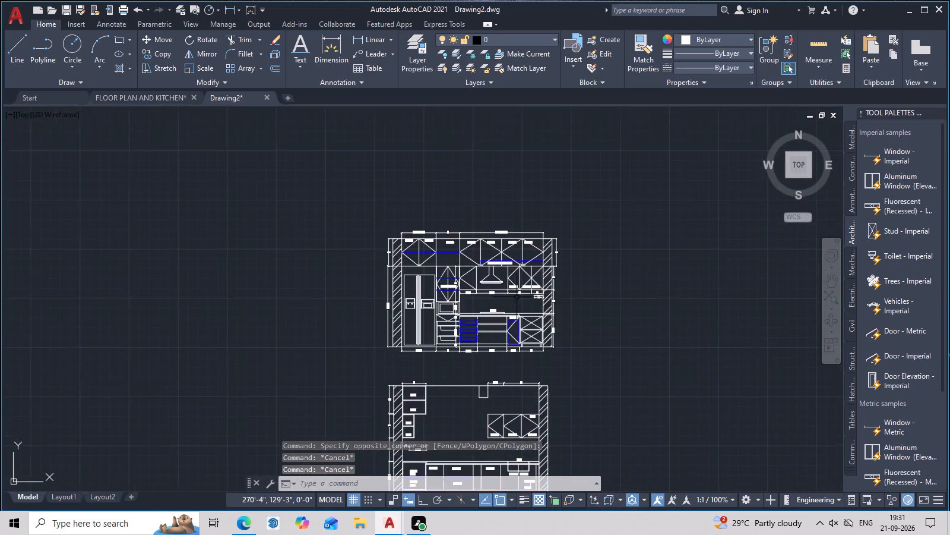
scroll(514, 290, up, 3)
middle_drag(514, 283, 543, 175)
scroll(545, 171, down, 2)
middle_drag(568, 267, 572, 129)
middle_drag(561, 246, 562, 211)
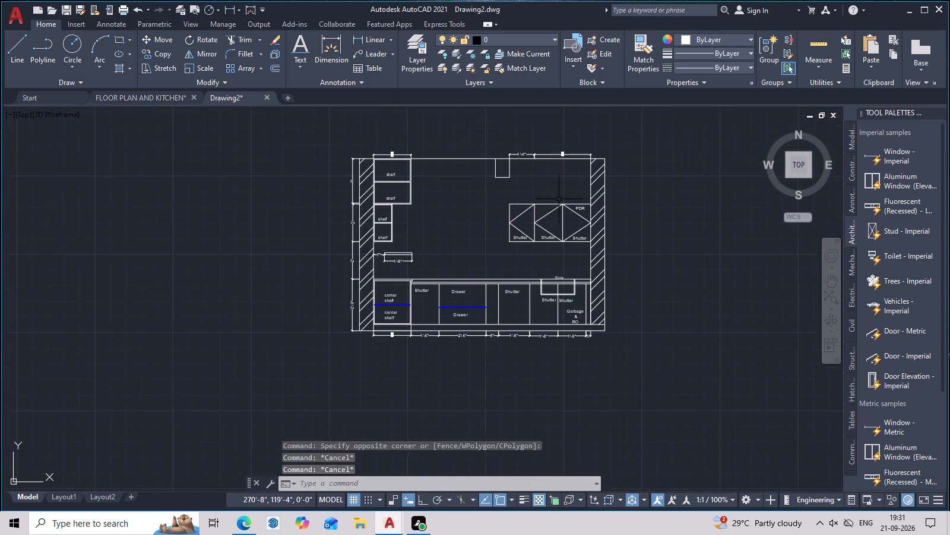
scroll(547, 175, up, 2)
middle_drag(541, 207, 537, 261)
text(h)
key(space)
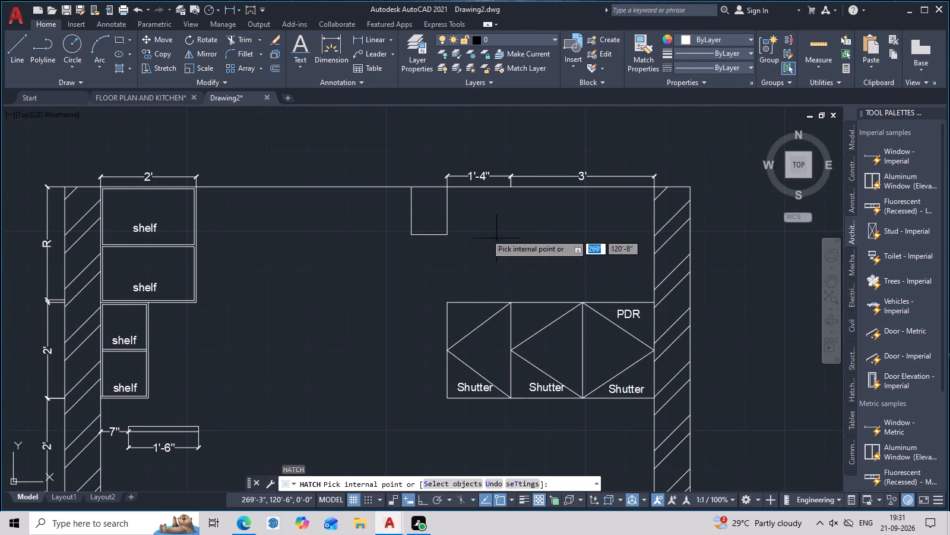
click(427, 215)
scroll(473, 238, down, 3)
key(Escape)
scroll(512, 251, down, 2)
middle_drag(530, 276, 533, 284)
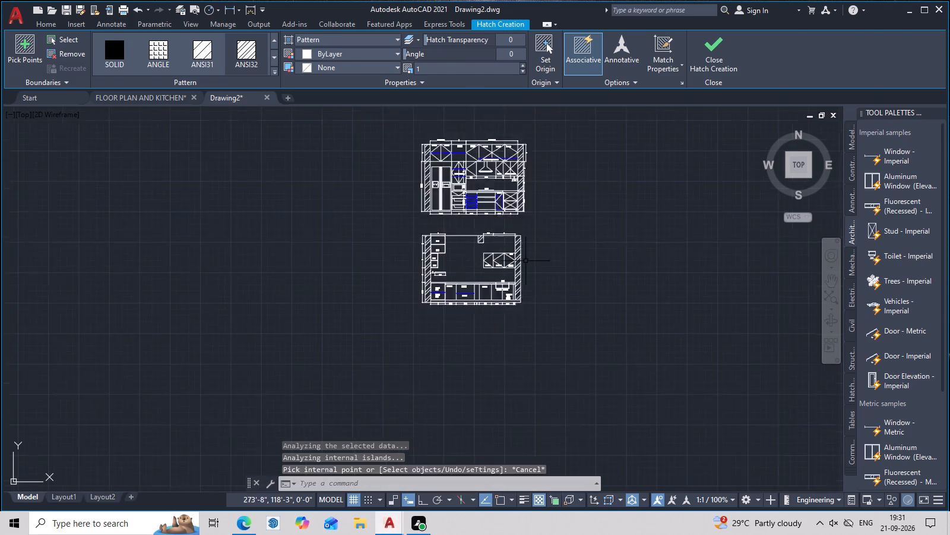
middle_drag(533, 284, 537, 297)
key(Escape)
Copy the two blue corner-shelf divider lines to the mid-height of the wall cabinet's first shutter, starting at its outer edge below the 1'-4" dimension.
scroll(564, 285, up, 2)
middle_drag(567, 279, 599, 221)
scroll(440, 283, up, 2)
middle_drag(436, 283, 563, 281)
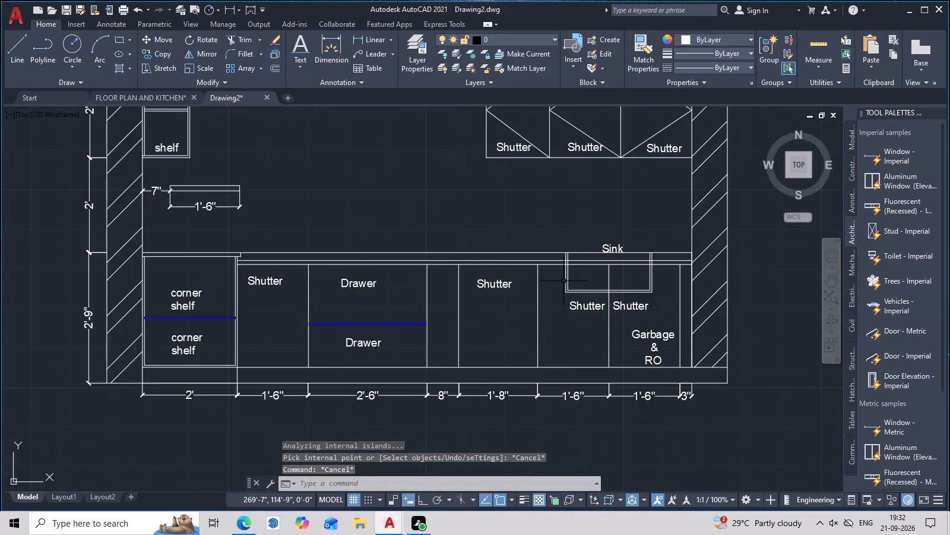
scroll(563, 281, down, 1)
middle_drag(558, 284, 546, 322)
scroll(521, 246, up, 2)
middle_drag(513, 273, 519, 239)
scroll(520, 232, down, 2)
middle_drag(516, 251, 509, 293)
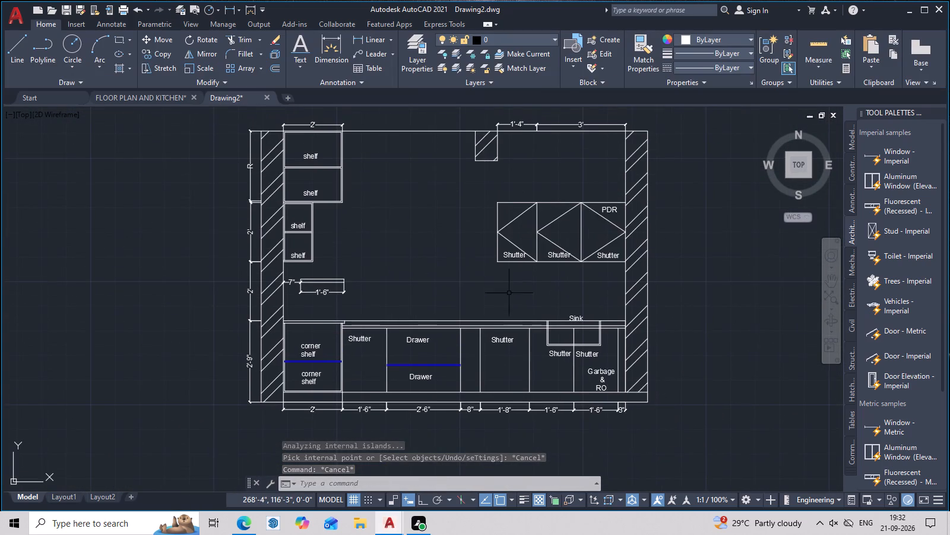
scroll(290, 347, up, 2)
double_click(345, 386)
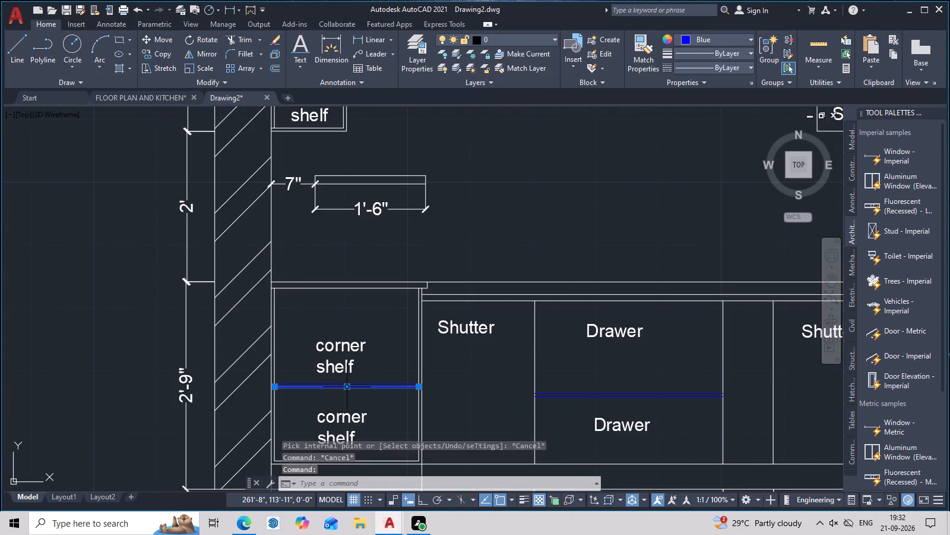
scroll(345, 384, up, 3)
click(351, 383)
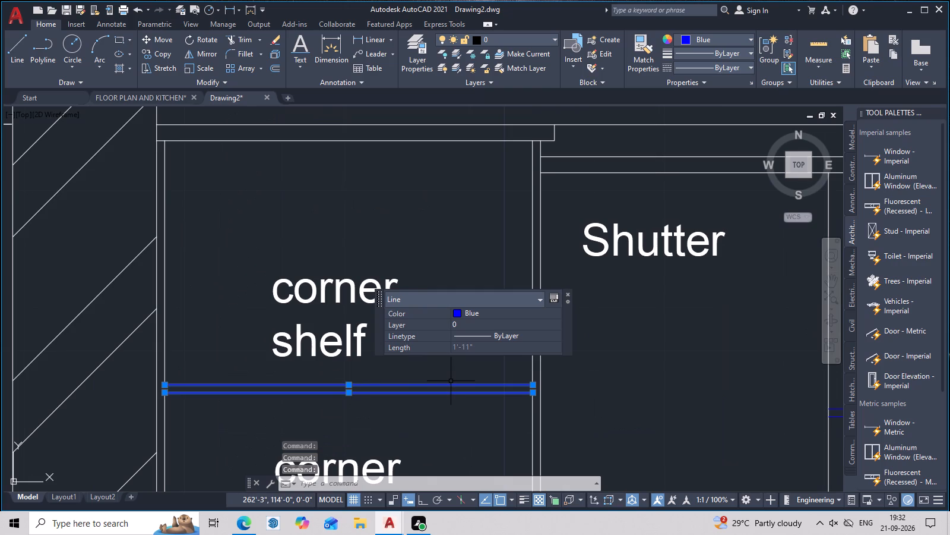
text(co)
key(space)
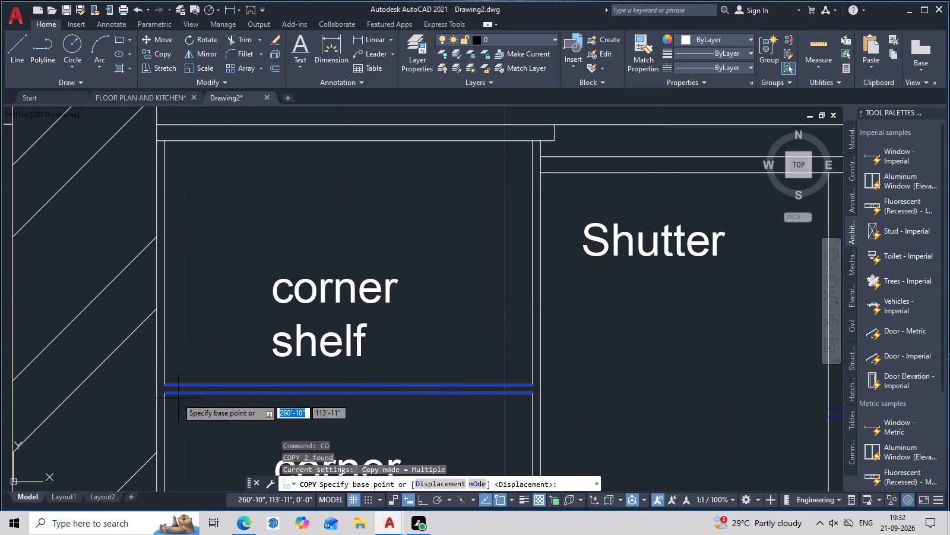
scroll(162, 389, up, 2)
click(169, 391)
scroll(343, 388, down, 2)
middle_drag(372, 383, 297, 423)
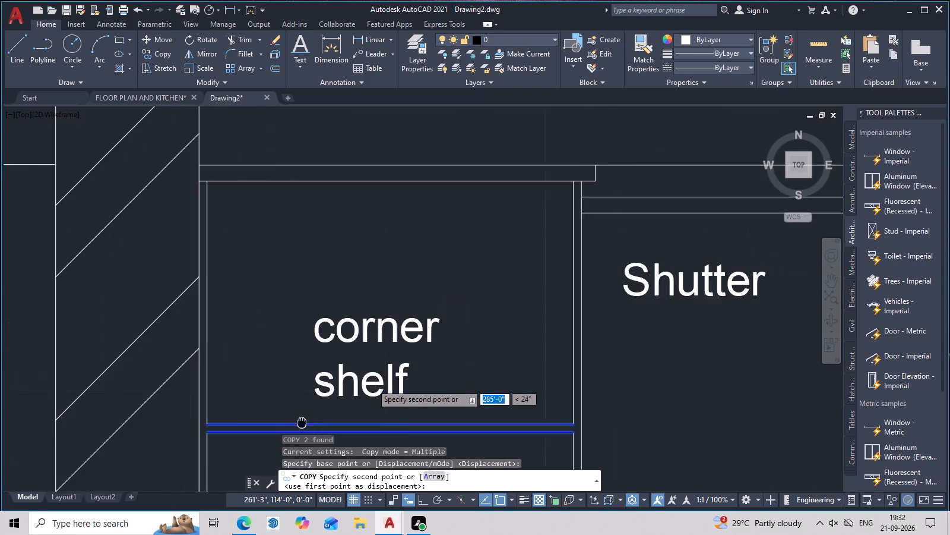
scroll(445, 299, down, 4)
middle_drag(452, 300, 168, 376)
scroll(337, 254, up, 2)
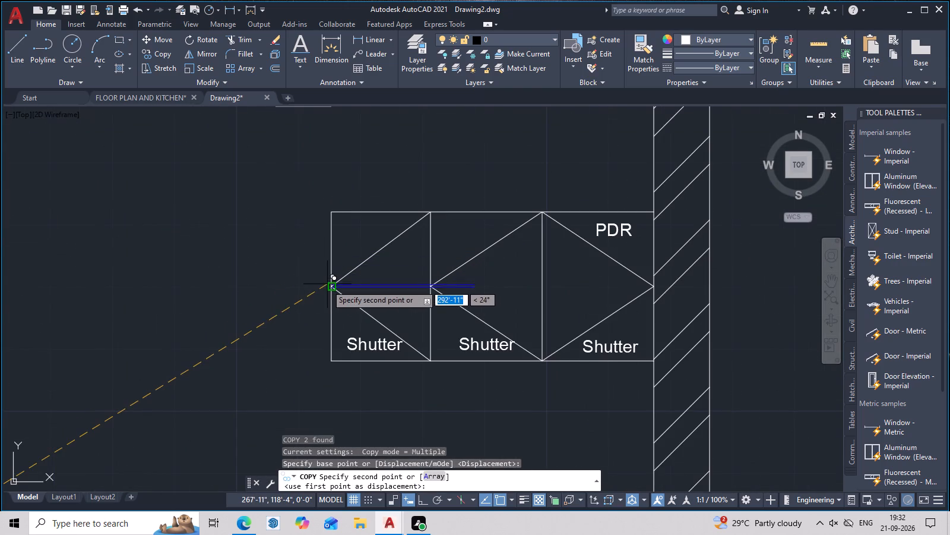
click(325, 287)
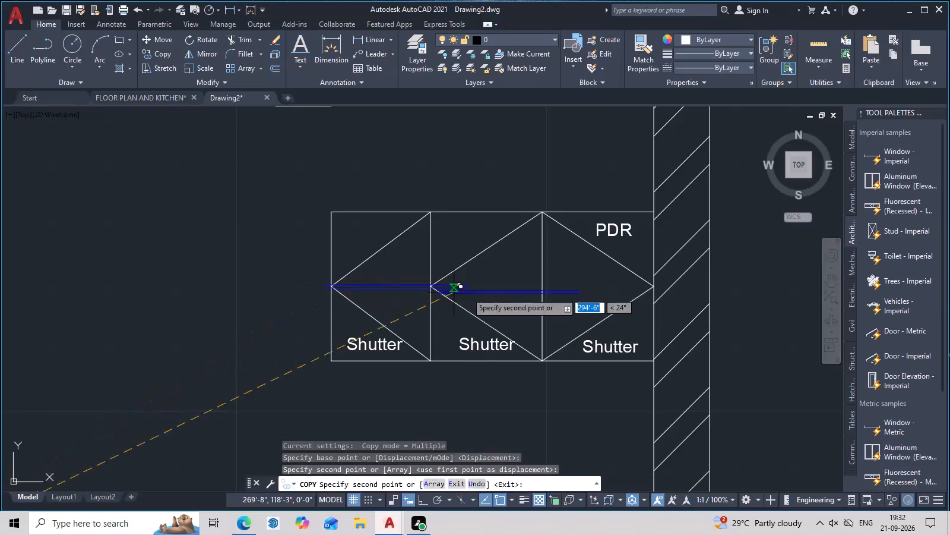
key(Escape)
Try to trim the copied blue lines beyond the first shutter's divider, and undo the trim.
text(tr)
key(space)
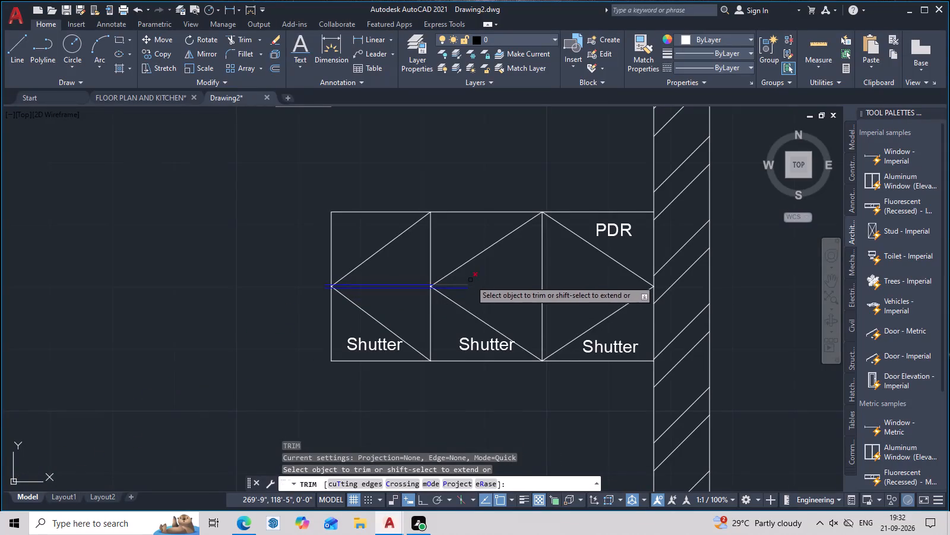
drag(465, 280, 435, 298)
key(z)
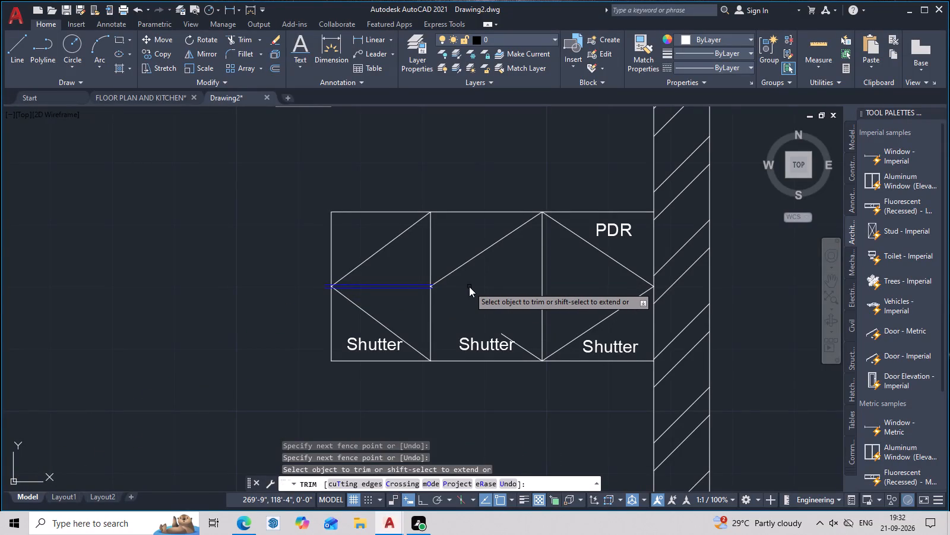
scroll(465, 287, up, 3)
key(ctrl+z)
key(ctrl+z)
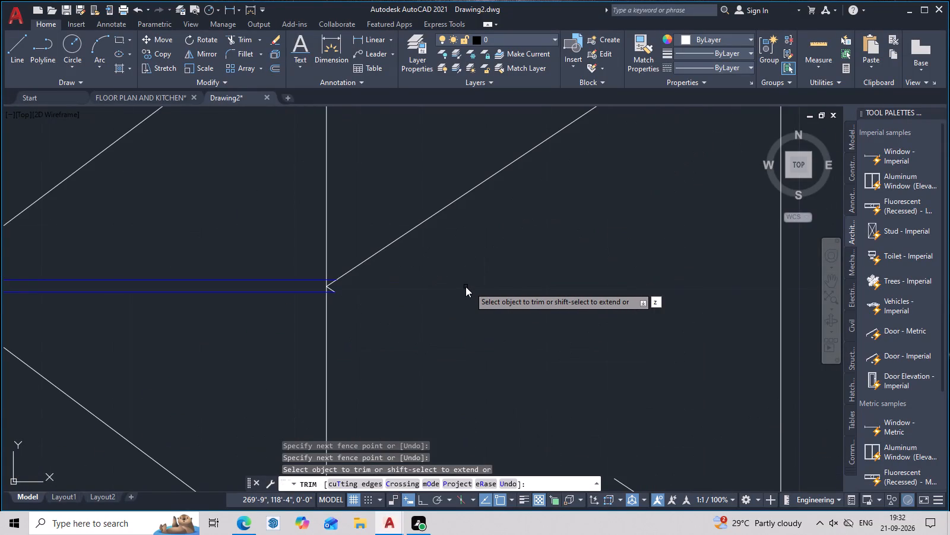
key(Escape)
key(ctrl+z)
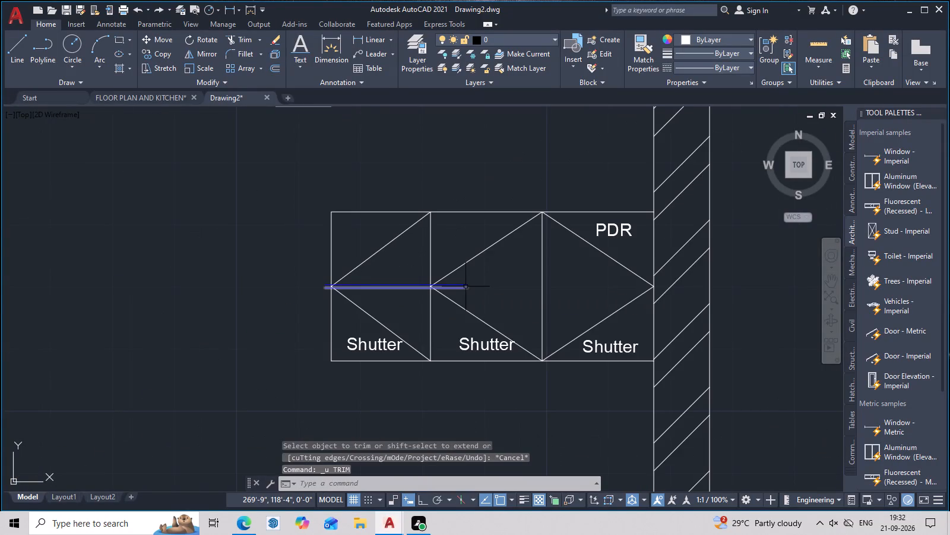
Trim both copied blue shelf lines where they run into the middle shutter, ending them at the divider of the first shutter.
text(tr)
key(space)
scroll(517, 287, up, 2)
middle_drag(483, 284, 647, 275)
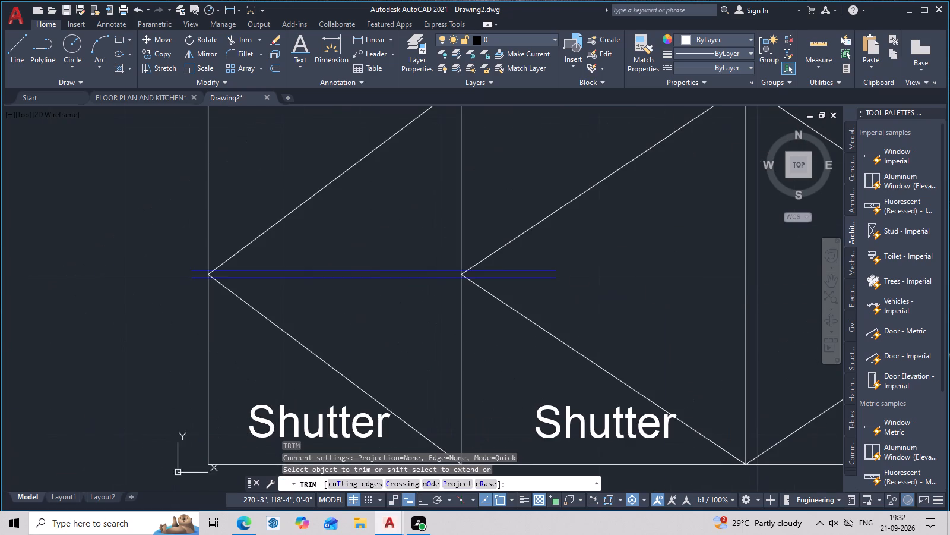
drag(555, 263, 532, 287)
middle_drag(536, 286, 594, 270)
scroll(542, 263, up, 3)
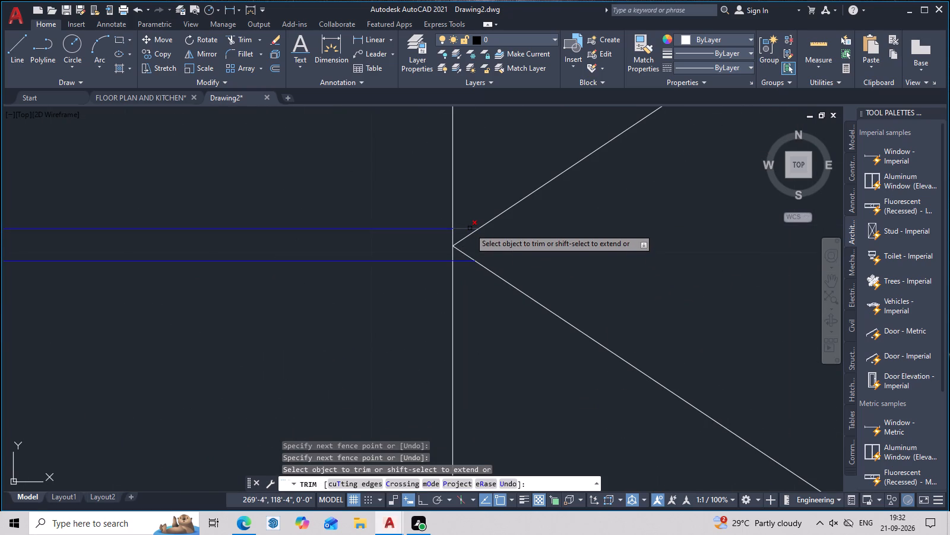
click(470, 228)
middle_drag(591, 268, 593, 252)
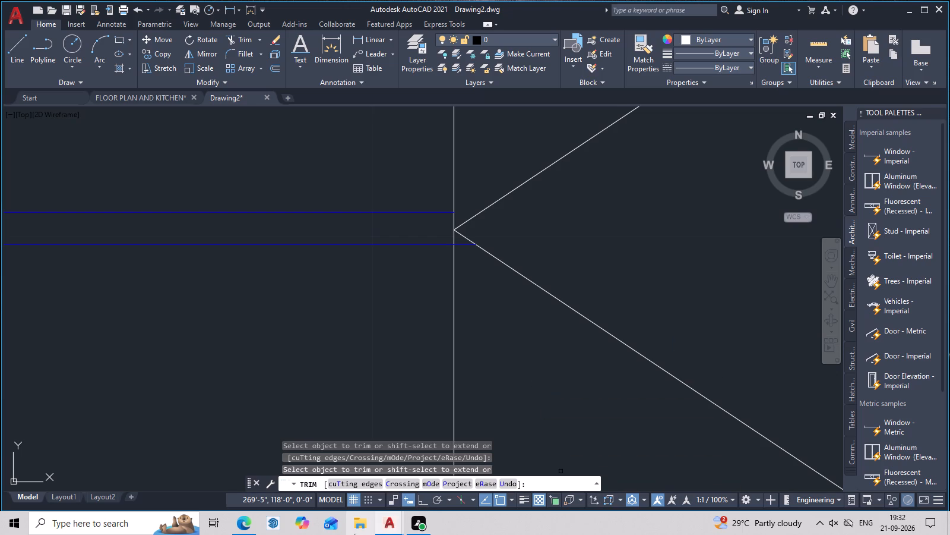
click(464, 247)
click(464, 246)
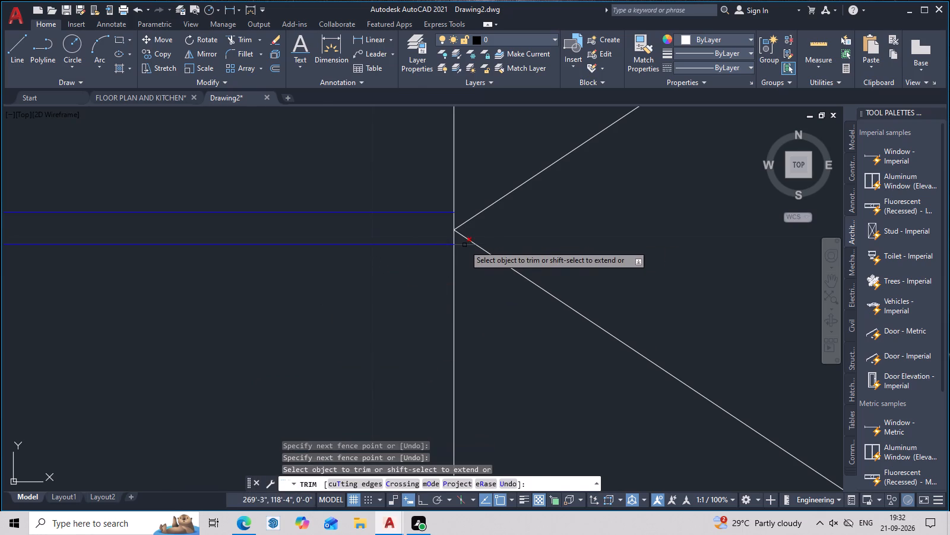
click(464, 245)
Trim the other ends of both blue shelf lines back to the first shutter's diagonals, removing the parts overhanging the cabinet's outer edge.
scroll(464, 246, down, 6)
middle_drag(482, 292, 556, 282)
scroll(458, 235, up, 3)
middle_drag(638, 307, 501, 299)
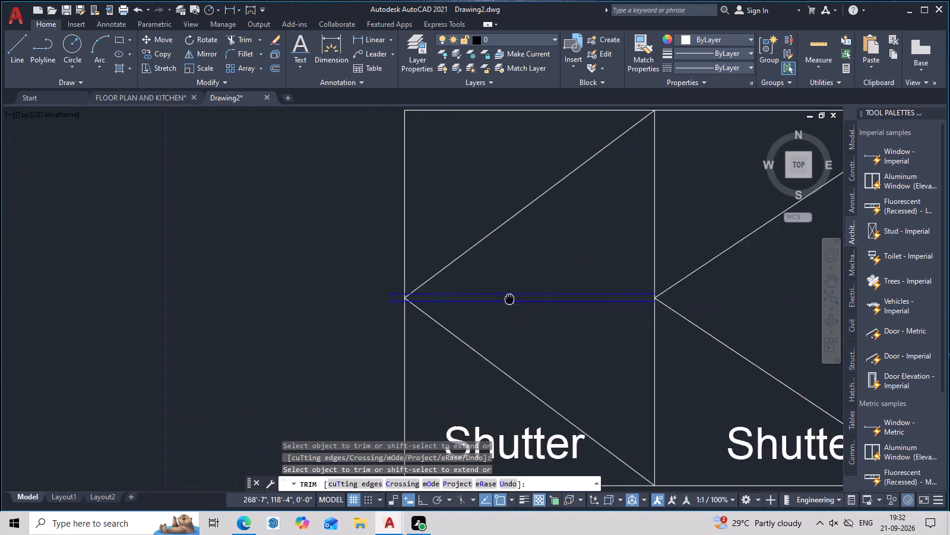
middle_drag(501, 299, 499, 299)
scroll(403, 300, up, 3)
click(334, 310)
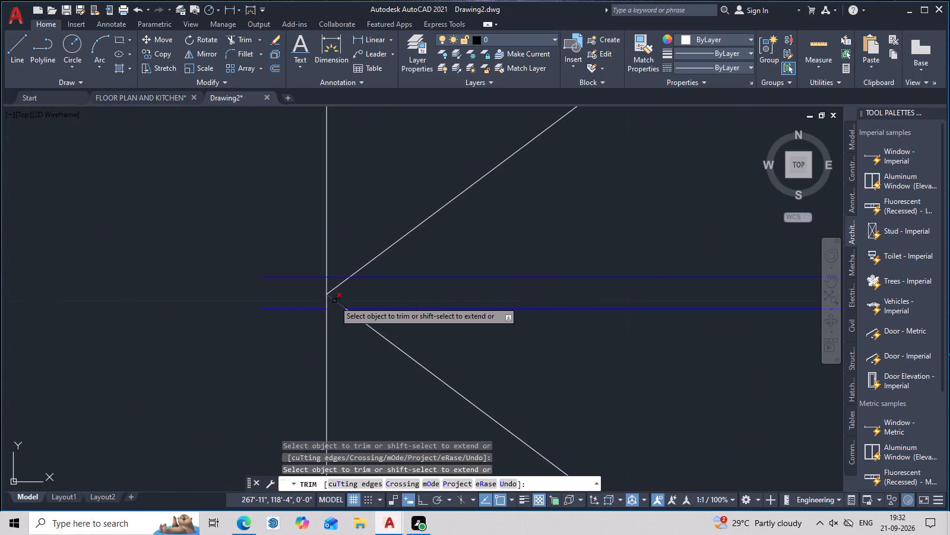
click(316, 310)
click(339, 277)
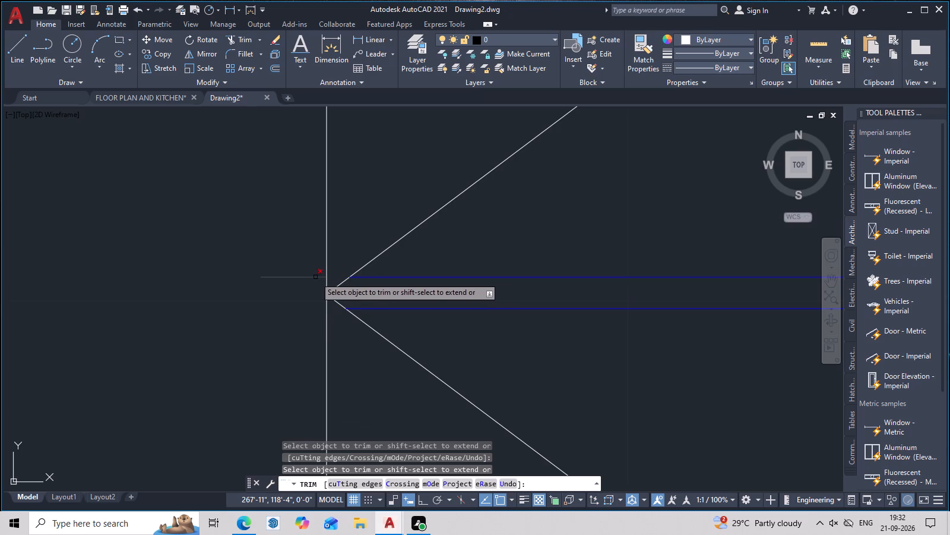
click(312, 277)
scroll(405, 298, down, 3)
middle_drag(434, 322, 427, 329)
scroll(427, 325, up, 3)
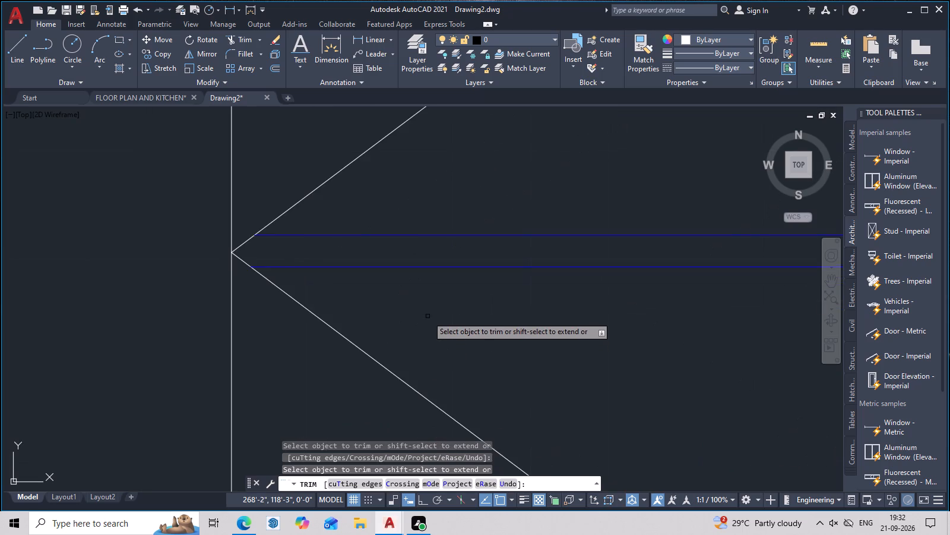
Look over both elevations and the stacked shelves in the lower elevation for parts still needing work.
scroll(427, 316, down, 8)
middle_drag(493, 378, 517, 305)
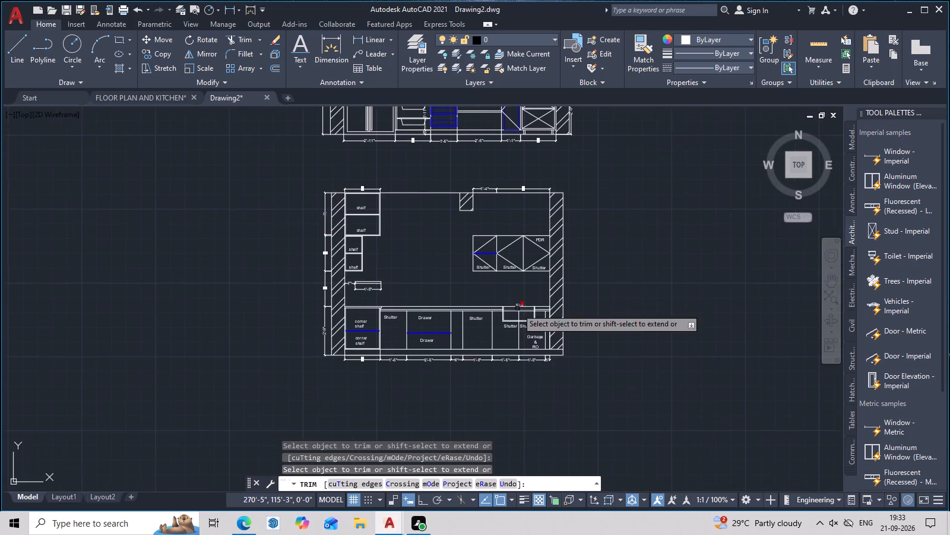
scroll(517, 309, down, 2)
middle_drag(527, 339, 522, 364)
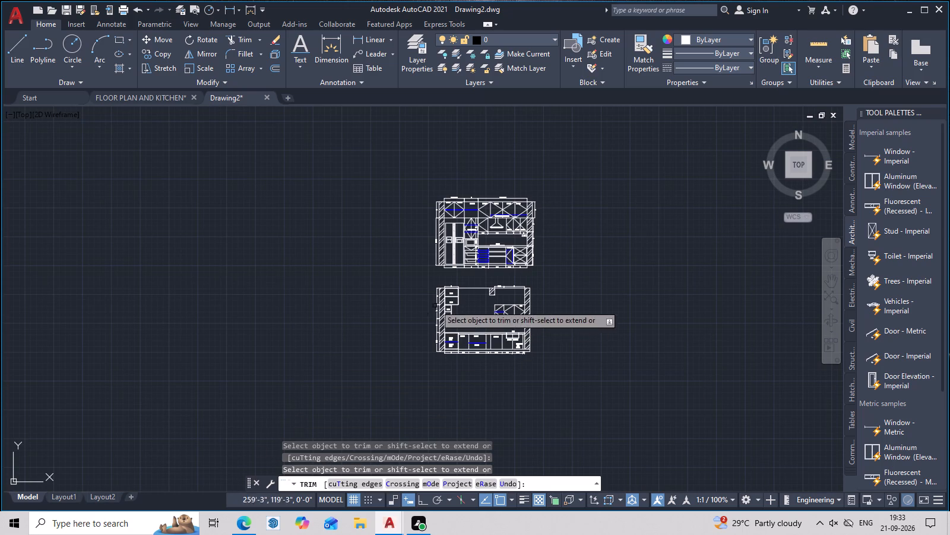
scroll(450, 291, up, 3)
middle_drag(471, 342, 495, 278)
scroll(505, 279, up, 2)
middle_drag(535, 342, 540, 386)
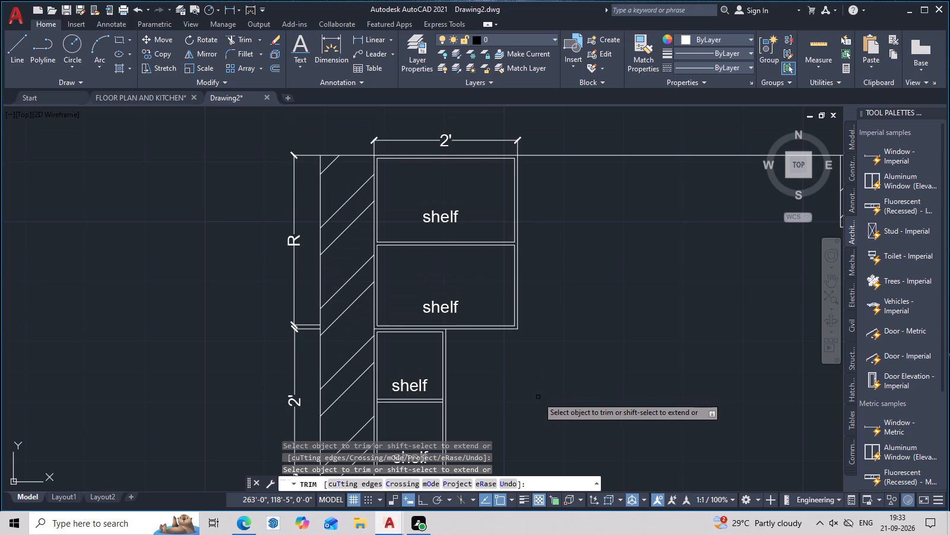
scroll(430, 232, down, 2)
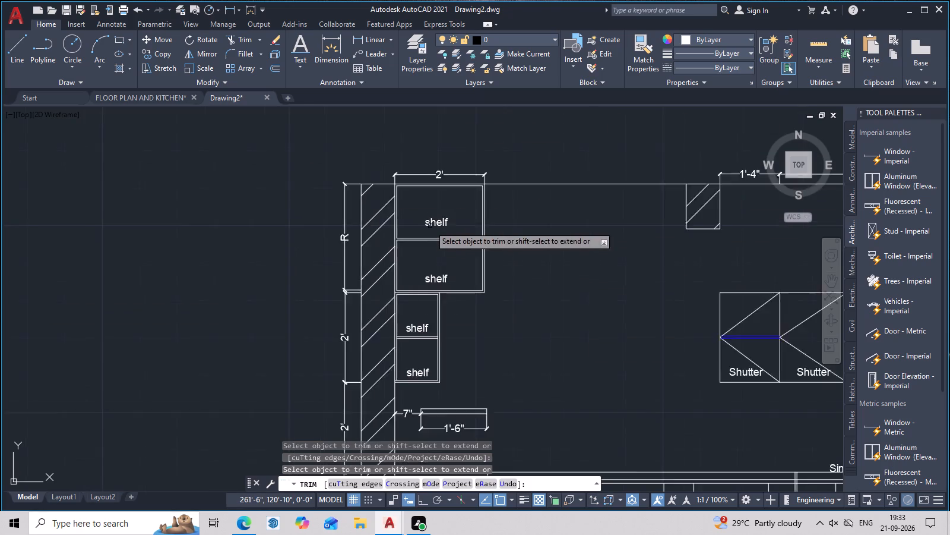
scroll(430, 226, down, 1)
middle_drag(615, 234, 564, 259)
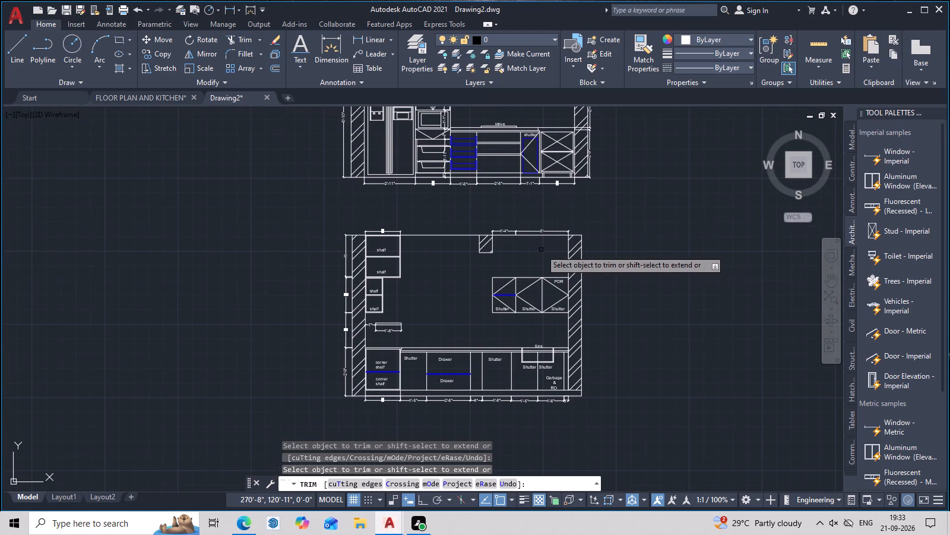
middle_drag(541, 250, 528, 285)
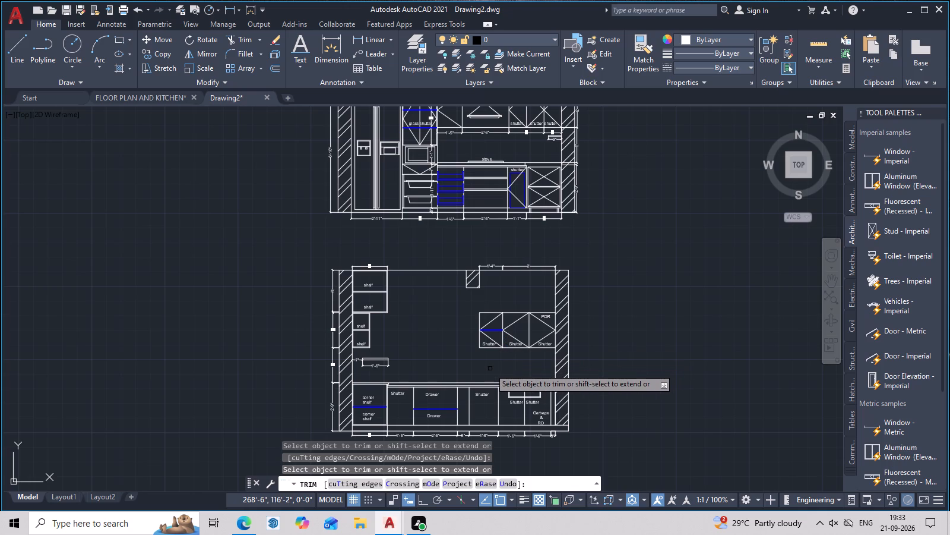
middle_click(433, 257)
key(Escape)
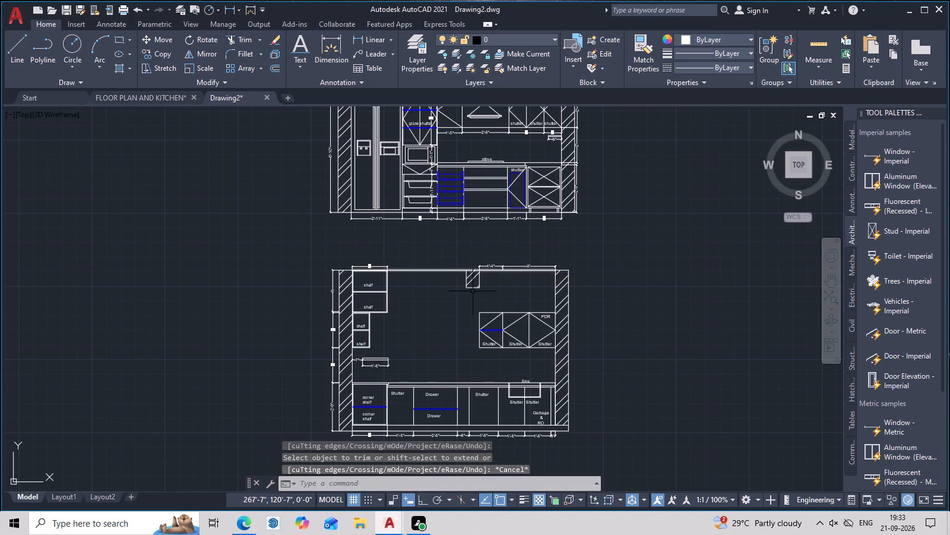
Start a hatch with its colour set to White for the stacked shelves of the lower elevation.
scroll(477, 296, up, 1)
middle_drag(472, 304, 508, 277)
scroll(427, 275, up, 3)
middle_drag(417, 275, 594, 286)
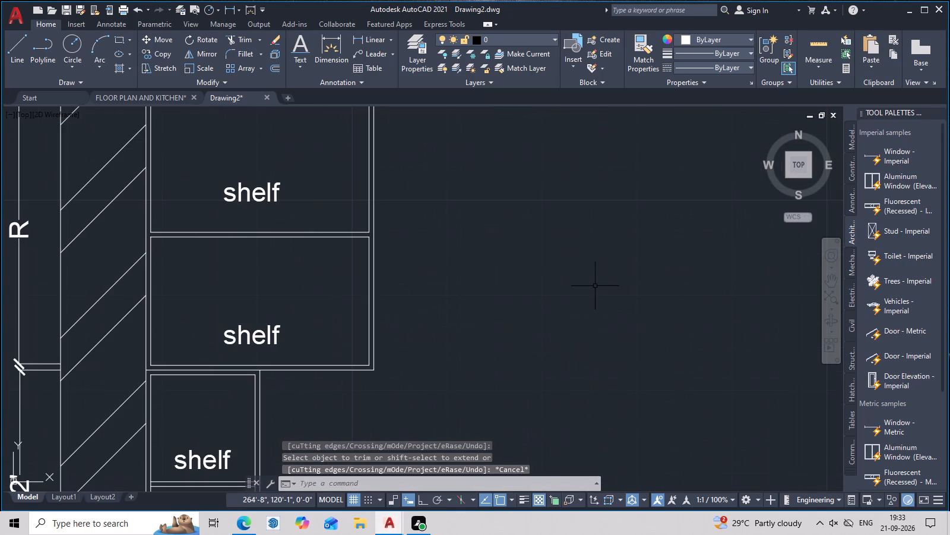
text(h)
key(space)
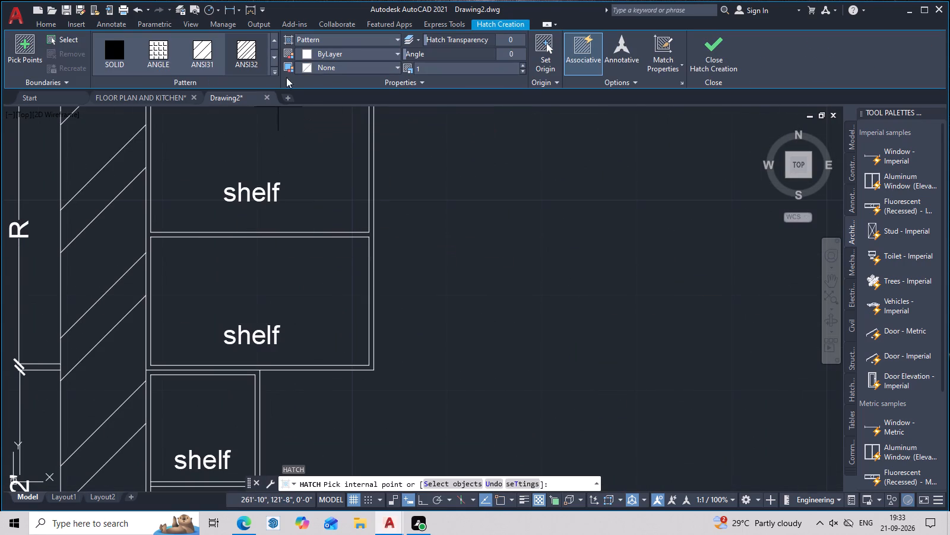
click(363, 49)
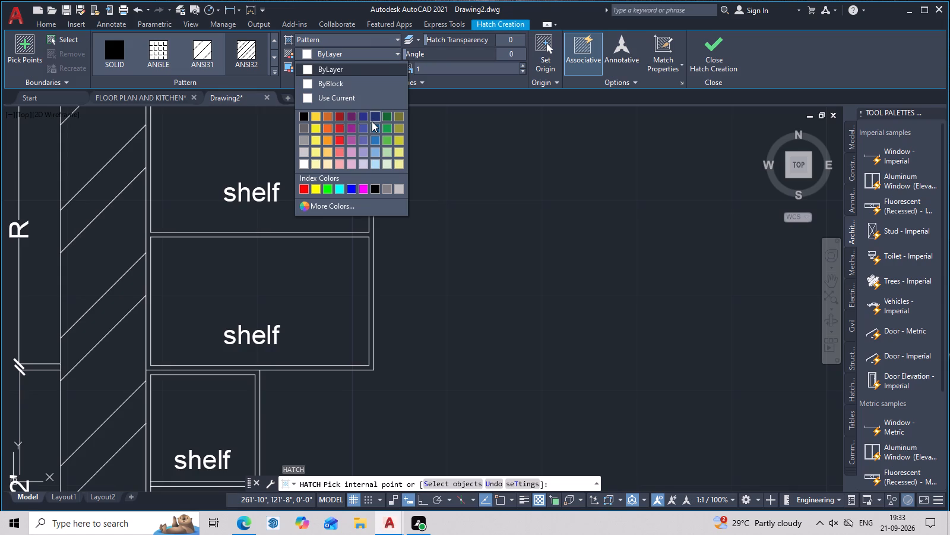
click(379, 187)
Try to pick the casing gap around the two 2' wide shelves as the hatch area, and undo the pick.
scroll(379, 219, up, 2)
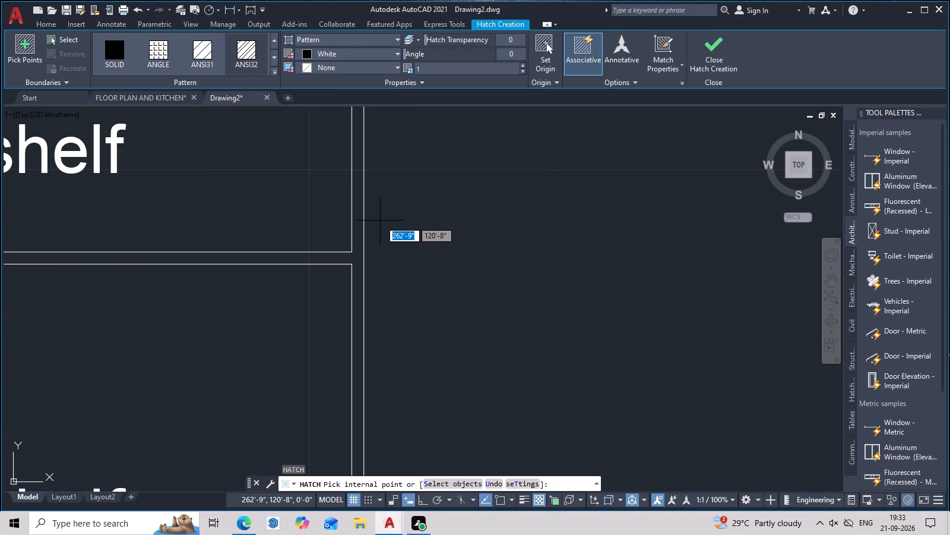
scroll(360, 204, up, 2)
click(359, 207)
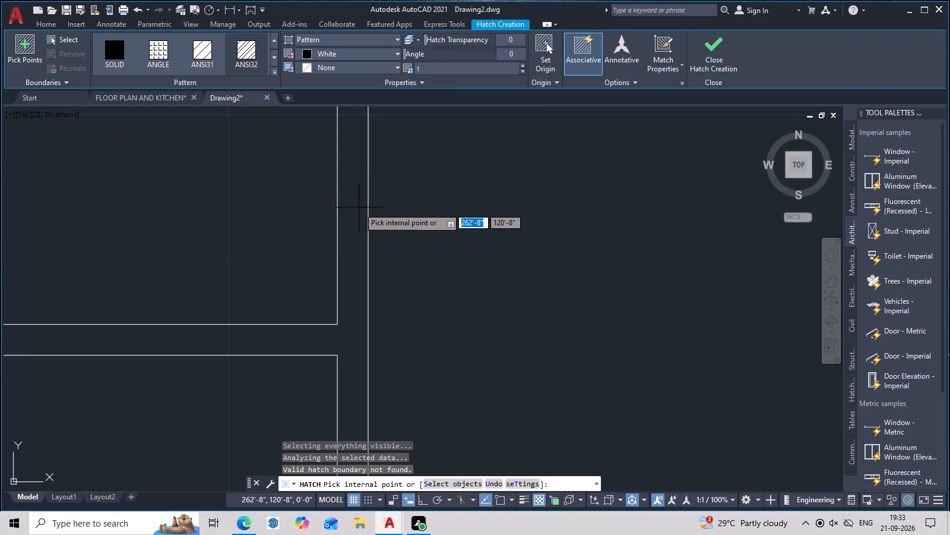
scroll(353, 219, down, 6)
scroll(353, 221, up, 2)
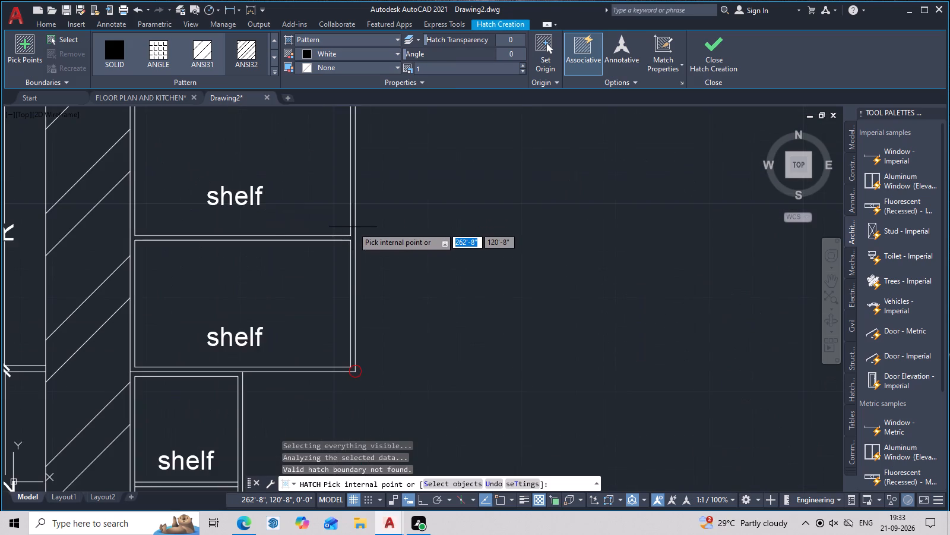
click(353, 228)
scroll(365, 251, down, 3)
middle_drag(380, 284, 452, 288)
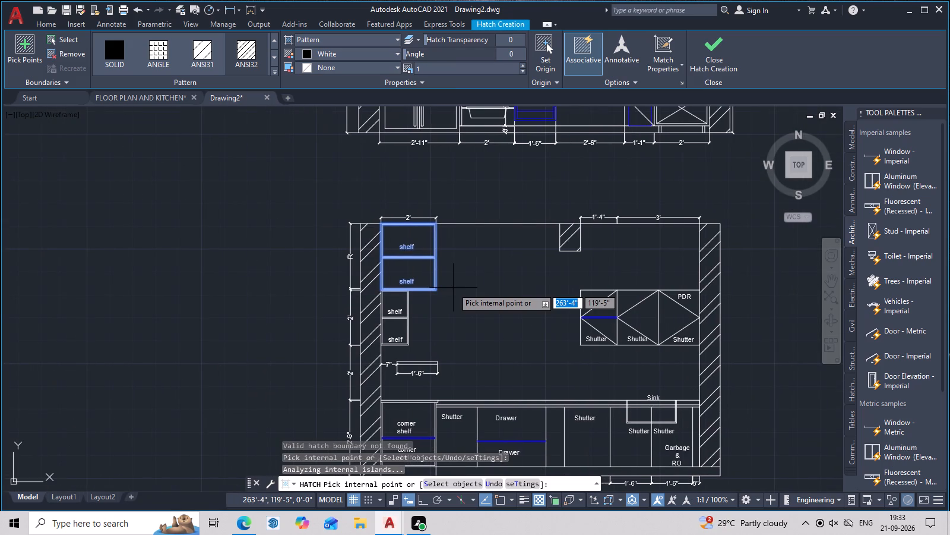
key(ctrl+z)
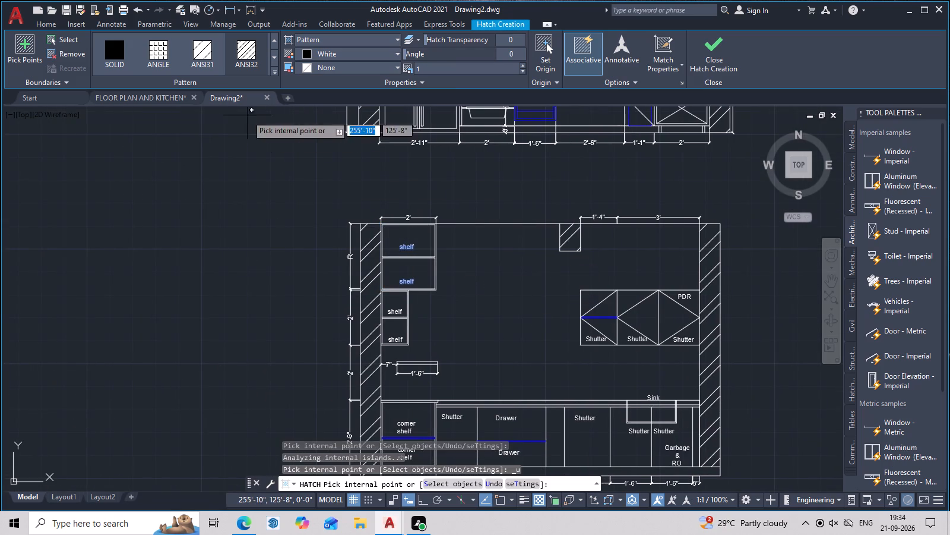
Fill the casing gaps around the two 2' wide shelves and the two narrower shelves below them with the SOLID pattern.
click(118, 53)
scroll(423, 225, up, 2)
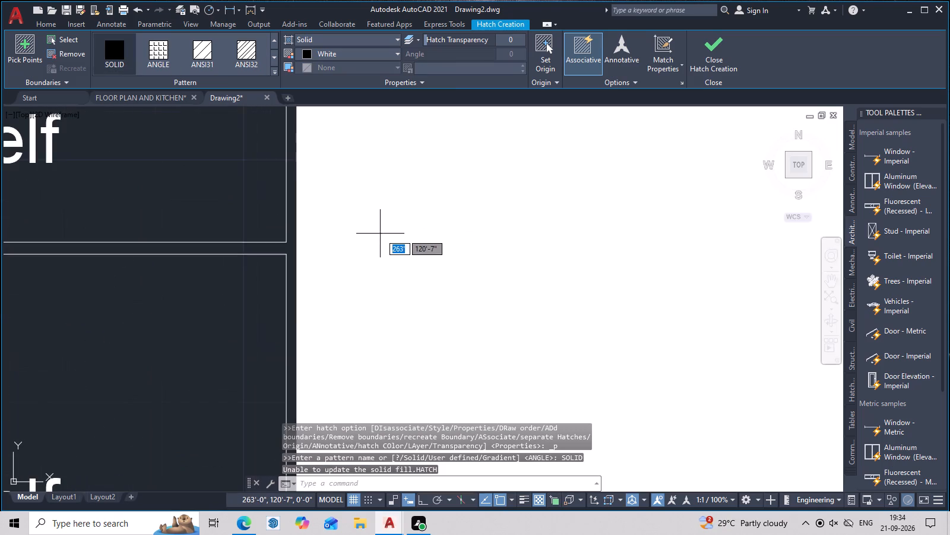
scroll(367, 237, down, 3)
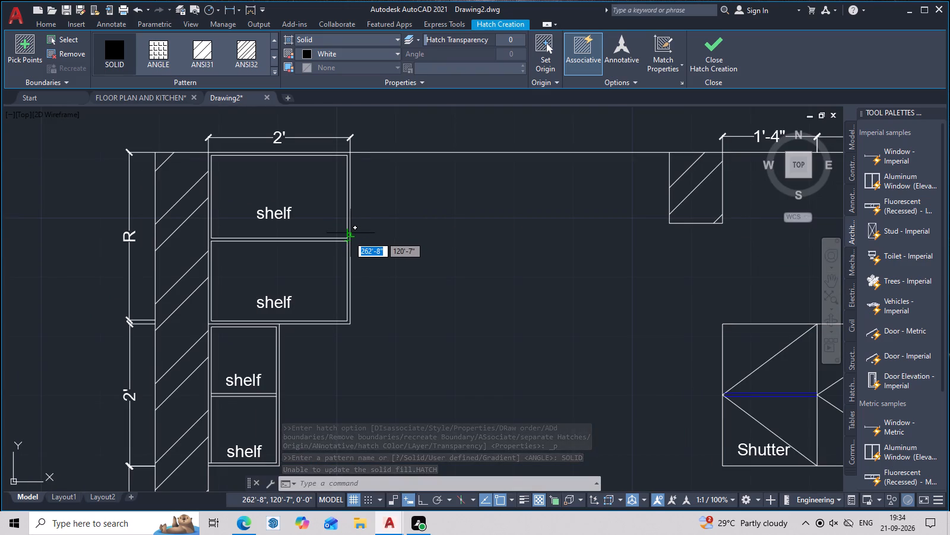
click(348, 238)
middle_drag(375, 265, 460, 153)
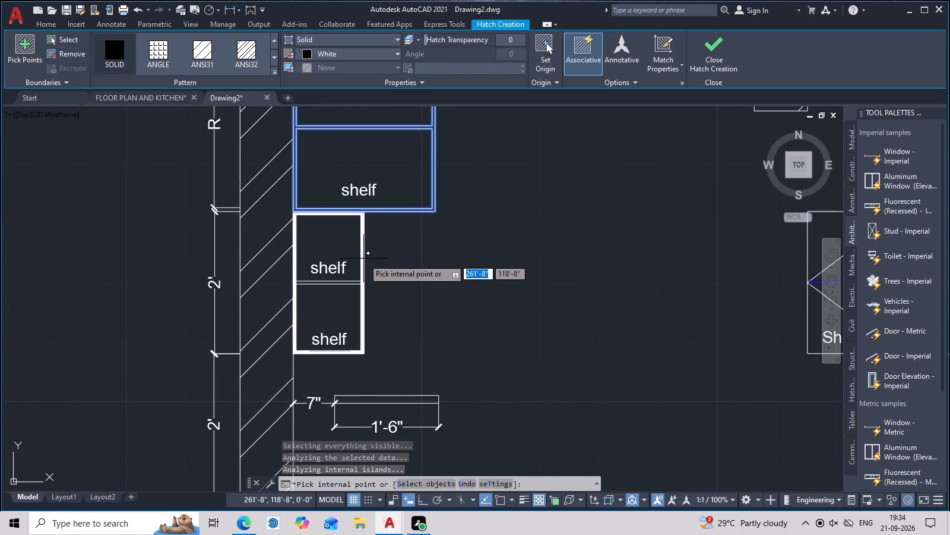
click(363, 259)
scroll(389, 273, down, 2)
key(Escape)
Fill the casing of the 2' wide crossed cabinet beside the shutter in the upper elevation with a solid white hatch.
middle_drag(424, 300, 464, 340)
scroll(487, 301, down, 2)
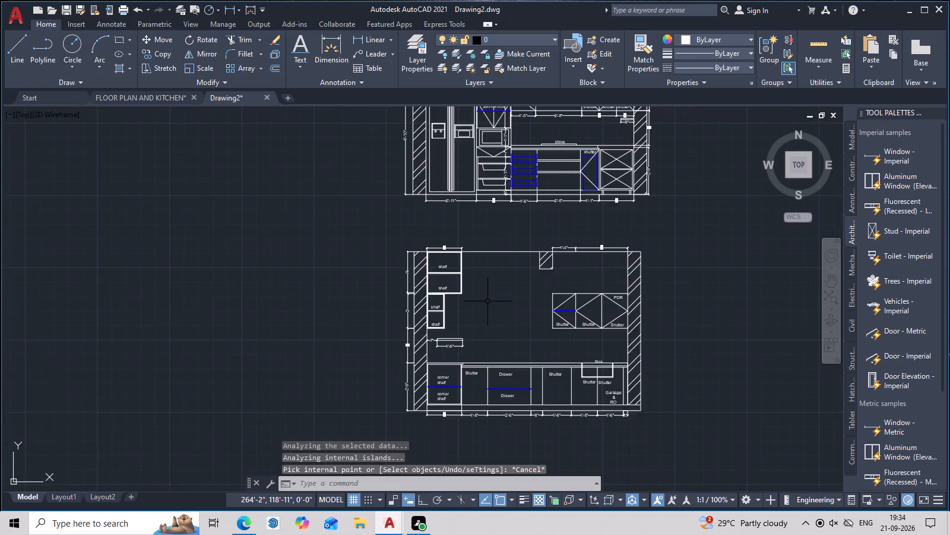
middle_drag(487, 301, 470, 322)
scroll(463, 342, up, 1)
middle_drag(478, 307, 436, 372)
middle_drag(457, 303, 454, 342)
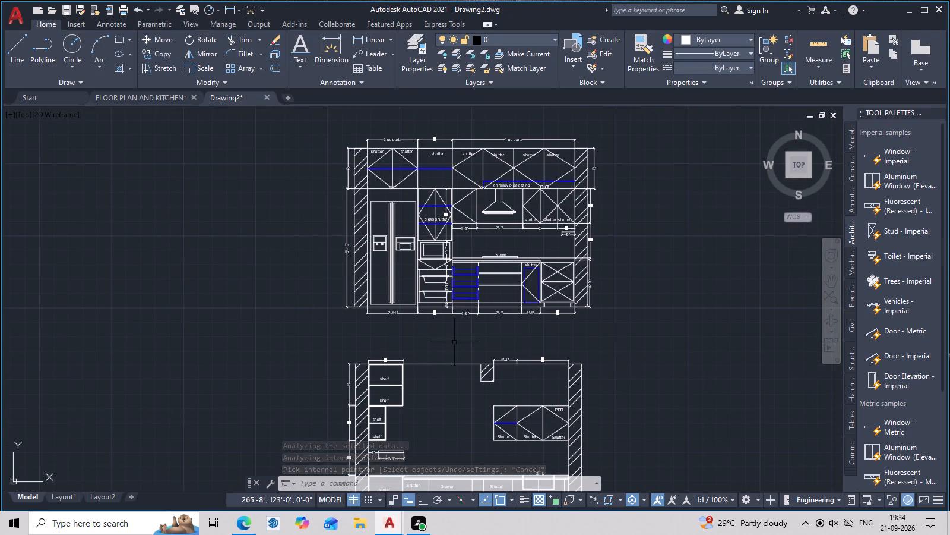
middle_drag(547, 335, 446, 376)
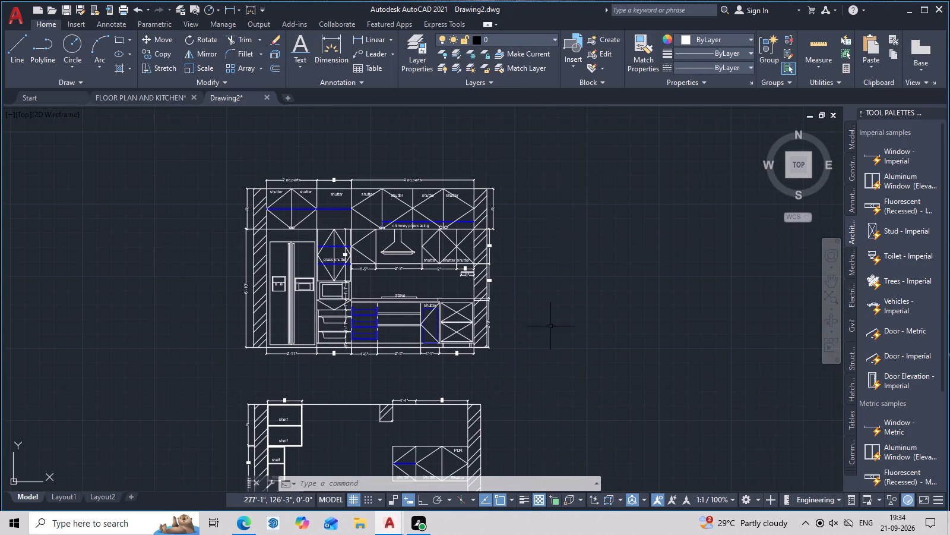
scroll(485, 276, up, 3)
middle_drag(483, 303, 552, 184)
text(h)
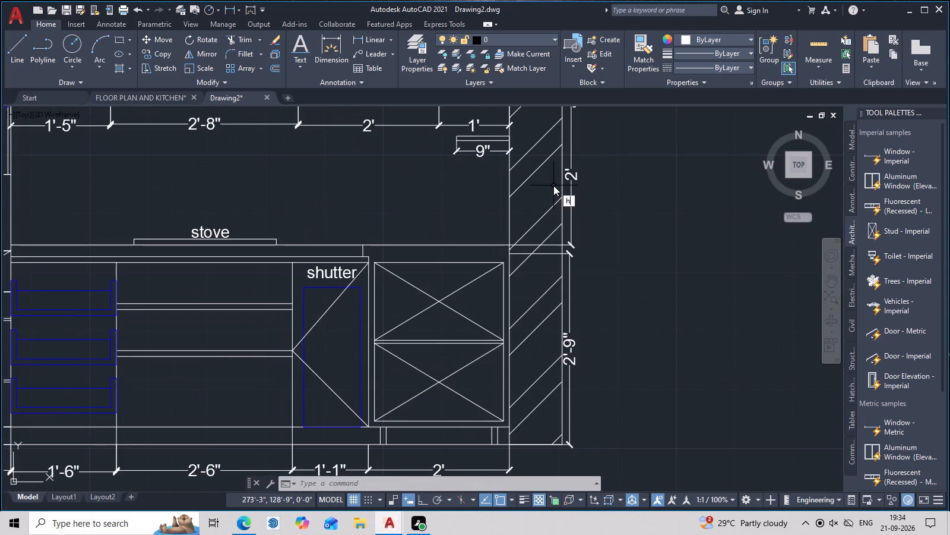
key(space)
click(508, 270)
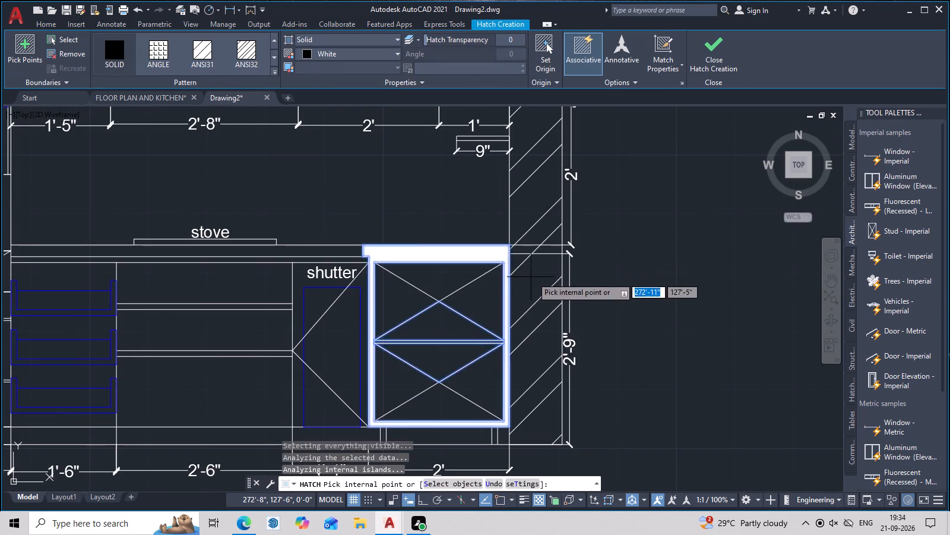
scroll(532, 278, down, 2)
key(Escape)
Draw two crossing diagonal lines between the inner corners of the upper corner shelf compartment in the lower elevation.
scroll(596, 333, down, 2)
middle_drag(600, 316, 618, 181)
scroll(550, 337, up, 2)
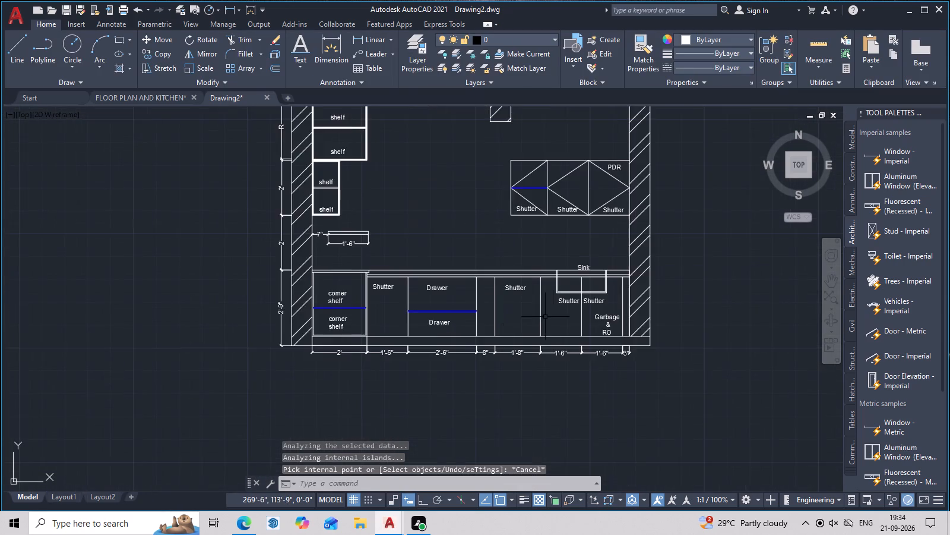
middle_drag(494, 325, 617, 322)
scroll(541, 319, up, 2)
middle_drag(537, 316, 550, 353)
middle_drag(539, 335, 541, 332)
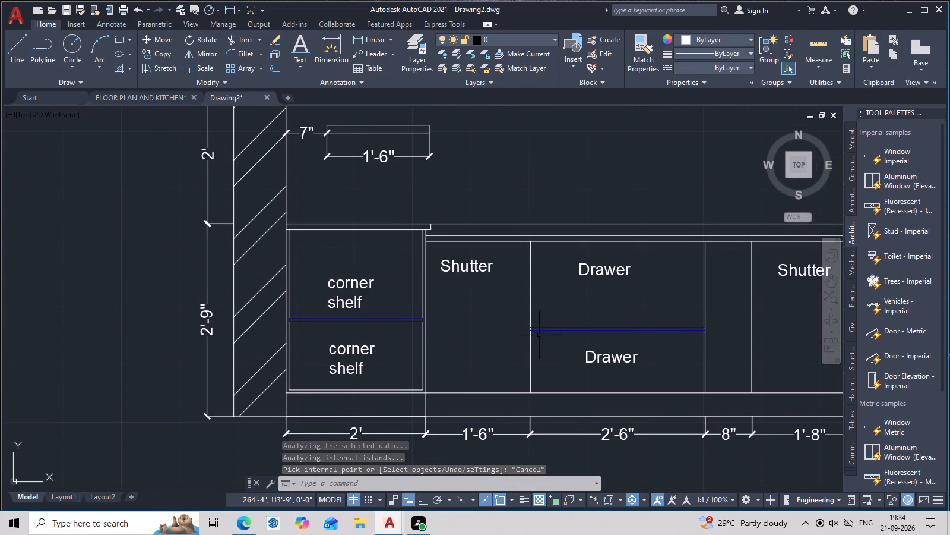
middle_drag(541, 332, 552, 302)
middle_drag(552, 302, 579, 259)
scroll(501, 238, up, 1)
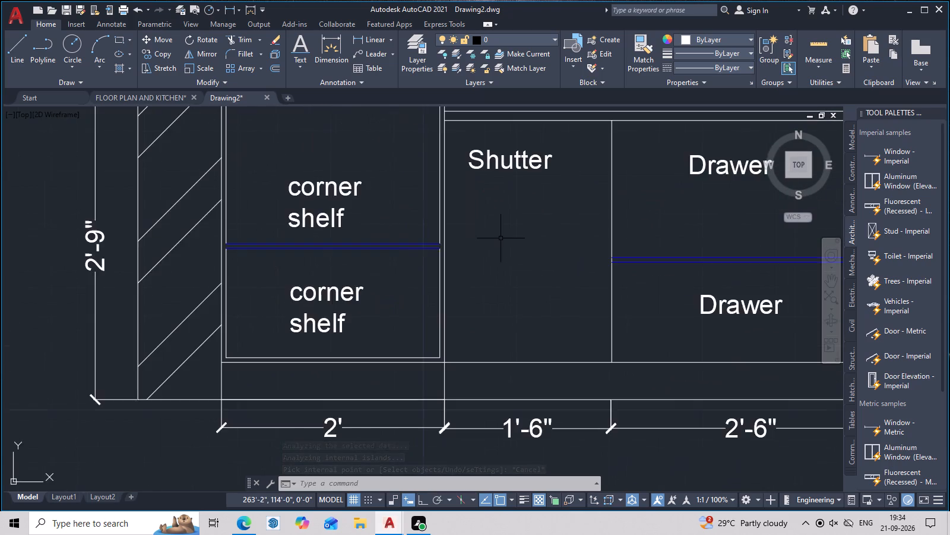
middle_drag(517, 254, 617, 319)
text(l)
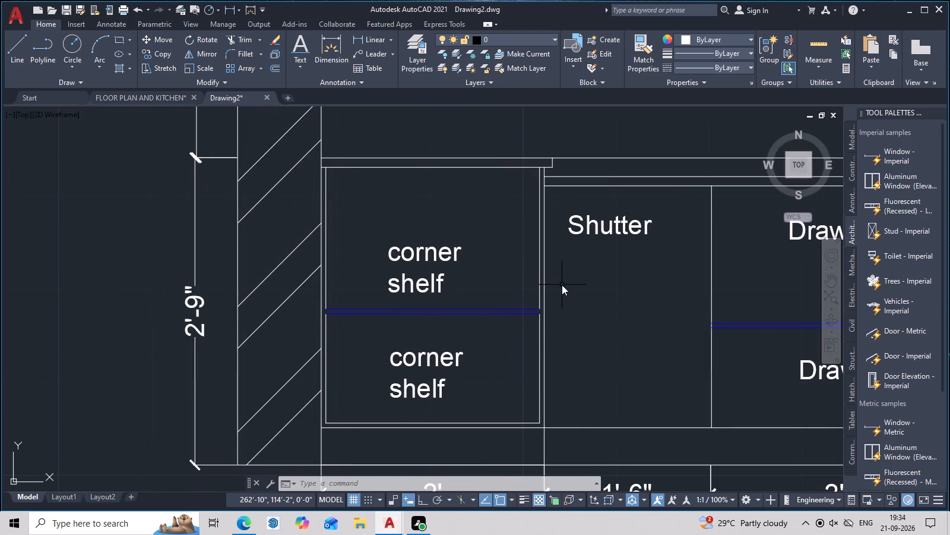
key(space)
scroll(542, 301, up, 2)
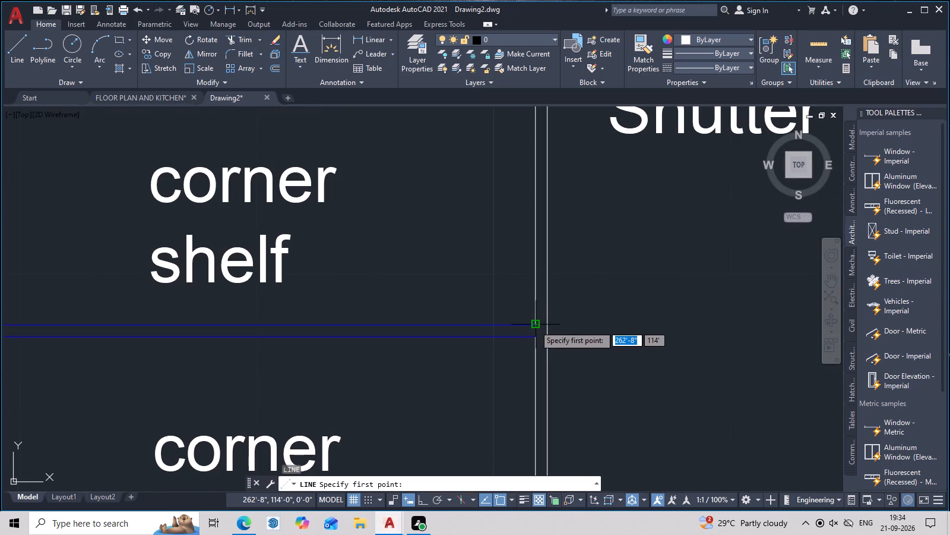
click(534, 329)
scroll(499, 216, down, 2)
middle_drag(515, 241, 626, 367)
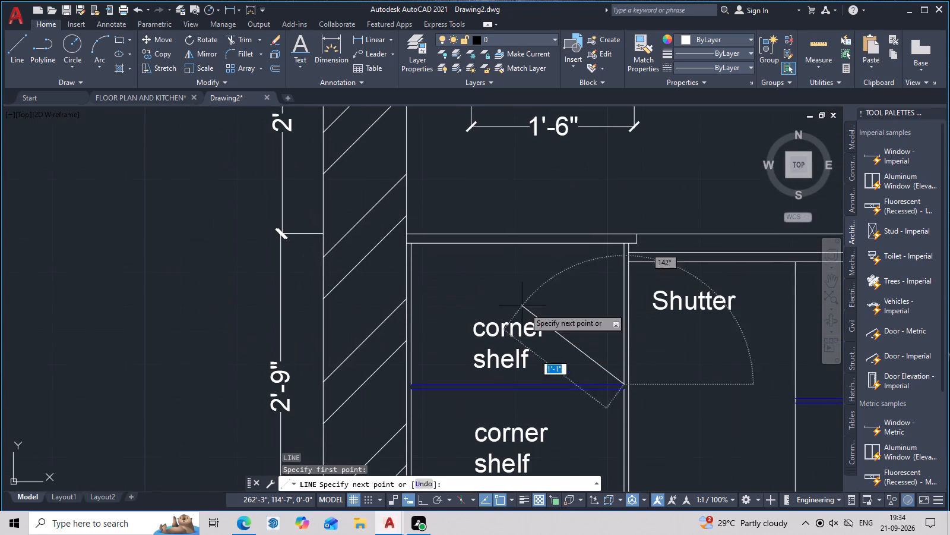
click(415, 244)
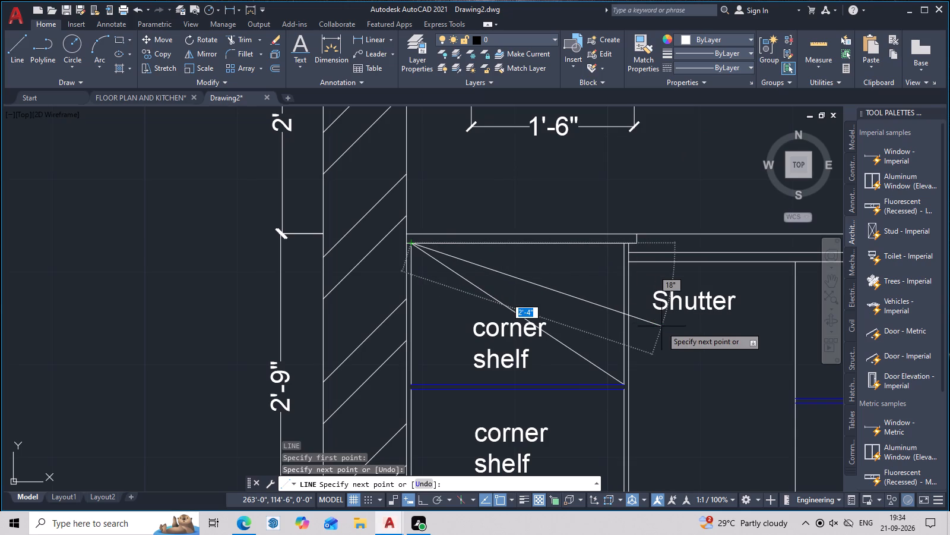
key(Escape)
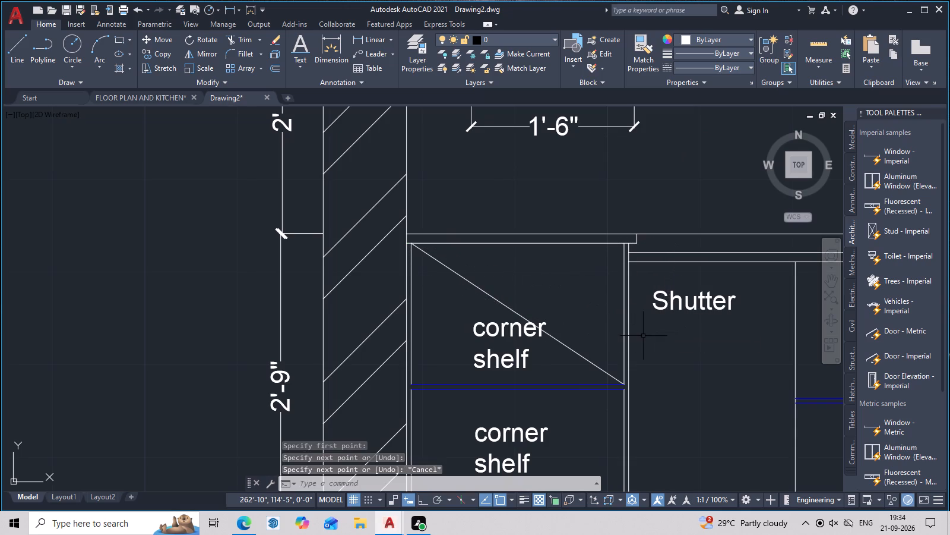
text(l)
key(space)
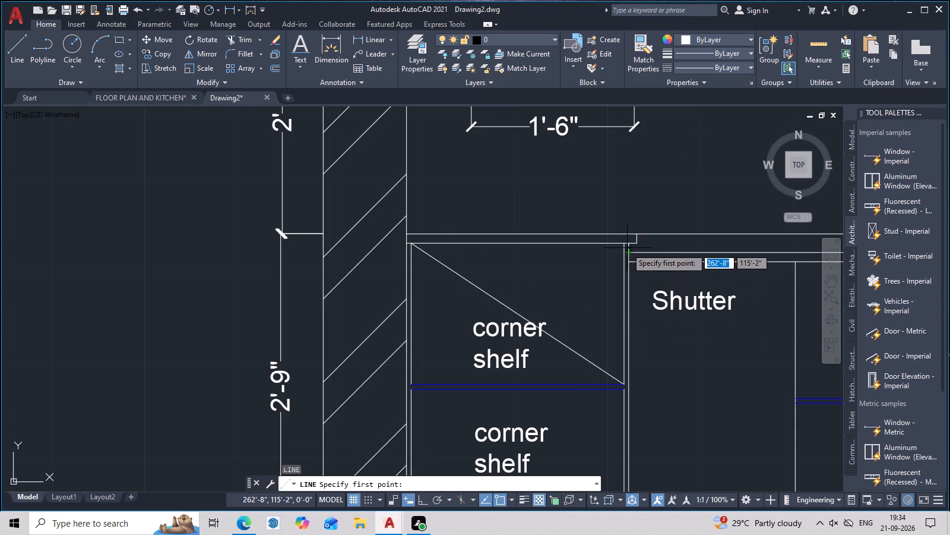
click(624, 243)
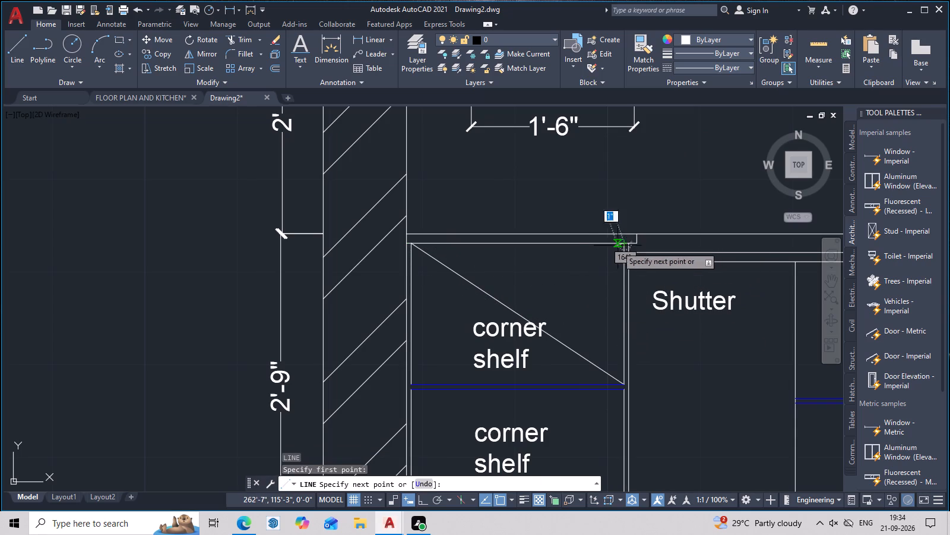
click(414, 384)
key(space)
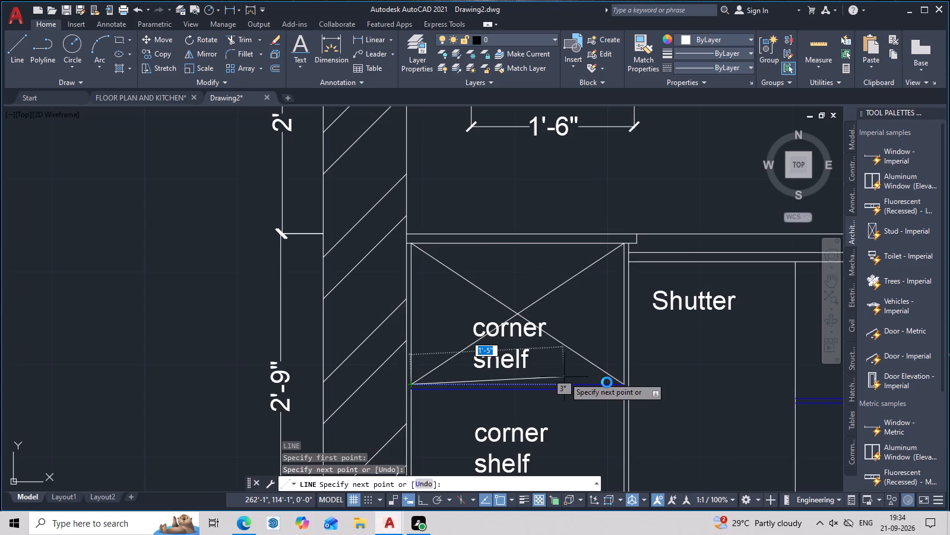
Draw two crossing diagonal lines between the inner corners of the lower corner shelf compartment, below the blue shelf.
middle_drag(607, 382, 615, 270)
scroll(613, 309, down, 2)
scroll(617, 344, up, 3)
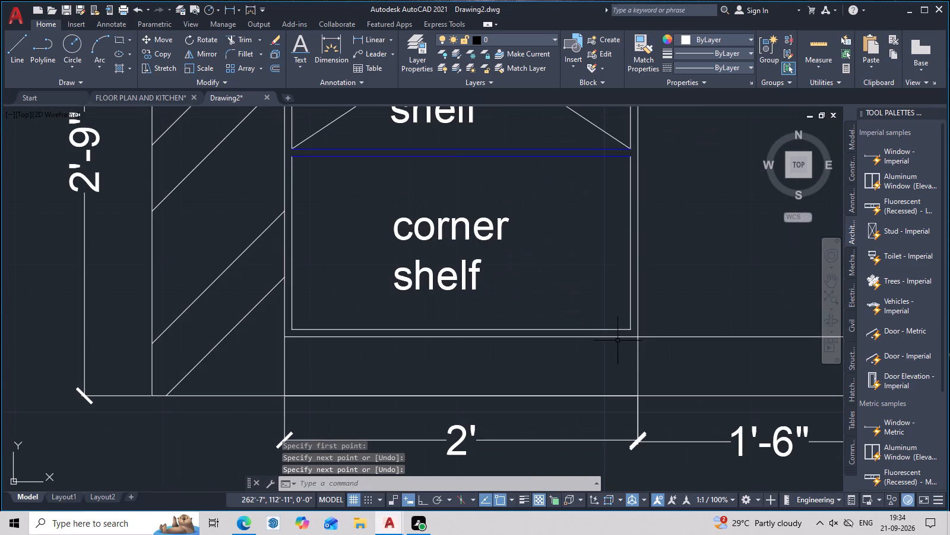
text(l)
key(space)
click(628, 329)
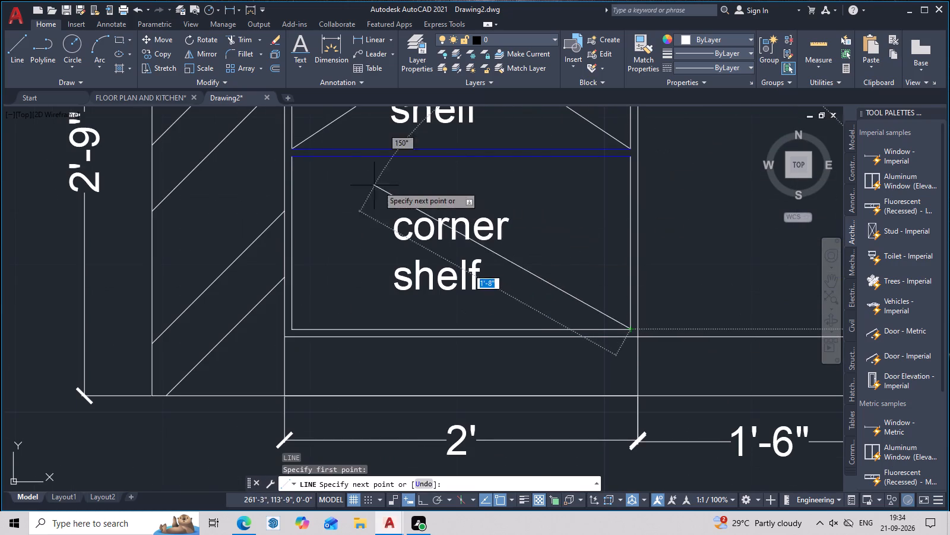
click(296, 159)
key(space)
key(space)
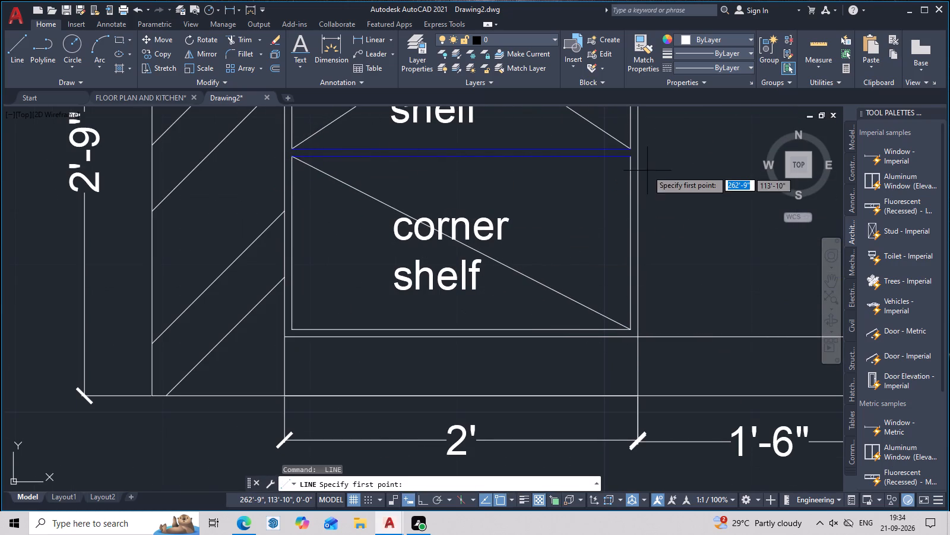
click(628, 160)
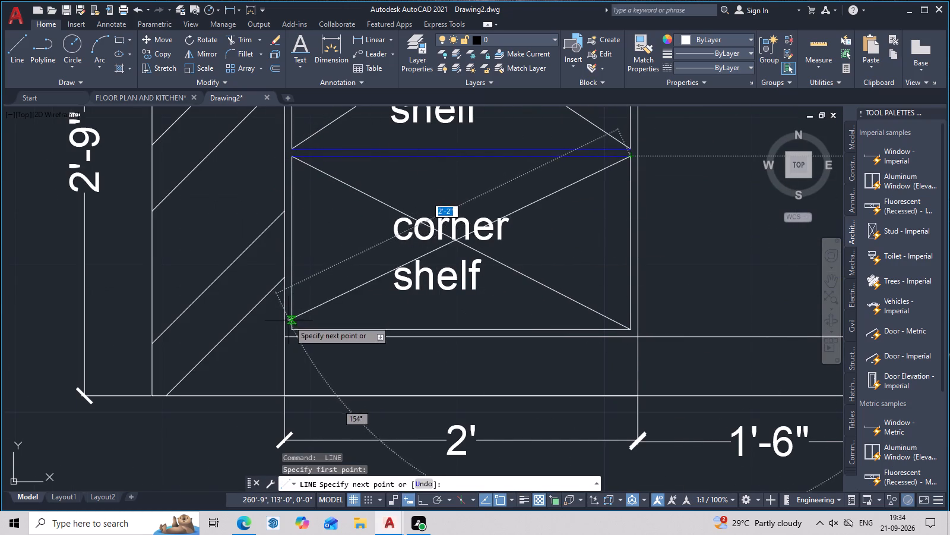
click(290, 328)
key(Escape)
scroll(394, 316, down, 2)
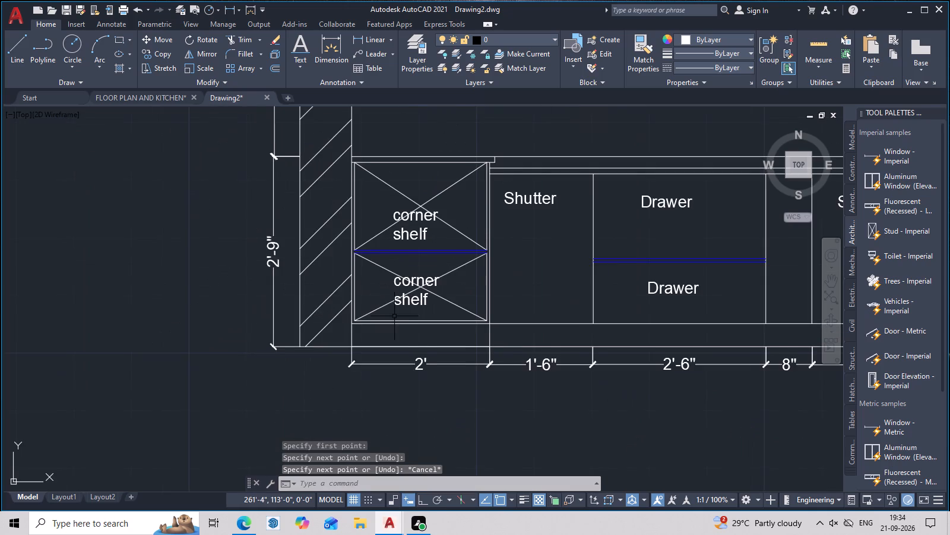
middle_drag(394, 316, 400, 328)
key(Escape)
middle_drag(403, 328, 410, 283)
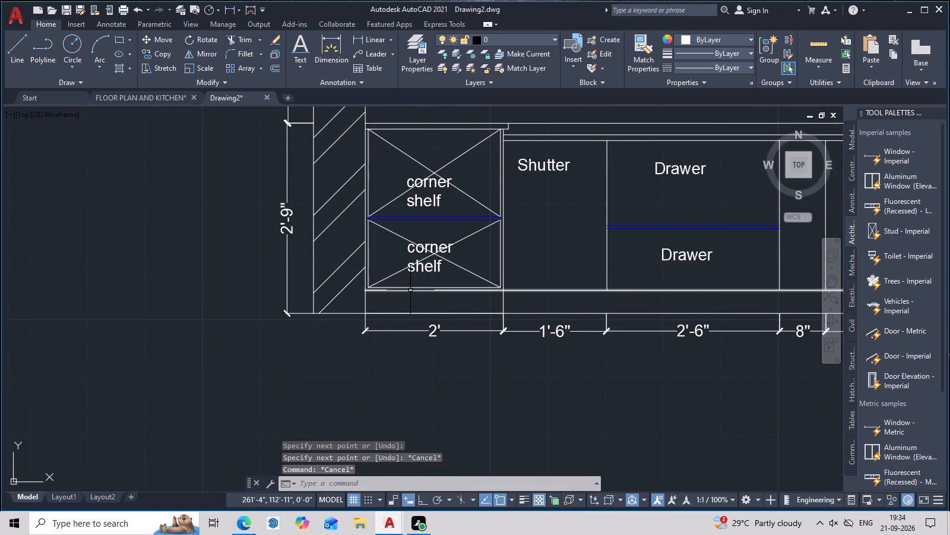
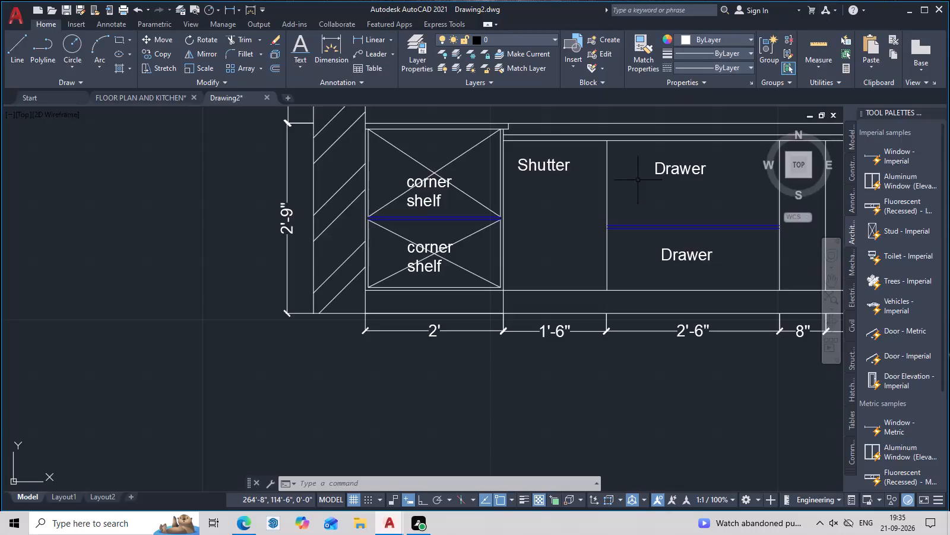
Examine the lower kitchen elevation, including the base cabinets, wall shutters and side shelves.
scroll(671, 117, down, 2)
middle_drag(651, 146, 402, 304)
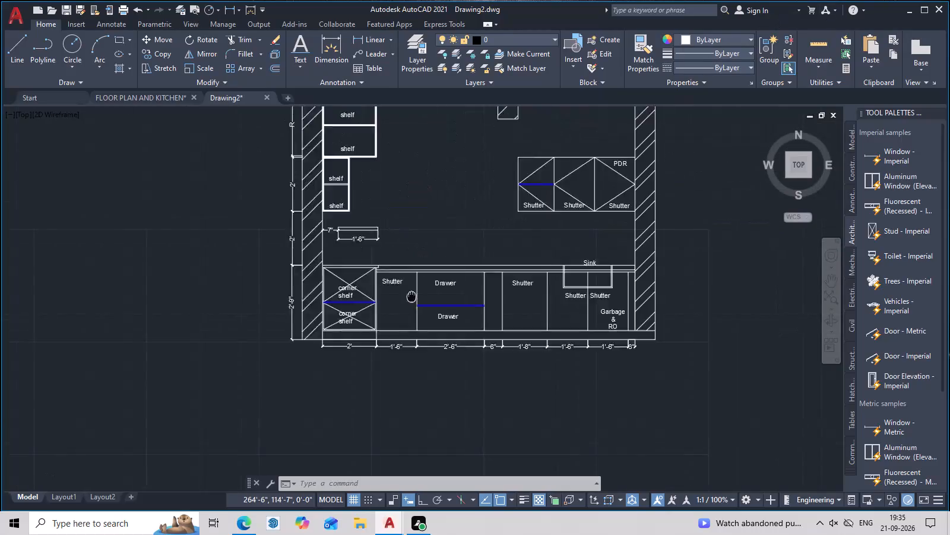
middle_drag(402, 304, 395, 310)
middle_drag(518, 219, 491, 313)
scroll(490, 302, up, 2)
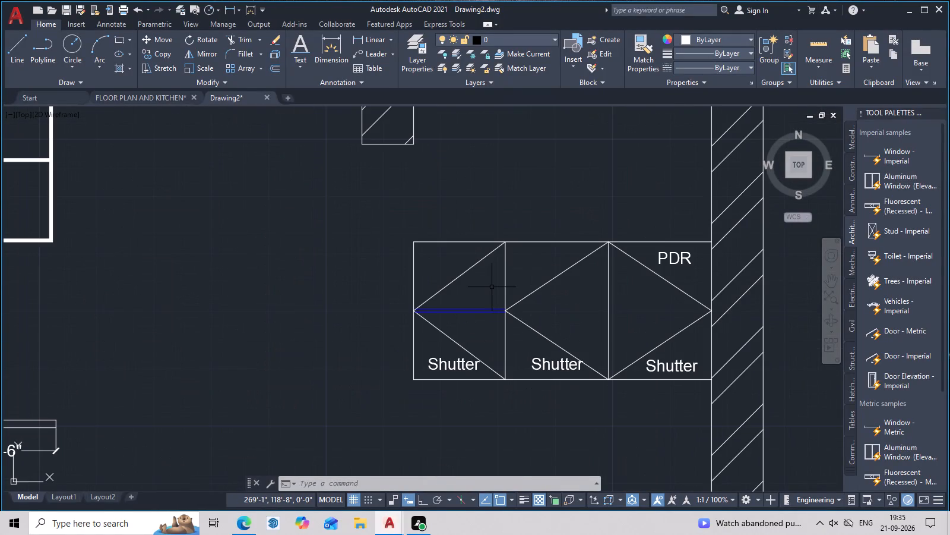
scroll(463, 216, down, 2)
middle_drag(477, 224, 484, 255)
middle_drag(528, 344, 531, 308)
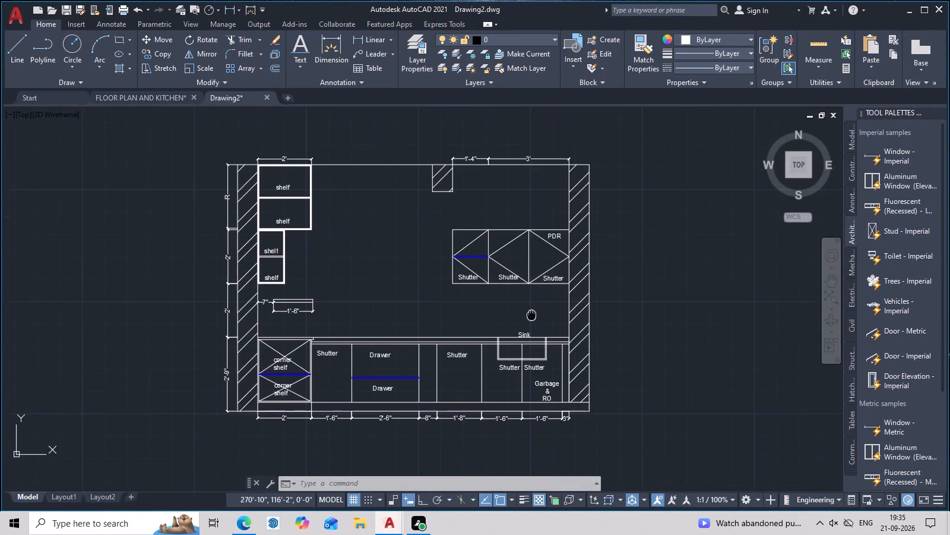
middle_drag(531, 308, 536, 291)
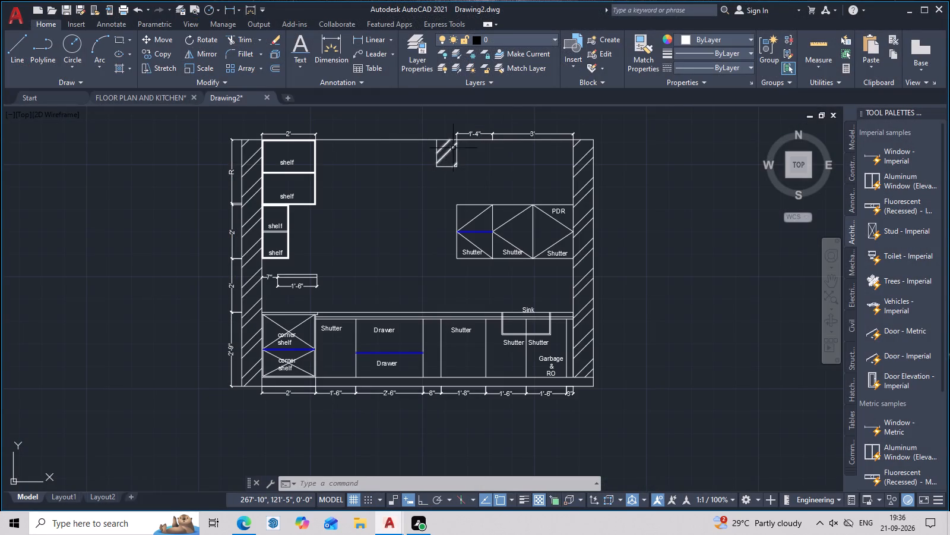
Compare the upper kitchen elevation with the lower one, focusing on the base units and the corner cabinet's supports.
scroll(453, 148, down, 2)
middle_drag(442, 152, 389, 385)
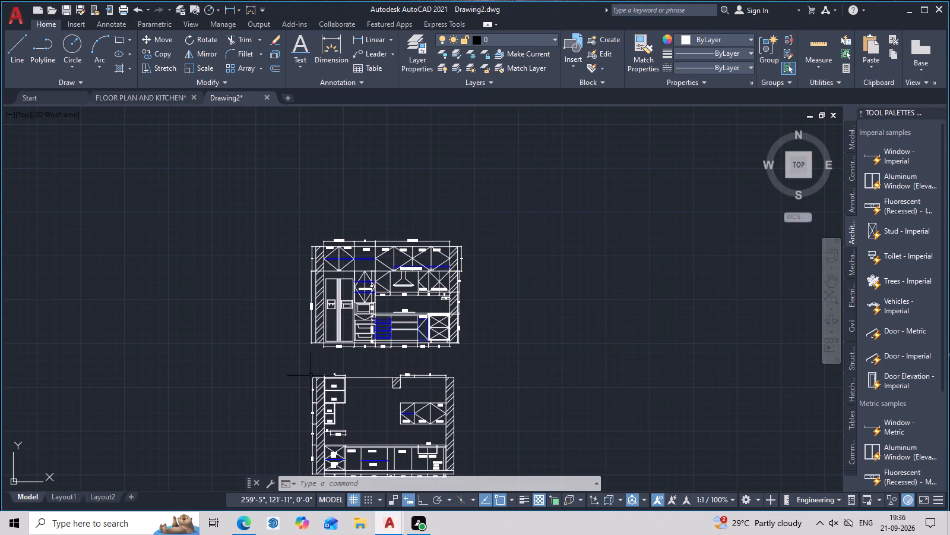
scroll(306, 341, up, 3)
scroll(592, 329, down, 3)
middle_drag(592, 329, 504, 371)
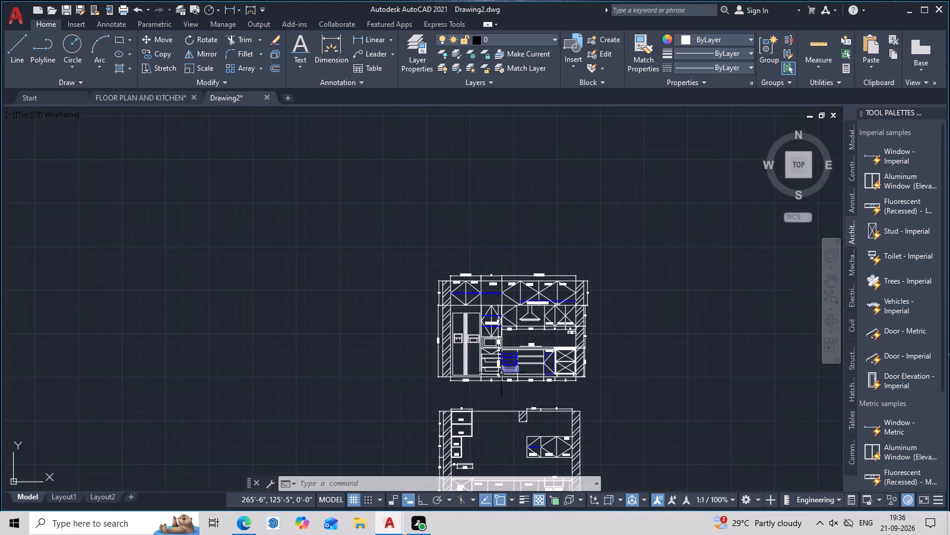
middle_drag(518, 369, 522, 362)
scroll(522, 362, up, 3)
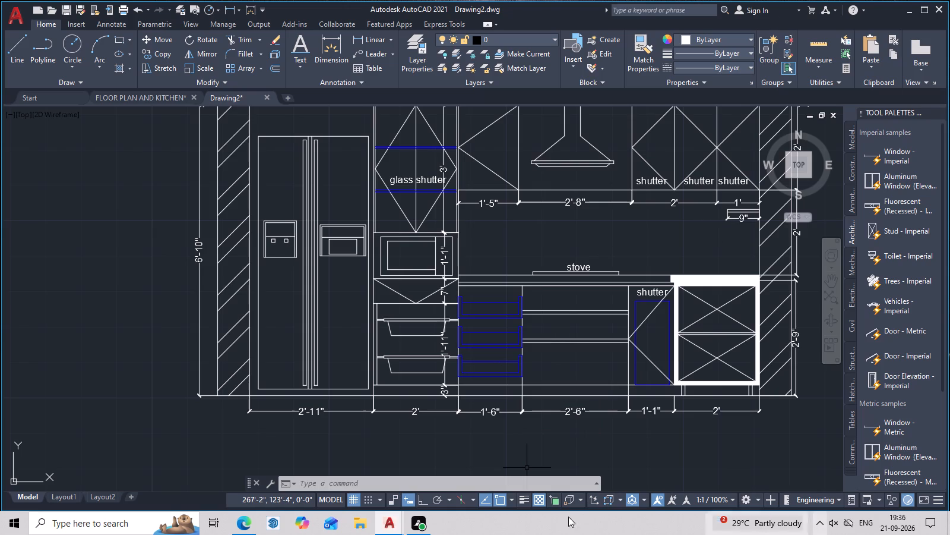
scroll(545, 505, down, 4)
scroll(581, 405, down, 2)
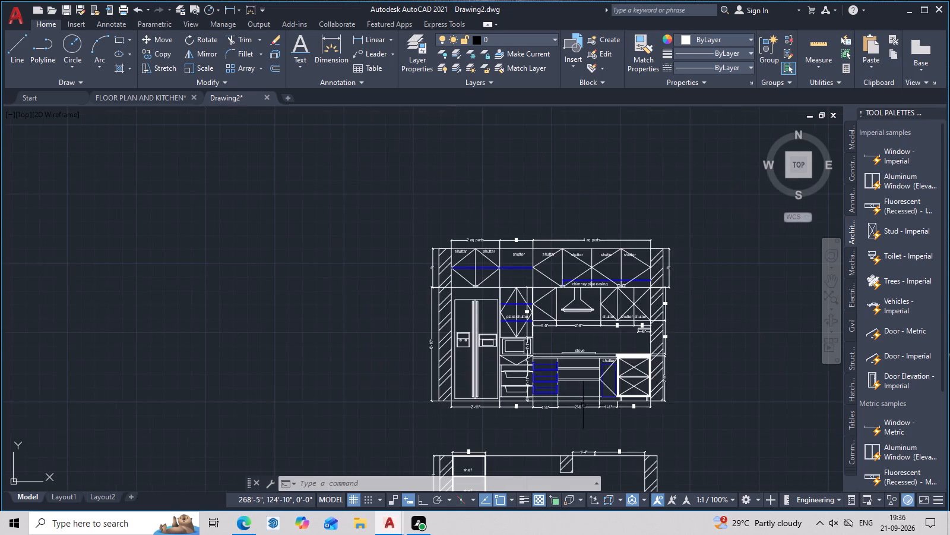
middle_drag(617, 435, 597, 453)
scroll(601, 453, up, 3)
middle_drag(600, 388, 587, 304)
scroll(587, 303, down, 5)
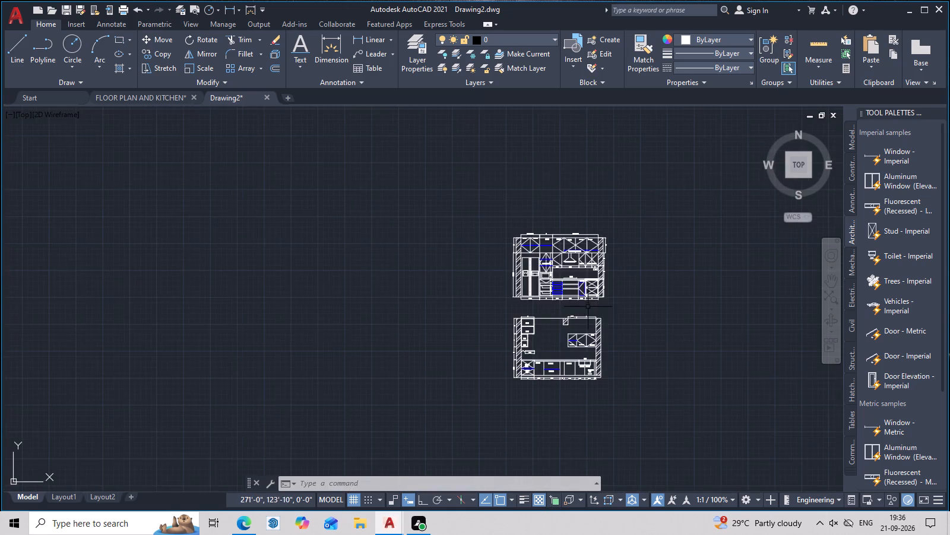
middle_drag(591, 317, 577, 230)
scroll(575, 263, up, 3)
middle_drag(556, 305, 538, 327)
scroll(434, 353, up, 2)
middle_drag(348, 369, 378, 353)
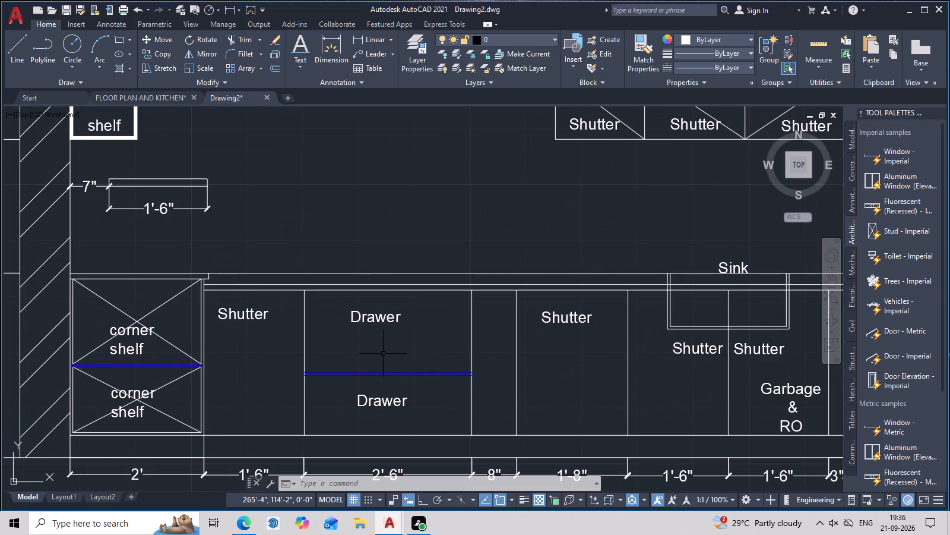
middle_drag(274, 276, 235, 302)
middle_drag(244, 364, 242, 373)
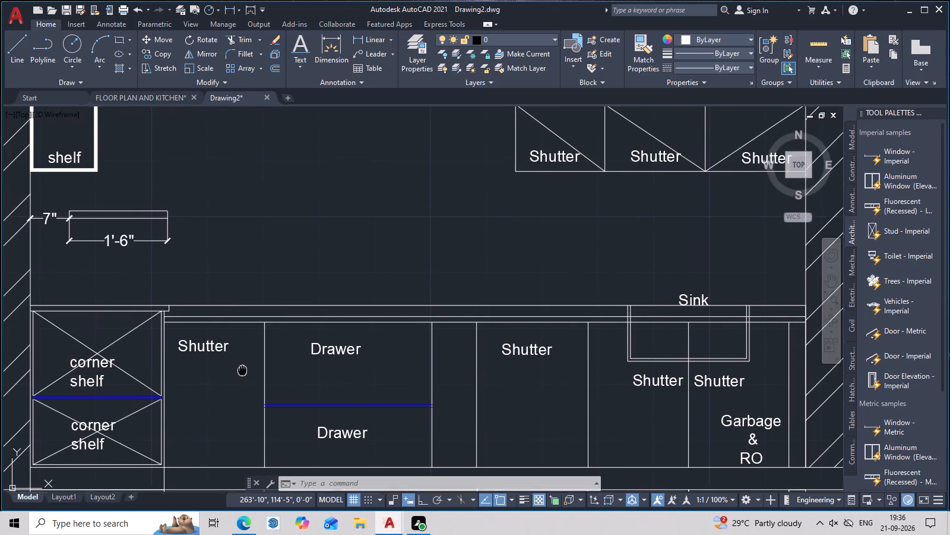
middle_drag(242, 373, 240, 377)
scroll(240, 377, down, 2)
middle_drag(240, 377, 286, 292)
scroll(355, 278, down, 1)
middle_drag(359, 284, 349, 349)
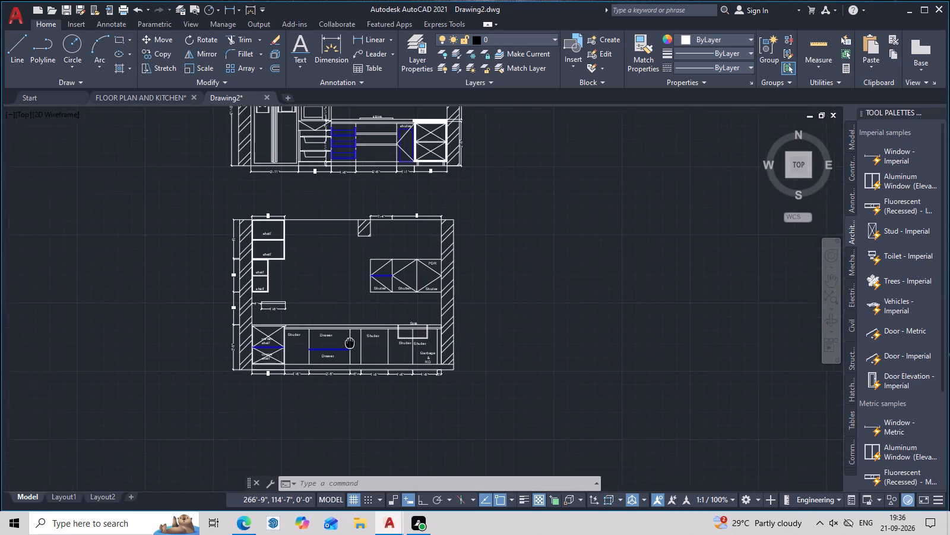
middle_drag(349, 349, 347, 352)
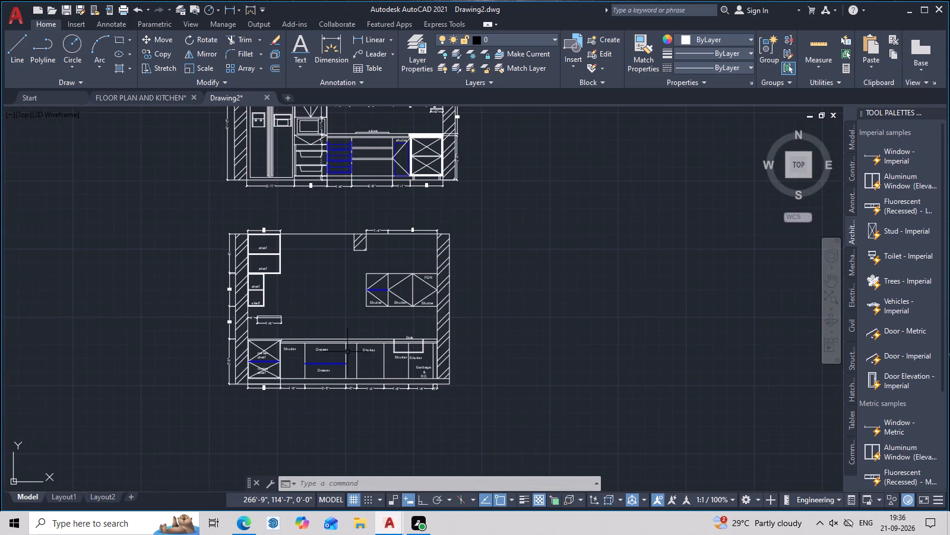
Draw a 4" vertical line from the corner shelf unit's base to the floor line, near its shutter-side end.
scroll(294, 391, up, 2)
middle_click(268, 389)
scroll(265, 380, up, 2)
middle_drag(262, 376, 337, 372)
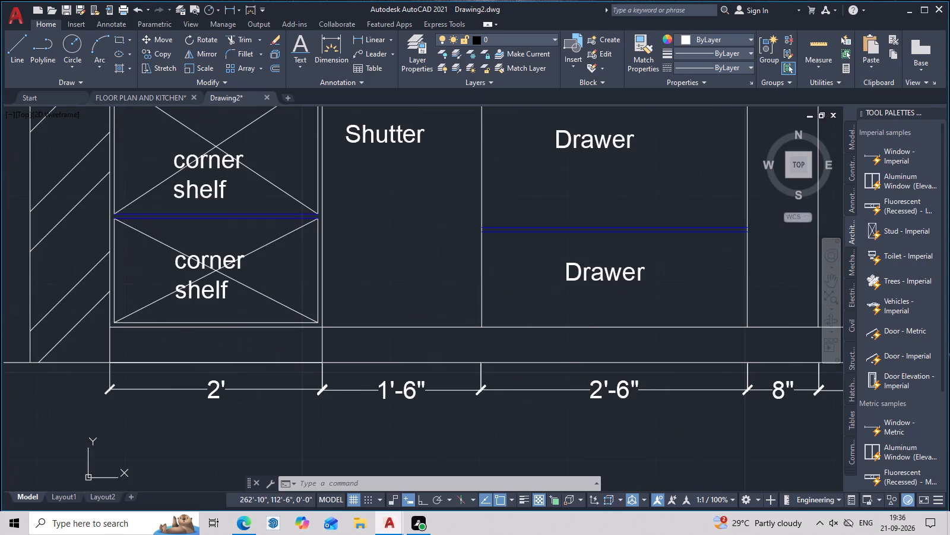
text(l)
key(space)
scroll(316, 370, up, 1)
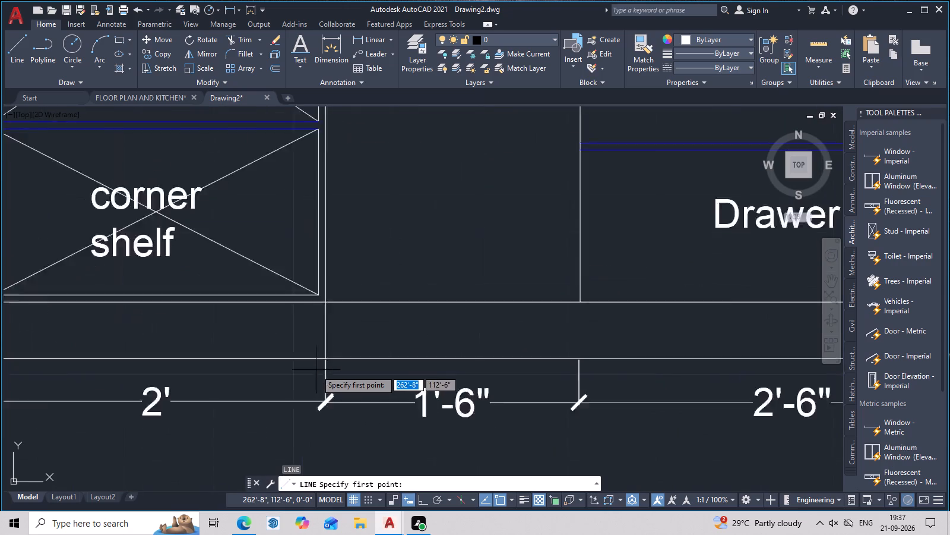
scroll(316, 370, up, 1)
click(274, 262)
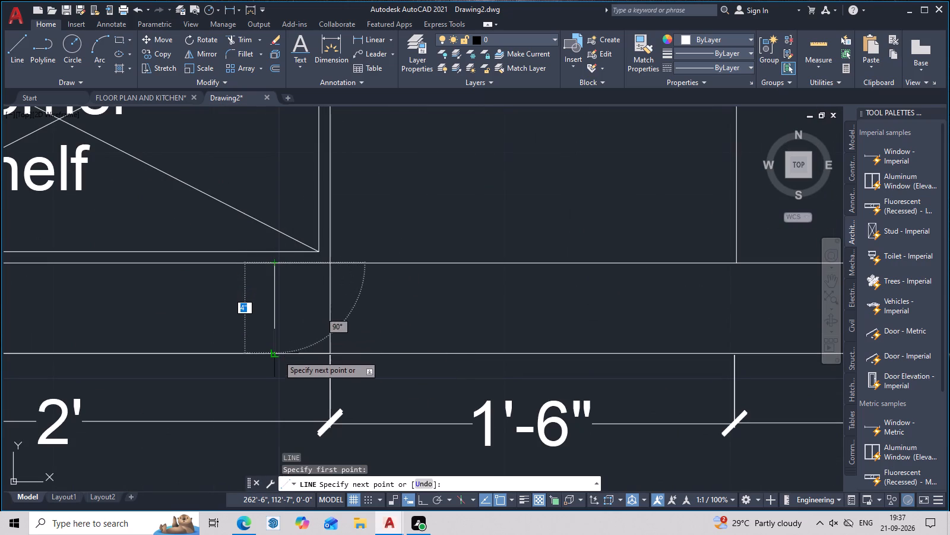
click(278, 358)
key(Escape)
Offset the new vertical line 1" toward the hatched wall to form a leg under the corner shelf unit.
text(o)
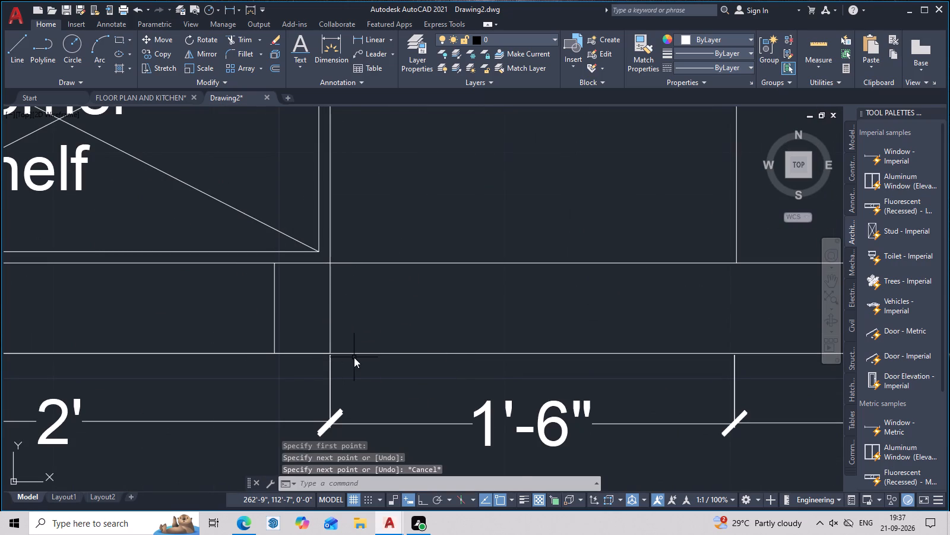
key(space)
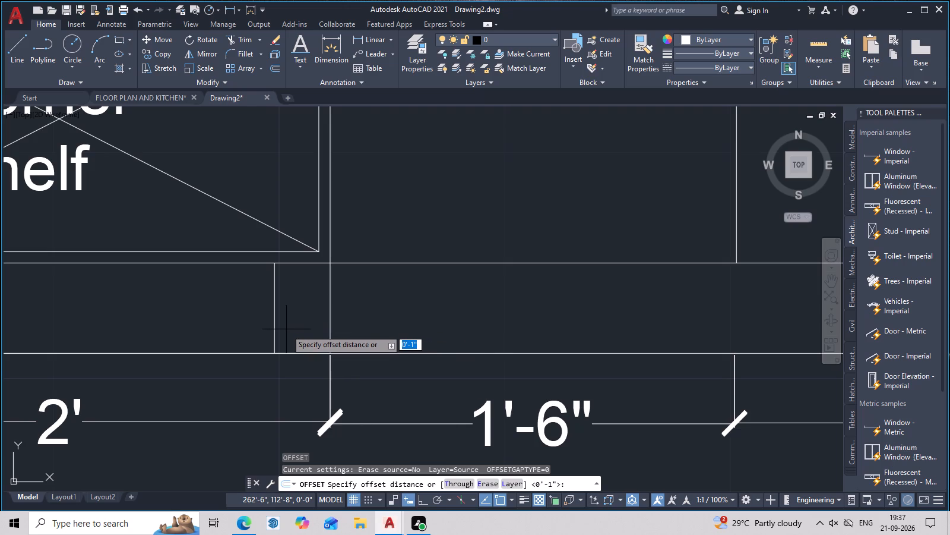
text(1)
key(space)
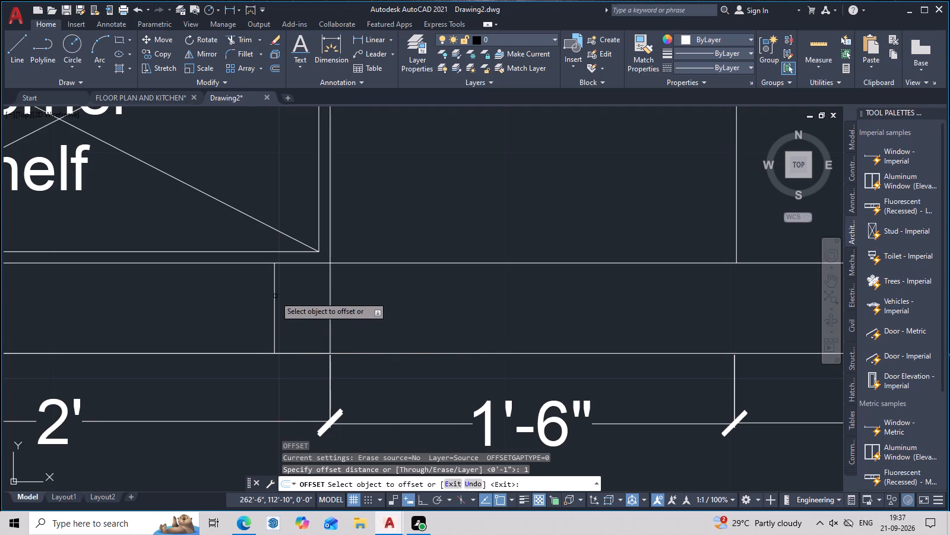
click(275, 297)
click(163, 297)
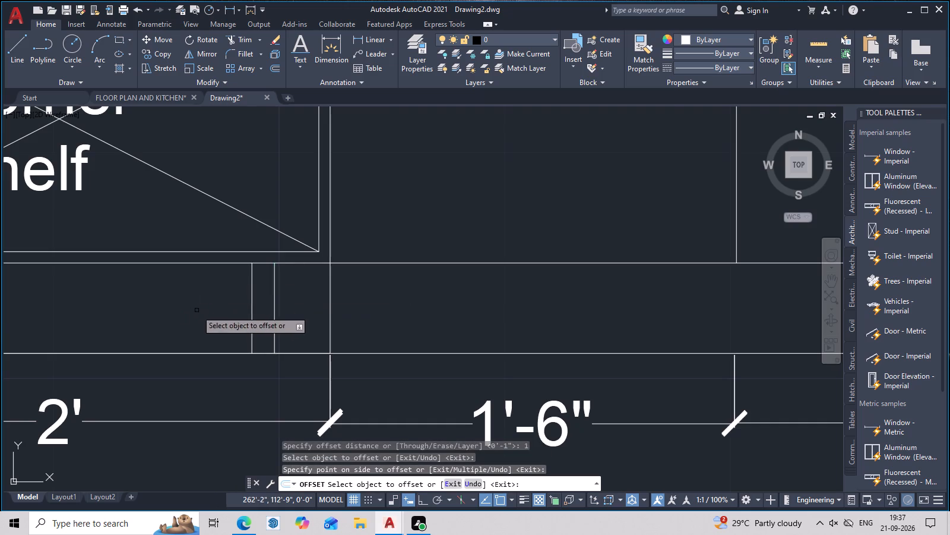
scroll(198, 311, down, 2)
middle_drag(217, 319, 436, 340)
key(Escape)
Mirror the two leg lines about the vertical midline between the corner shelf's bottom corners, keeping the originals.
scroll(465, 331, up, 2)
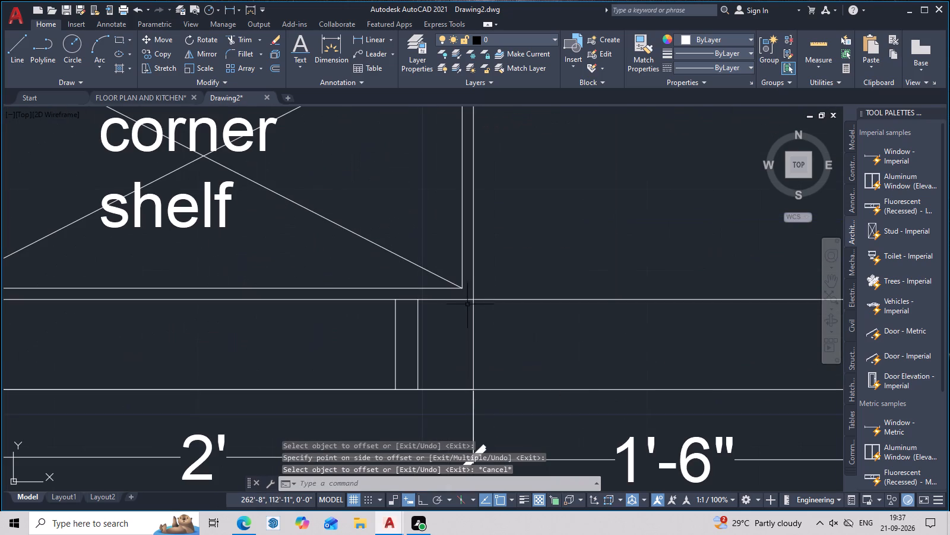
drag(465, 307, 353, 364)
text(mi)
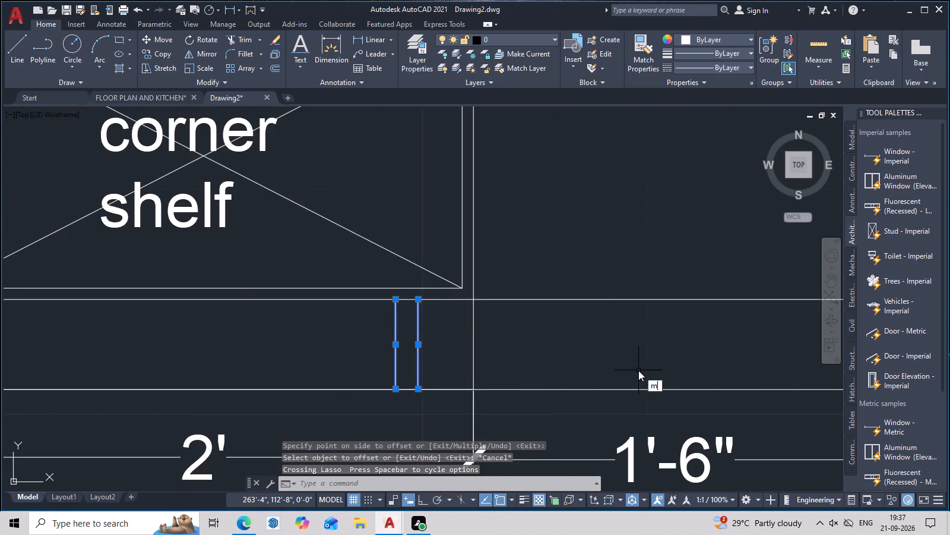
key(space)
scroll(444, 345, down, 3)
middle_drag(471, 348, 591, 355)
scroll(450, 358, up, 2)
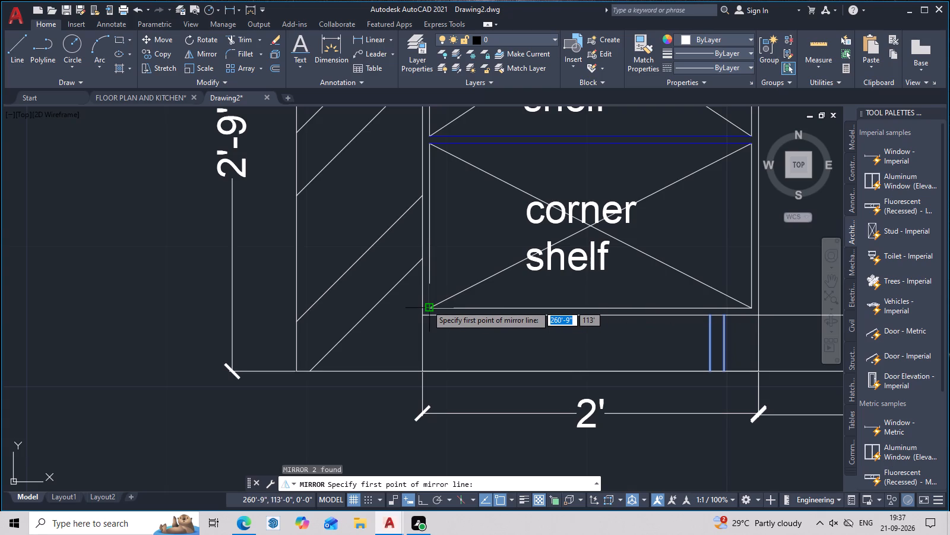
key(m)
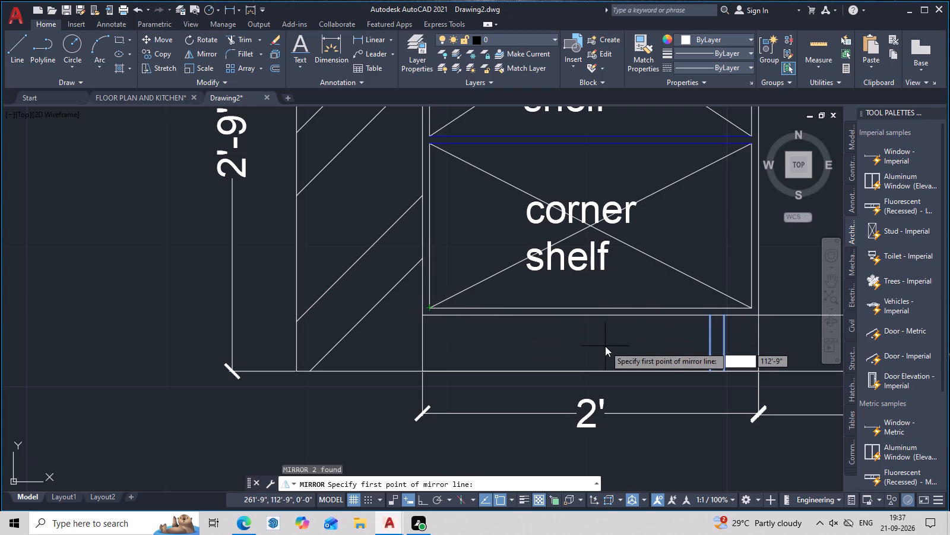
text(2p)
key(space)
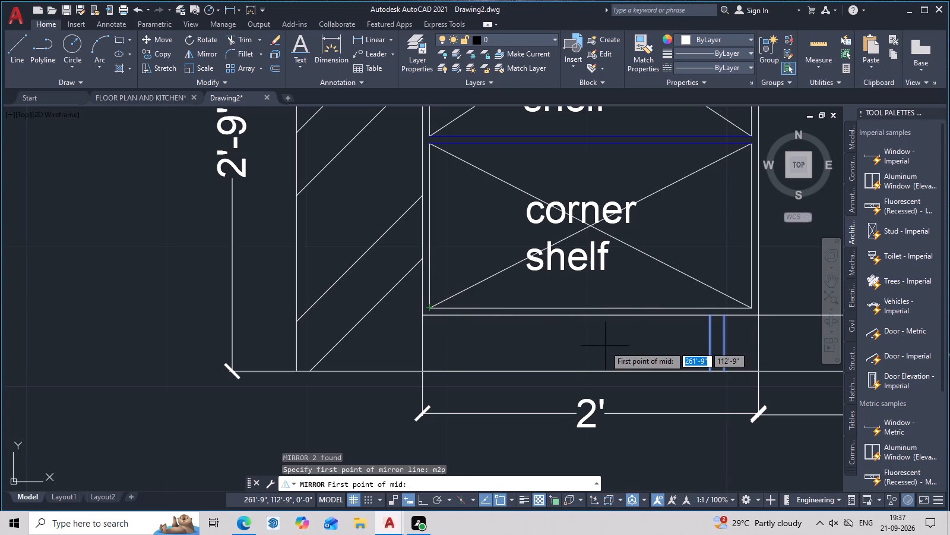
click(427, 309)
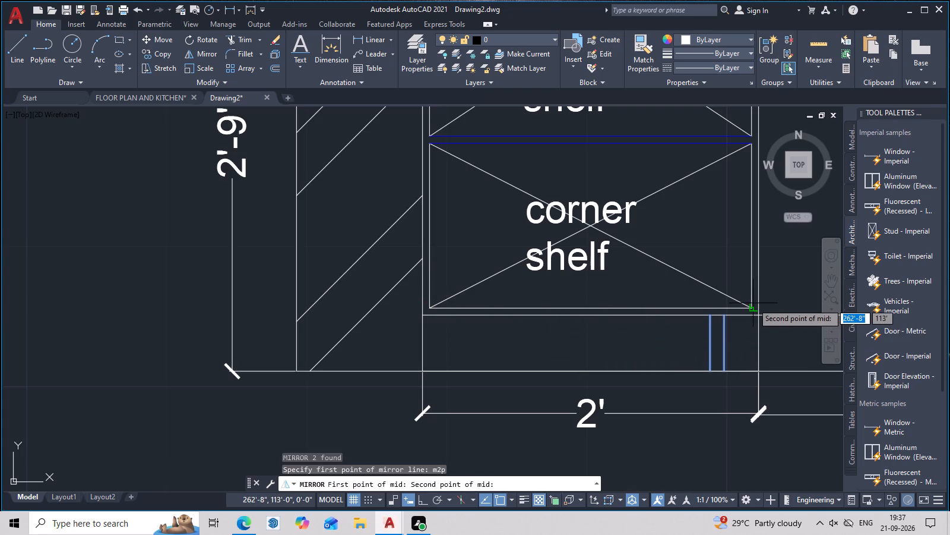
click(752, 308)
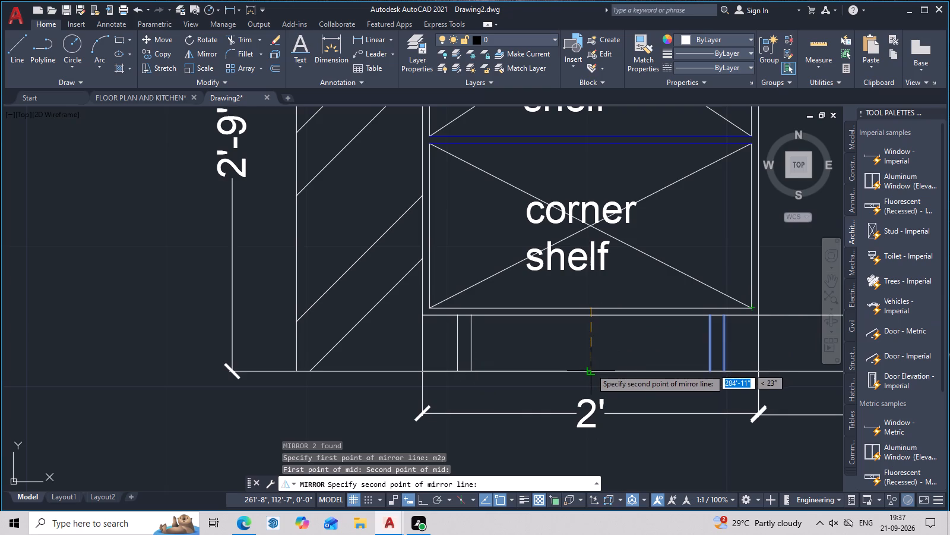
click(591, 374)
drag(607, 415, 591, 374)
scroll(620, 334, down, 3)
middle_drag(628, 335, 575, 356)
scroll(644, 330, up, 2)
key(Escape)
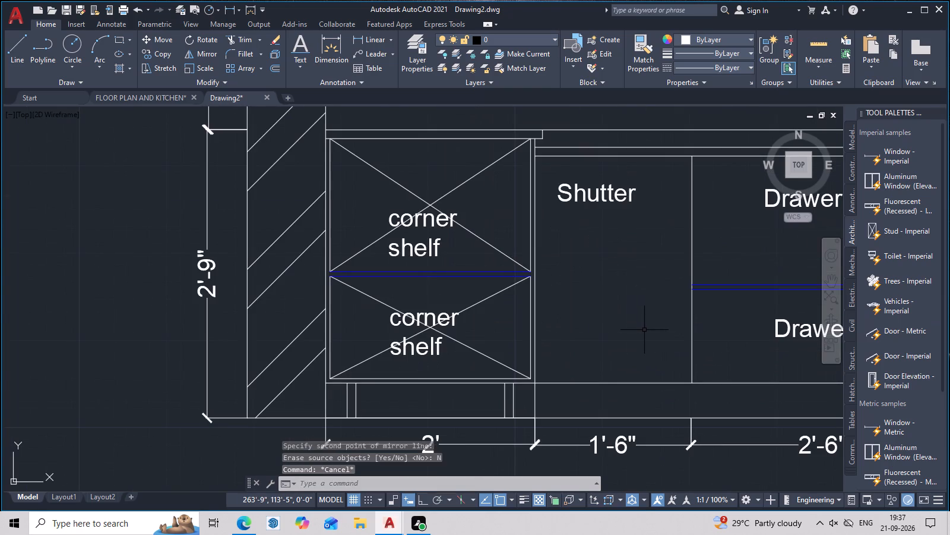
Fill the corner shelf unit's frame, both its legs and the countertop strip above it with a white solid hatch.
text(h)
key(space)
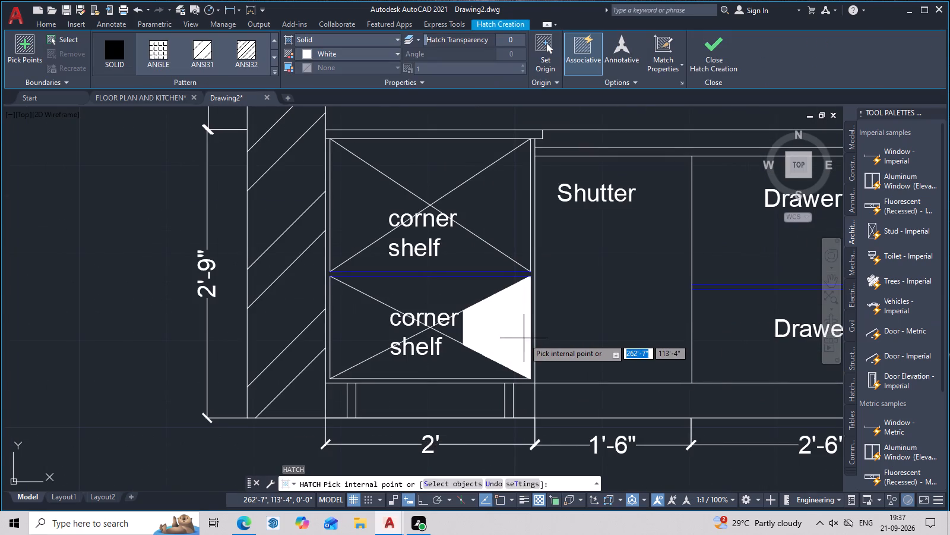
click(533, 329)
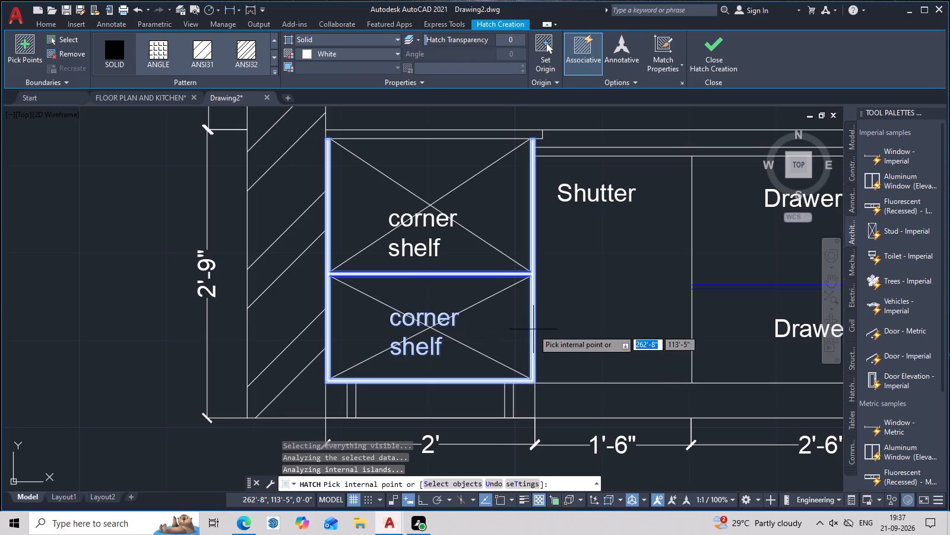
click(511, 398)
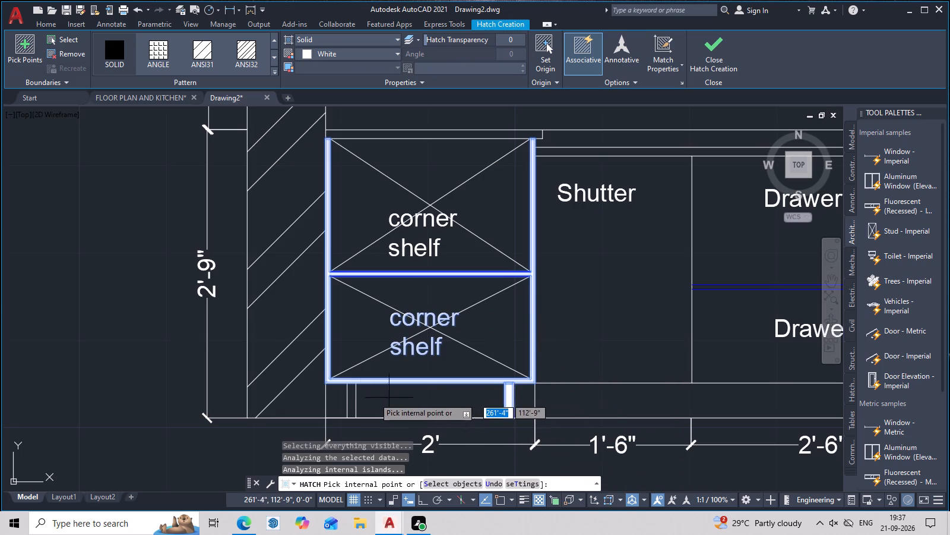
click(351, 399)
scroll(417, 373, down, 2)
middle_drag(430, 367, 432, 394)
scroll(476, 247, up, 2)
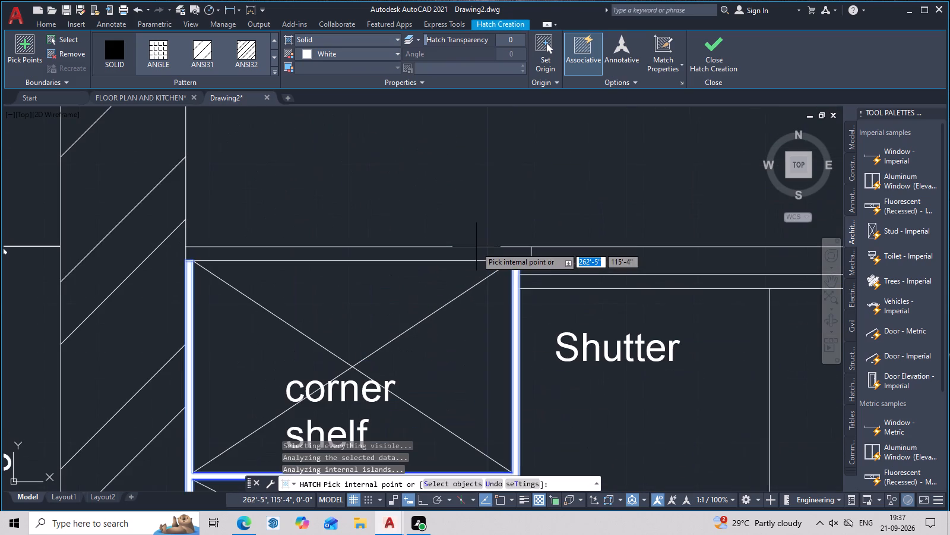
click(477, 251)
scroll(517, 278, down, 2)
key(Escape)
Fill both legs under the corner unit in the upper elevation with a white solid hatch.
scroll(583, 315, down, 3)
middle_drag(626, 349, 605, 350)
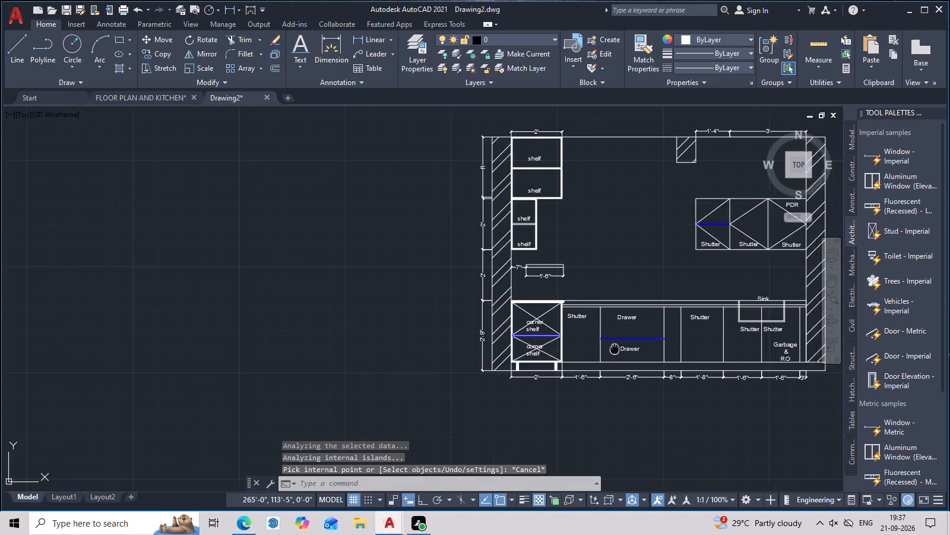
middle_drag(605, 350, 504, 353)
scroll(632, 347, up, 1)
scroll(632, 347, down, 2)
middle_drag(622, 358, 563, 431)
scroll(661, 328, up, 2)
middle_drag(661, 331, 641, 389)
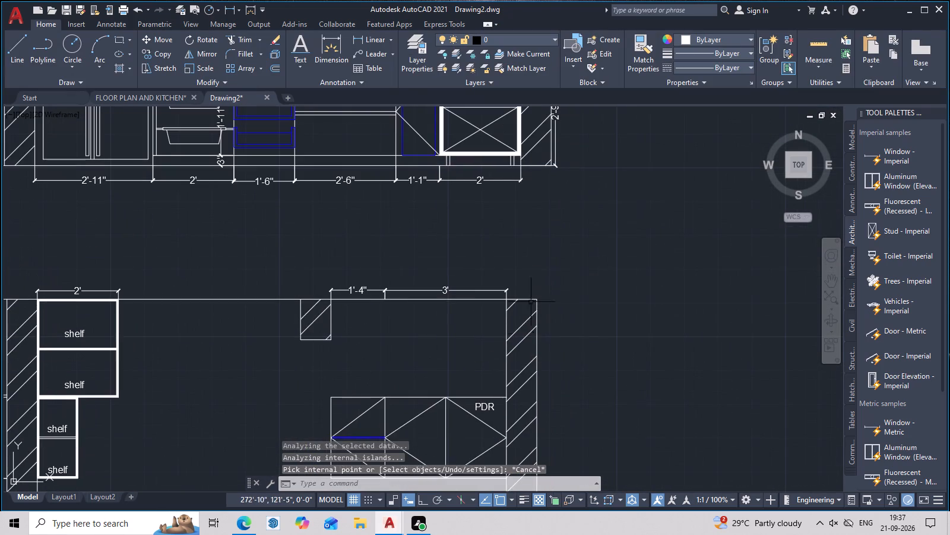
scroll(548, 258, down, 1)
scroll(539, 204, up, 2)
text(h)
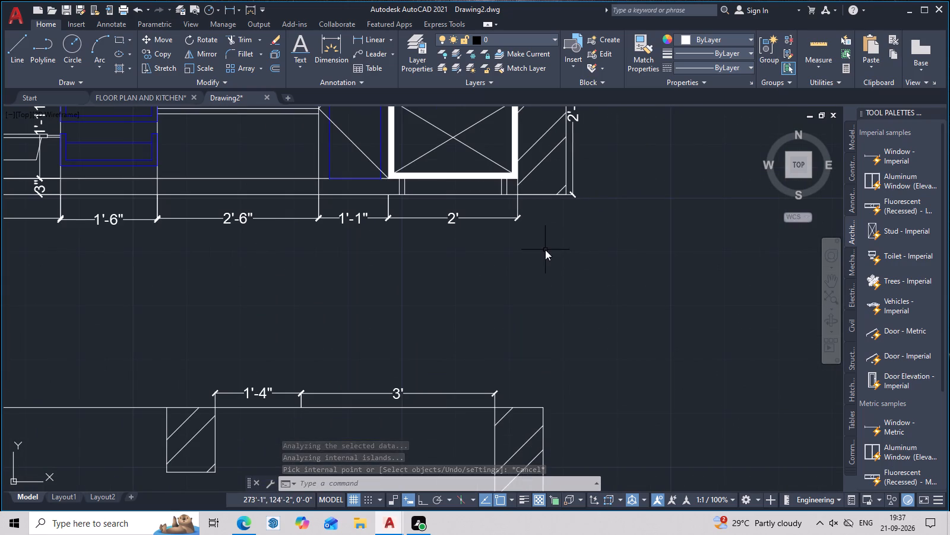
key(space)
scroll(523, 199, up, 2)
click(475, 170)
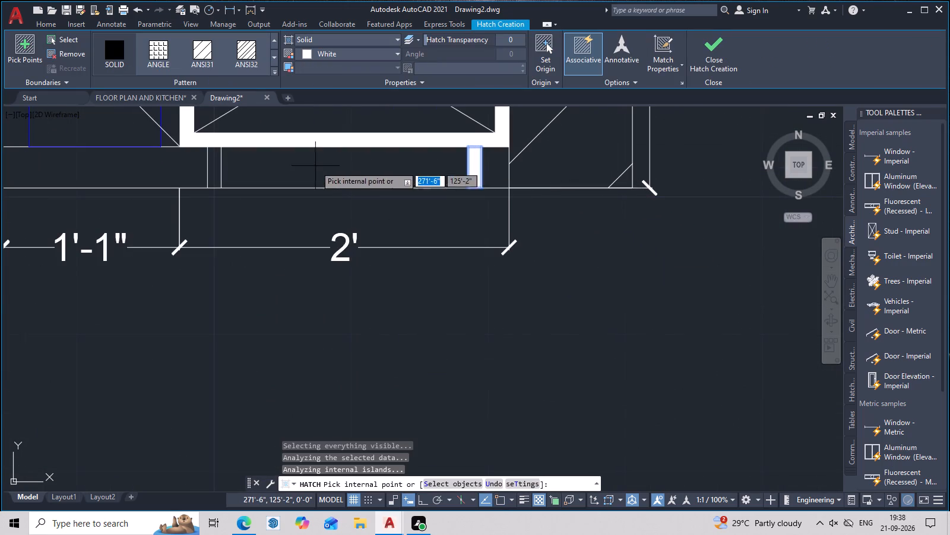
click(210, 170)
scroll(274, 181, down, 3)
middle_drag(362, 289, 401, 373)
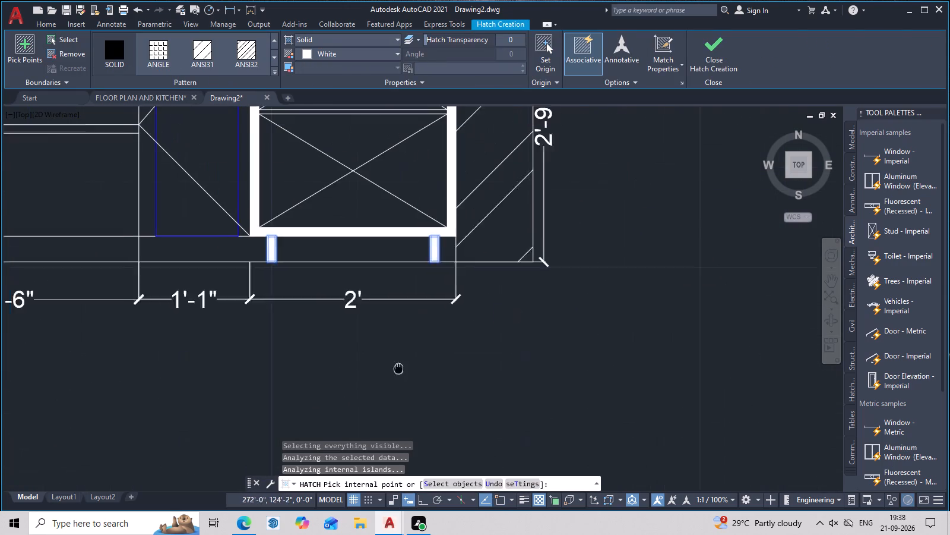
middle_drag(401, 373, 408, 384)
key(Escape)
Examine both kitchen elevations, from the lower one up to the overhead shutters and base cabinets, for parts still unfinished.
scroll(463, 259, down, 3)
middle_drag(476, 282, 530, 376)
middle_drag(539, 366, 645, 181)
middle_drag(569, 320, 571, 311)
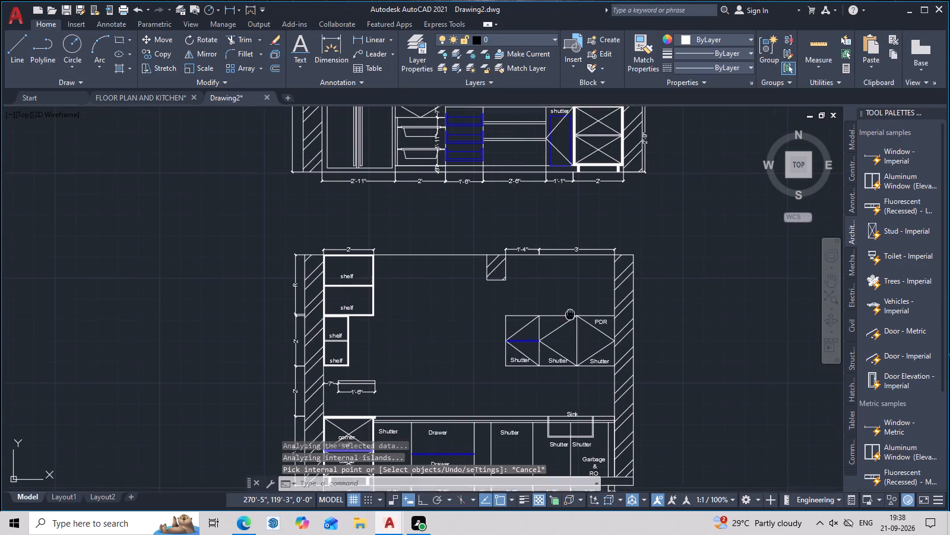
middle_drag(571, 311, 584, 215)
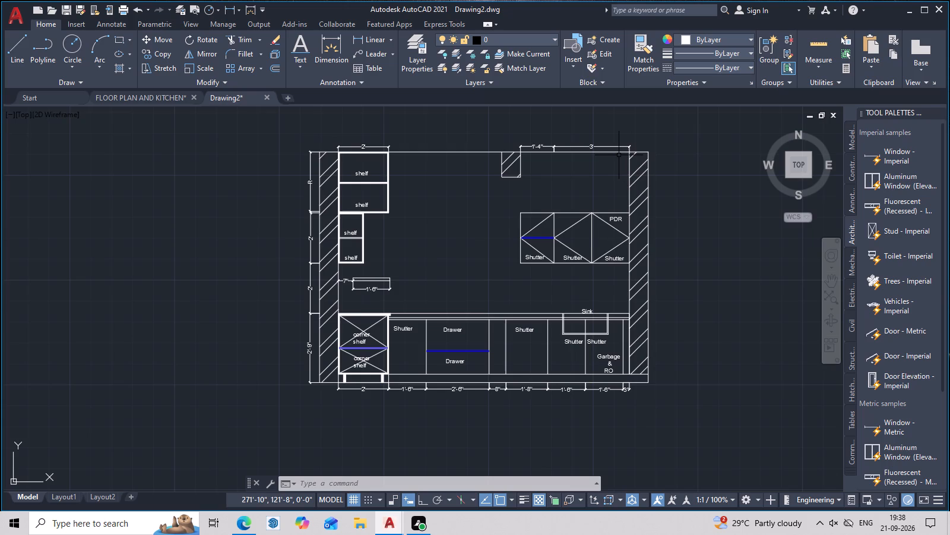
middle_drag(520, 156, 475, 282)
scroll(474, 283, down, 3)
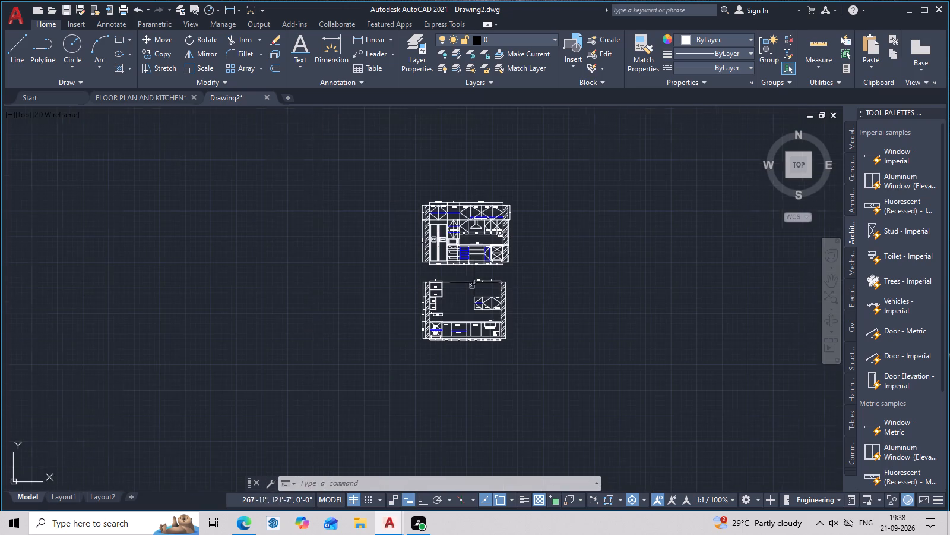
scroll(486, 233, up, 3)
middle_drag(487, 226, 468, 337)
scroll(498, 228, up, 3)
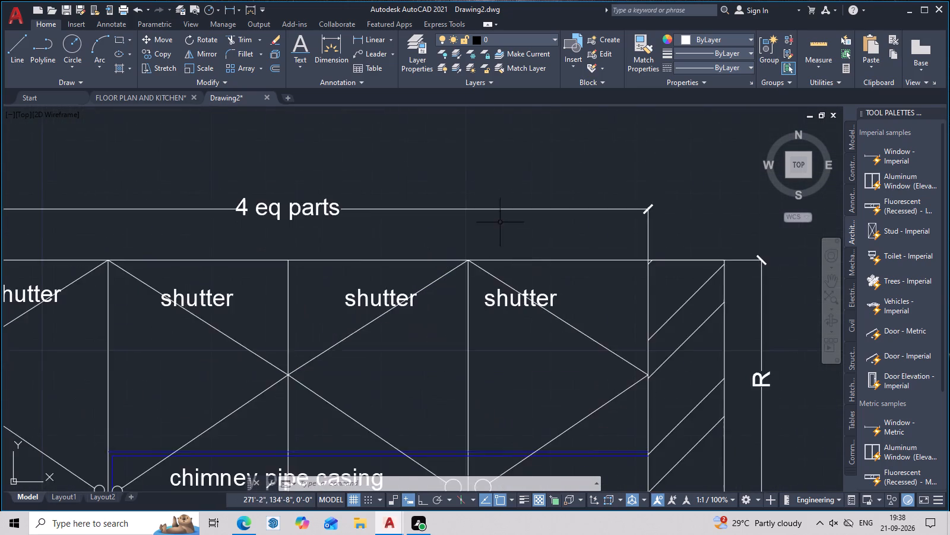
middle_drag(521, 262, 546, 207)
scroll(559, 279, down, 3)
middle_drag(579, 311, 602, 224)
middle_drag(615, 303, 632, 235)
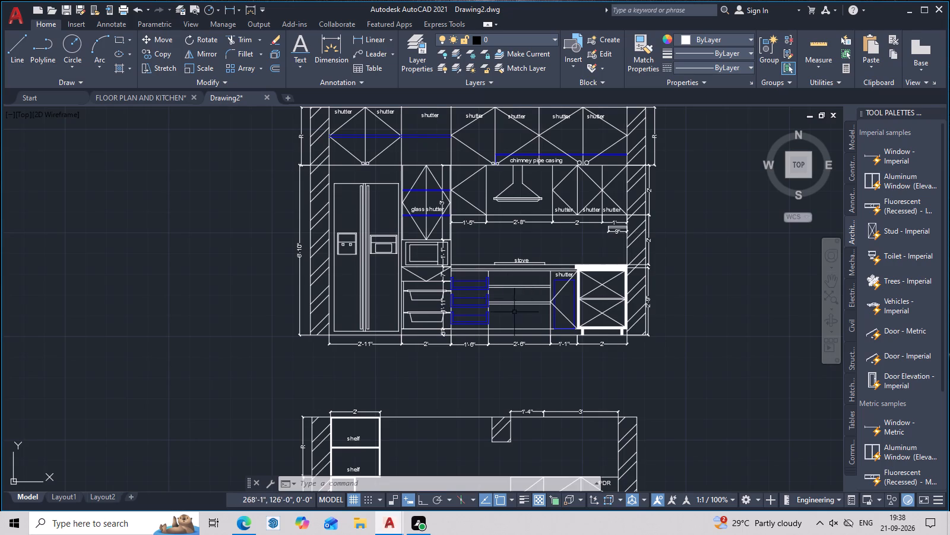
Add the multiline text "corner shelf" on two lines inside the upper elevation's corner unit, near its middle shelf.
middle_drag(549, 327, 502, 323)
scroll(509, 315, up, 3)
middle_drag(511, 297, 353, 350)
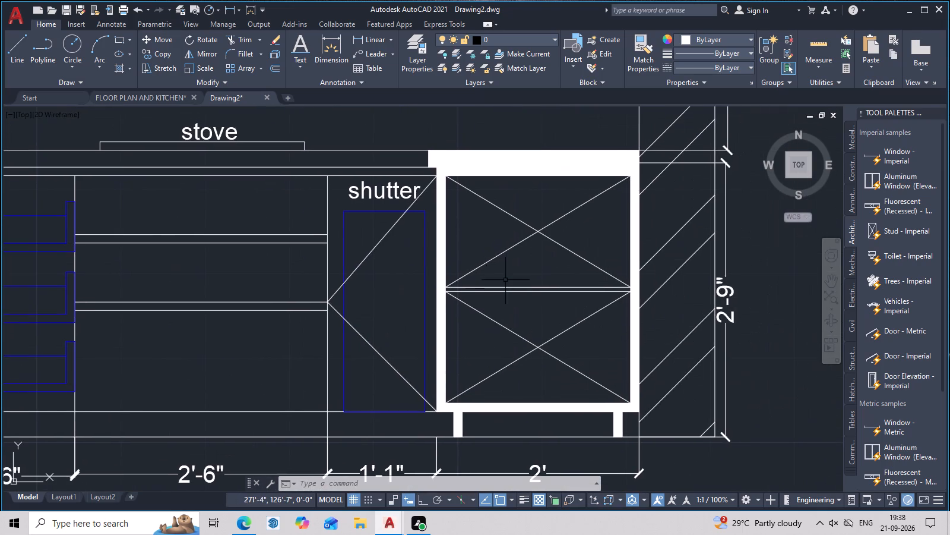
text(t)
key(space)
scroll(486, 213, up, 1)
middle_drag(522, 266, 401, 201)
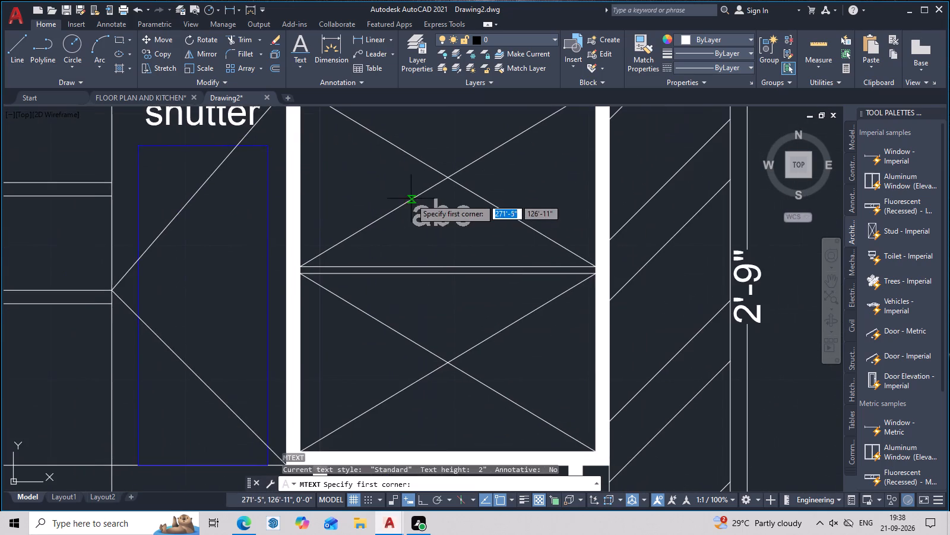
click(400, 199)
click(527, 244)
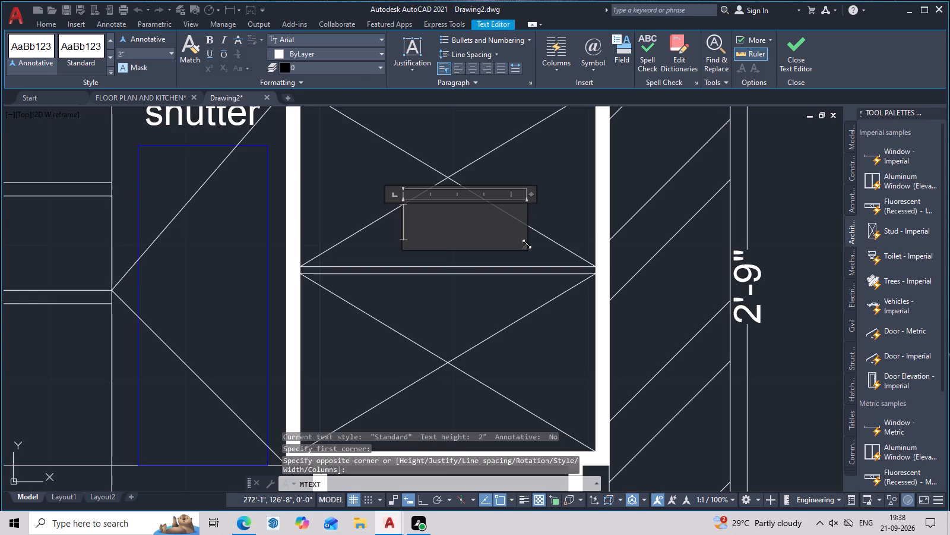
text(co)
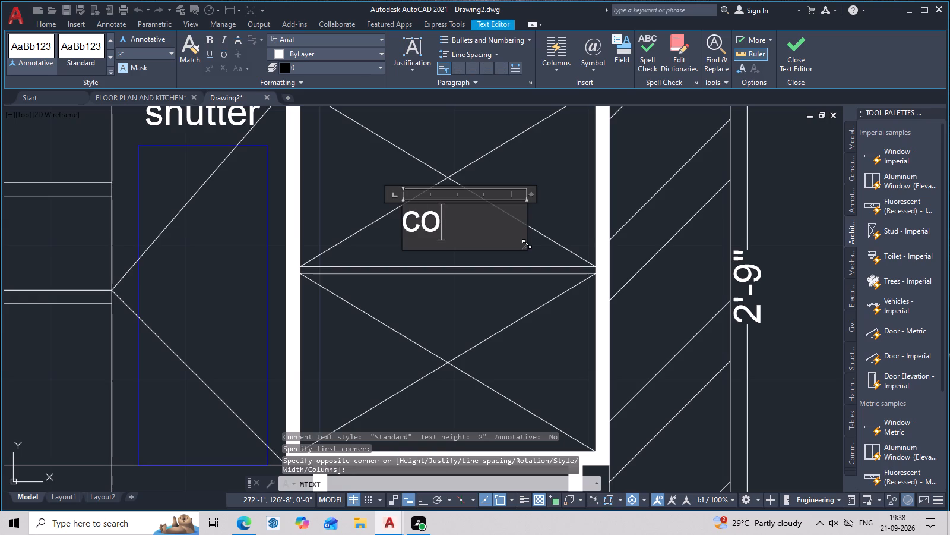
key(r)
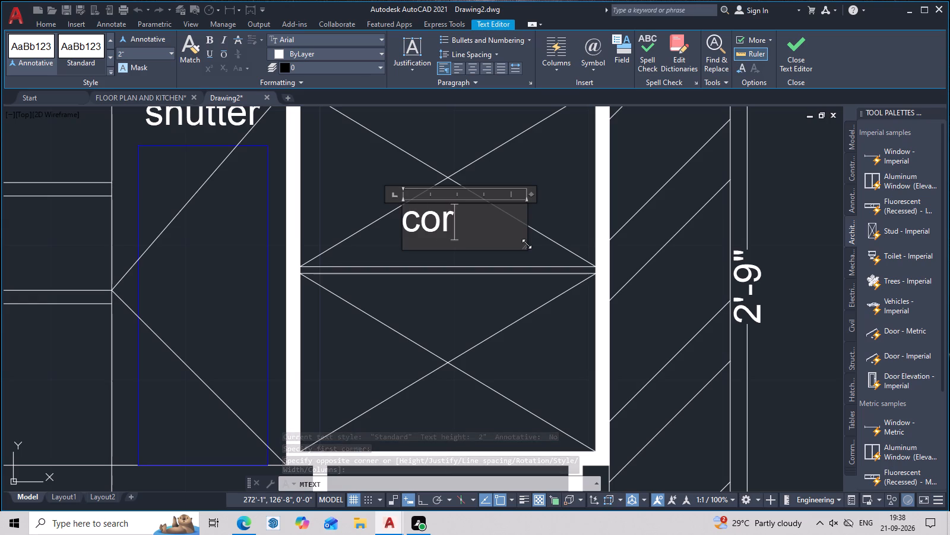
text(ner)
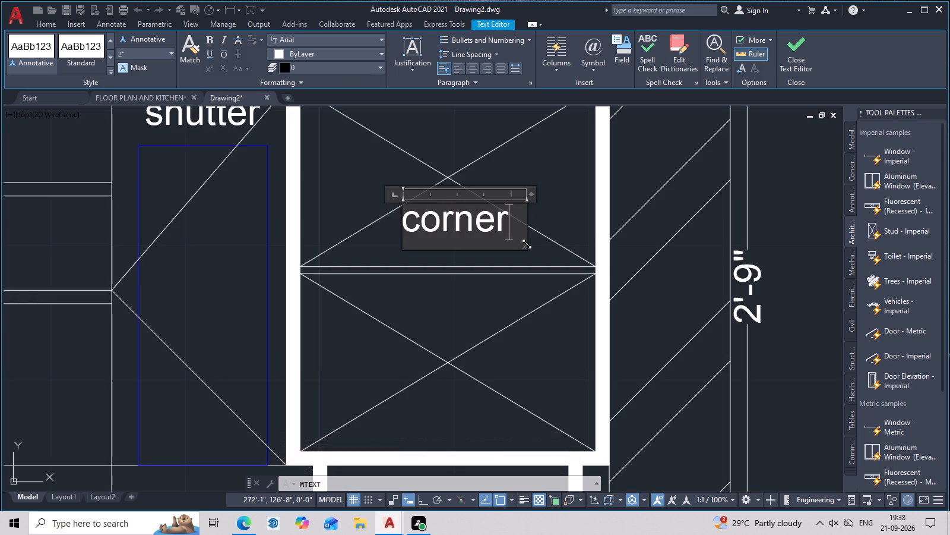
key(Return)
text(shw)
key(BackSpace)
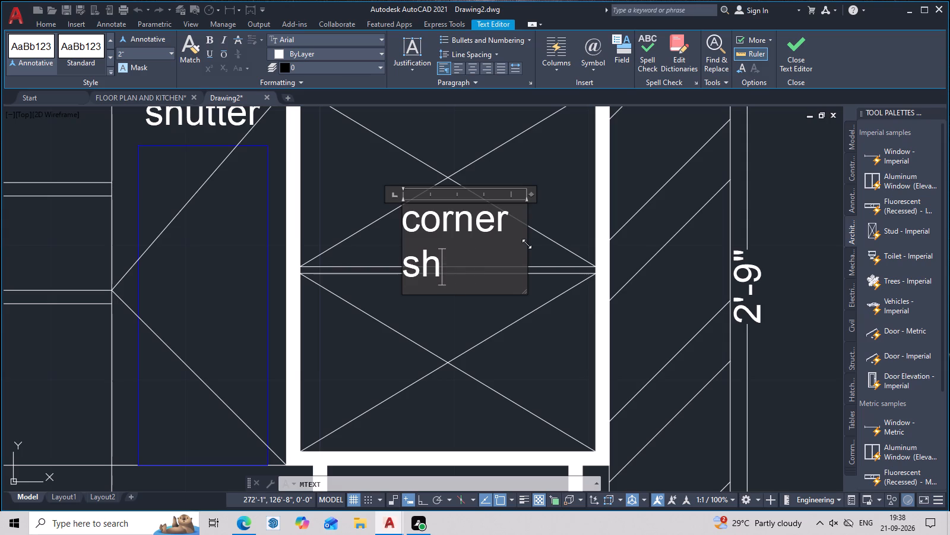
key(e)
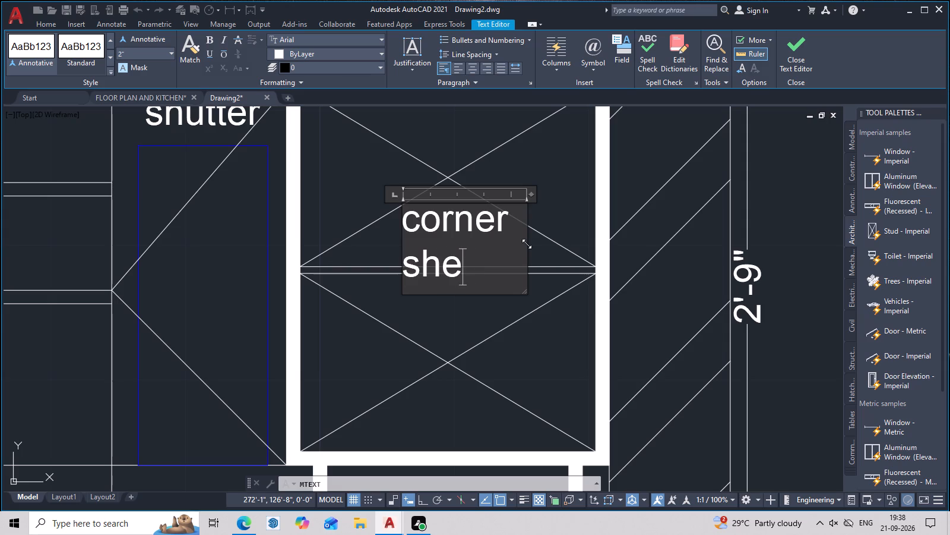
text(lf)
click(485, 162)
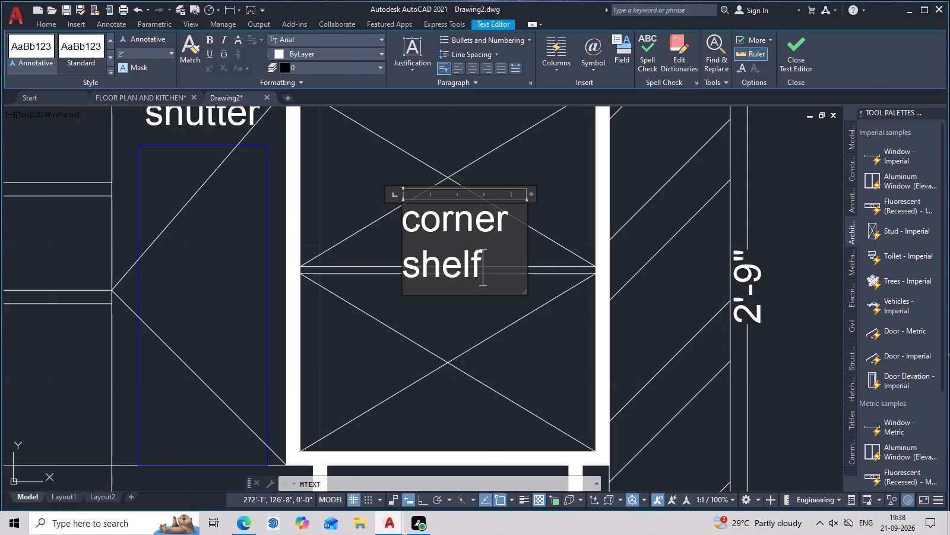
Move the "corner shelf" label up to the centre of the corner unit's upper compartment.
click(479, 218)
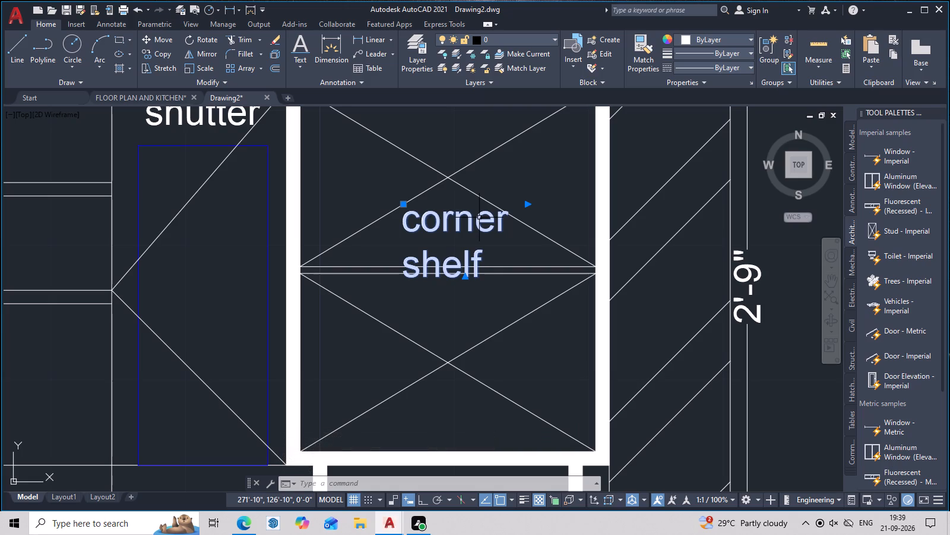
scroll(426, 321, down, 1)
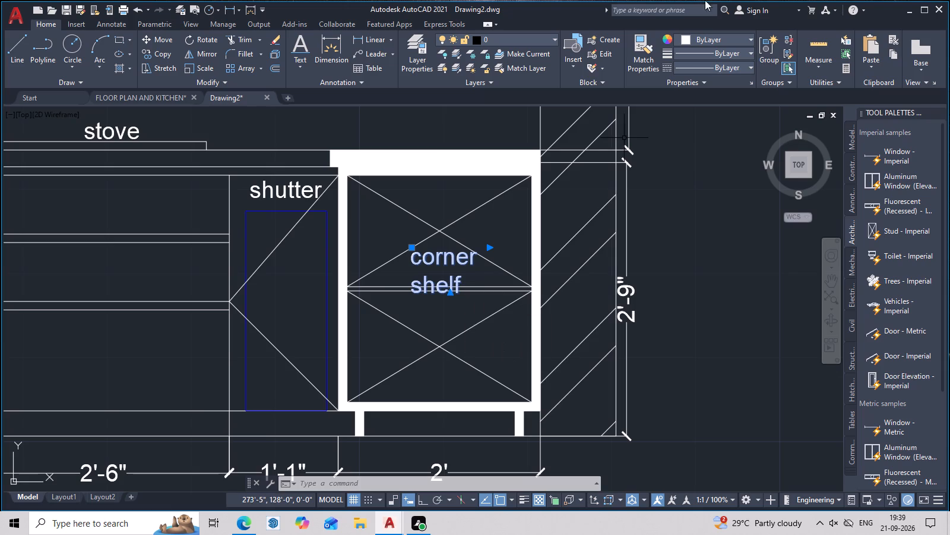
text(m)
key(space)
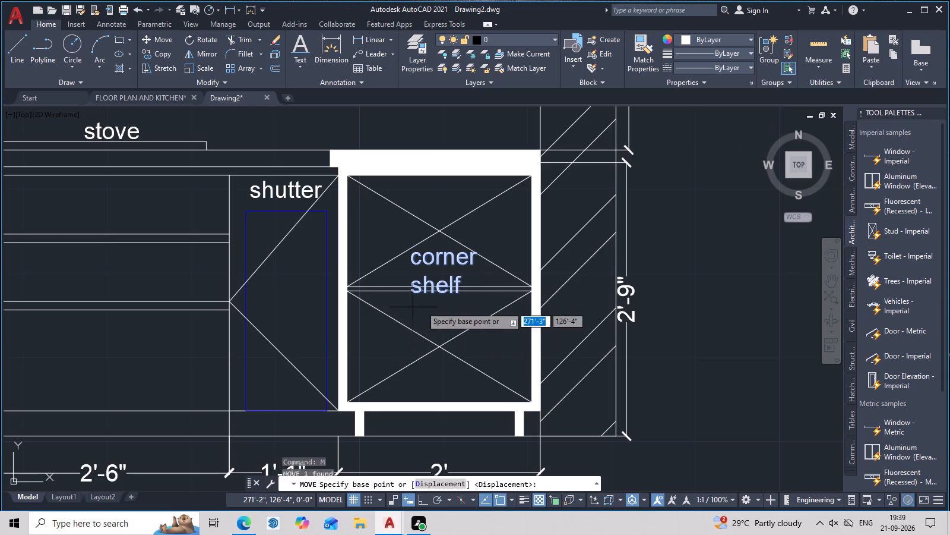
scroll(429, 266, up, 2)
click(433, 309)
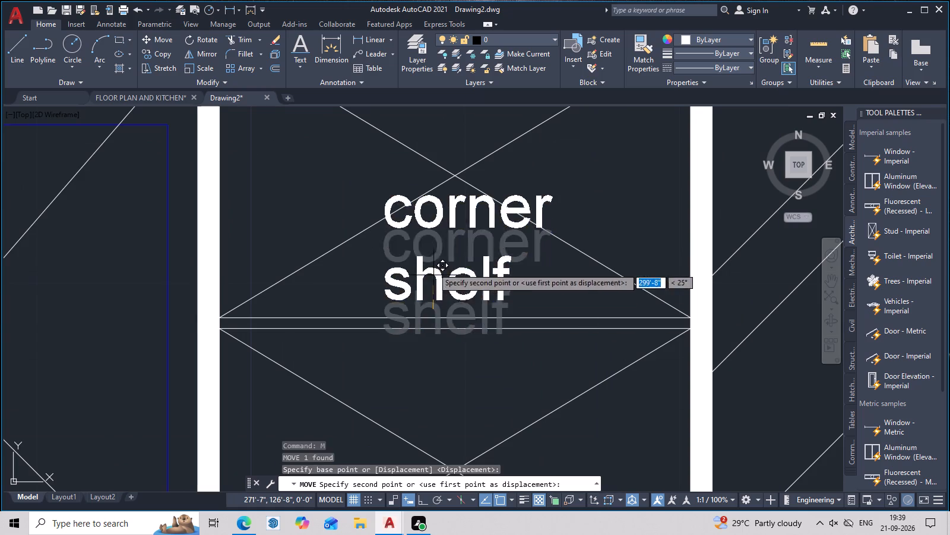
scroll(427, 233, down, 3)
middle_drag(427, 237, 423, 276)
scroll(423, 270, up, 2)
click(427, 254)
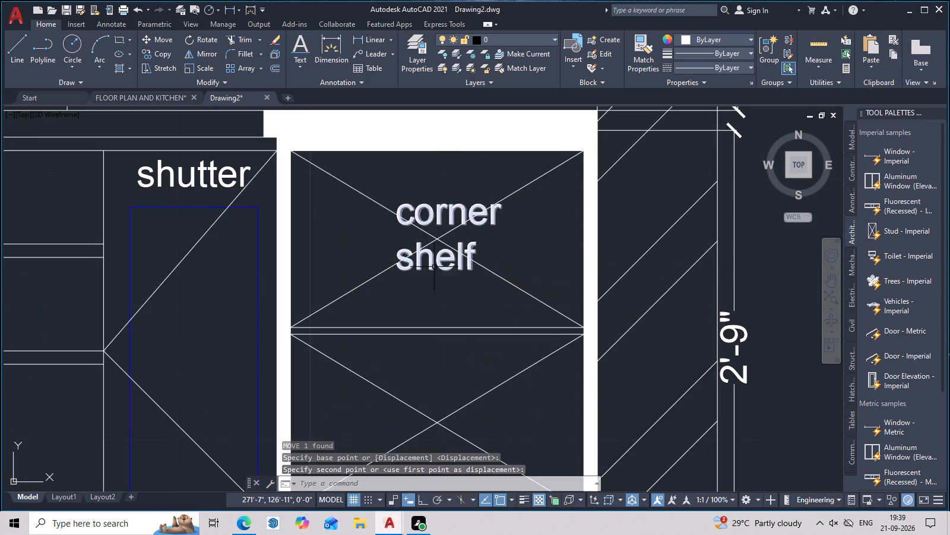
Copy the "corner shelf" label into the centre of the corner unit's lower compartment.
scroll(439, 286, down, 3)
middle_drag(448, 268, 452, 258)
scroll(452, 260, up, 3)
click(455, 257)
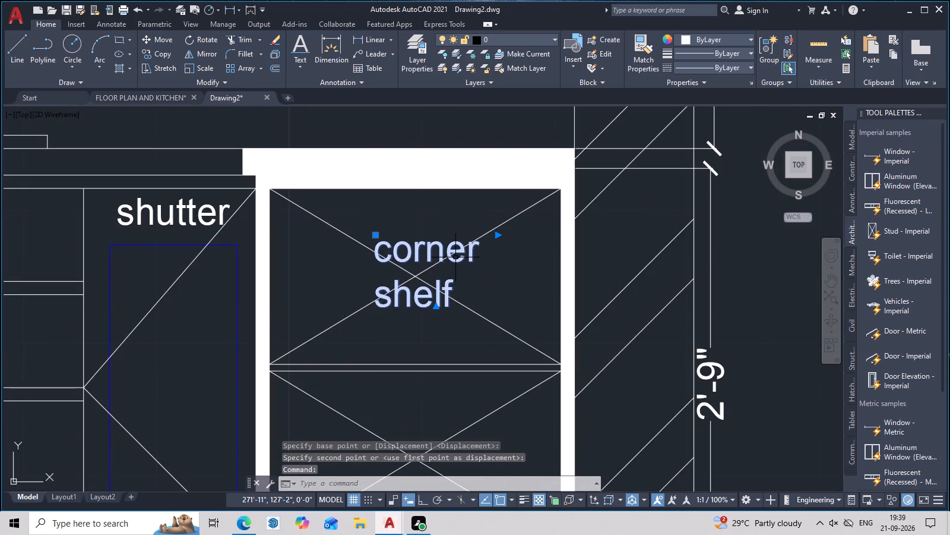
text(co)
key(space)
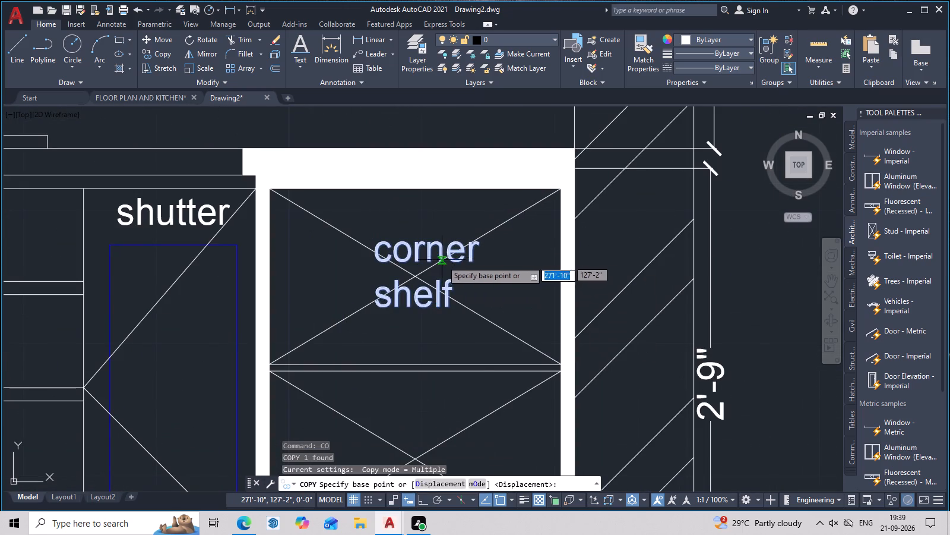
click(430, 290)
scroll(405, 383, down, 1)
middle_drag(411, 355, 436, 291)
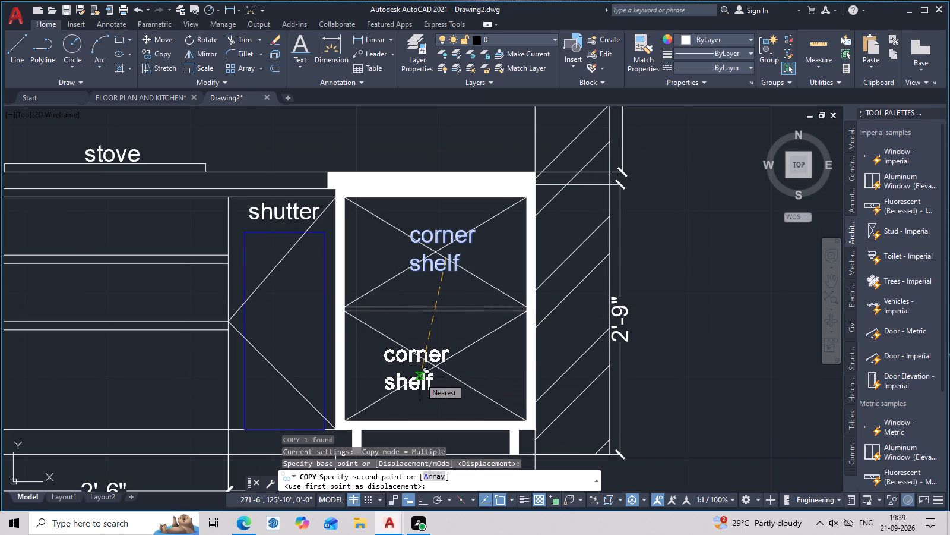
click(444, 374)
scroll(464, 401, down, 3)
middle_drag(470, 397, 540, 350)
key(Escape)
Review the labelled corner unit, the neighbouring base cabinets and both kitchen elevations.
scroll(549, 347, up, 4)
middle_drag(552, 343, 660, 333)
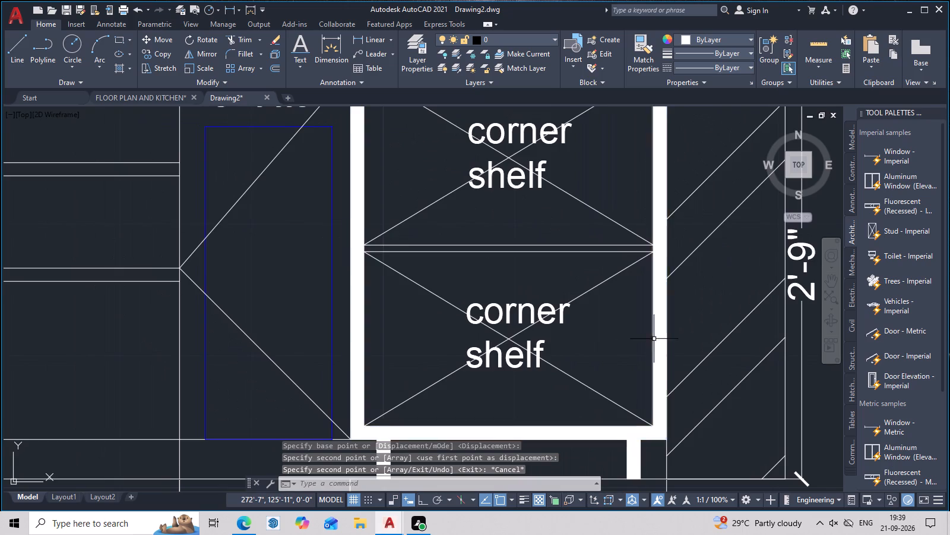
middle_drag(654, 339, 664, 385)
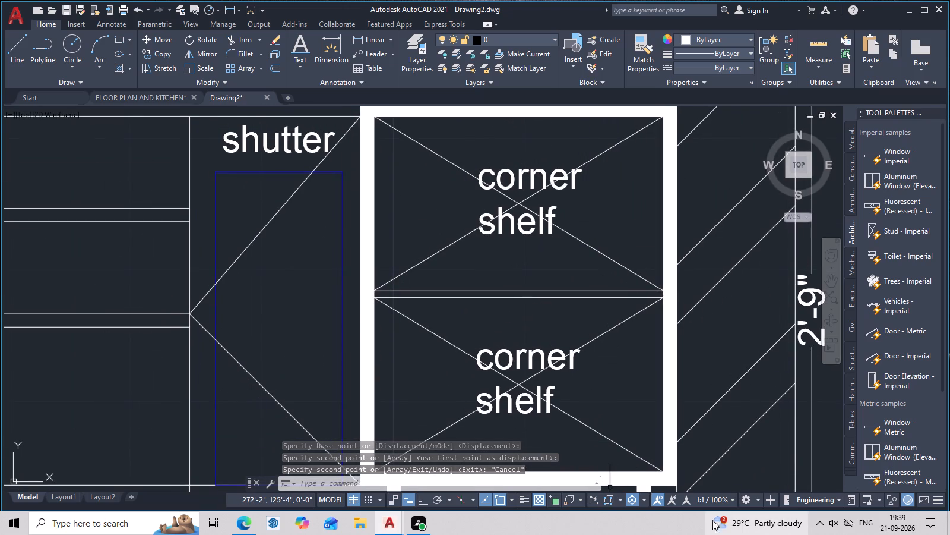
middle_drag(587, 391, 707, 354)
scroll(531, 313, down, 2)
middle_drag(531, 313, 662, 308)
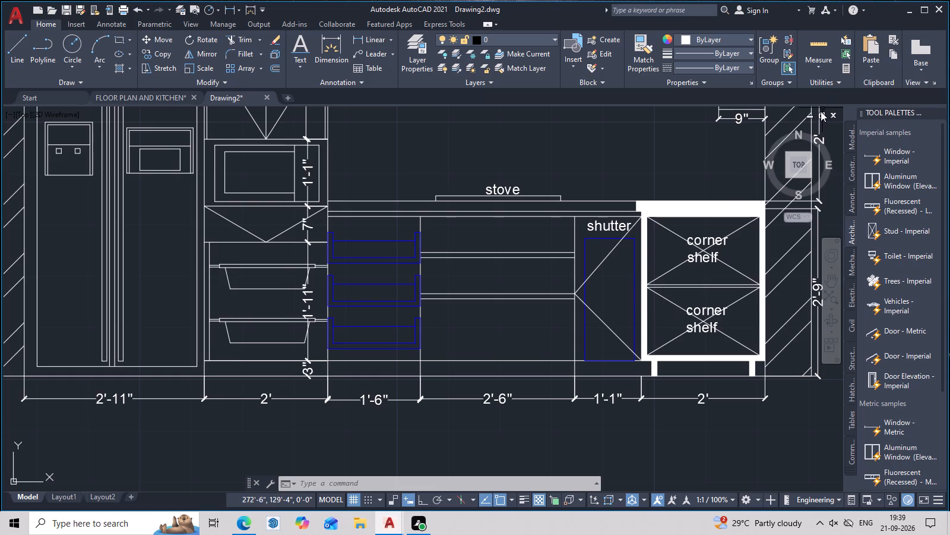
scroll(525, 311, down, 3)
middle_drag(525, 311, 469, 317)
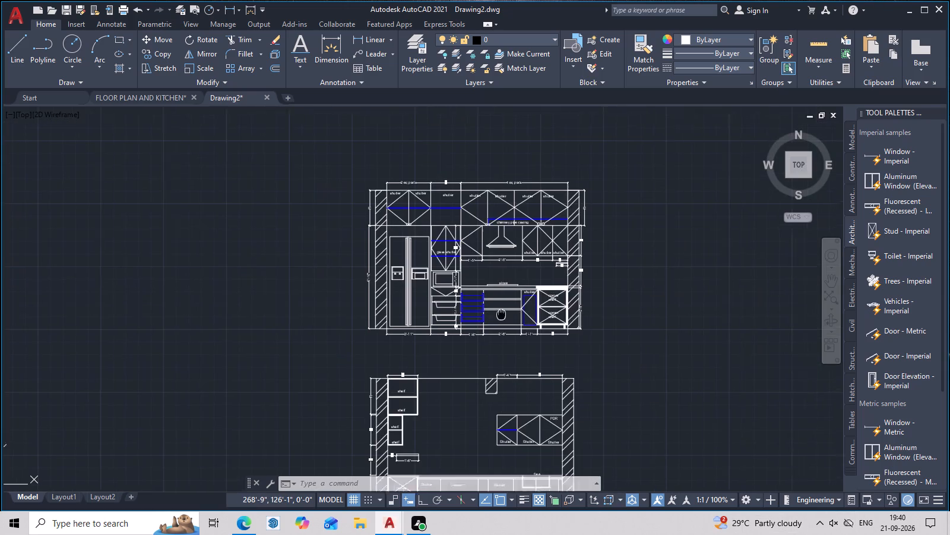
middle_drag(469, 317, 421, 318)
scroll(411, 310, up, 3)
scroll(411, 310, down, 3)
middle_drag(413, 310, 416, 292)
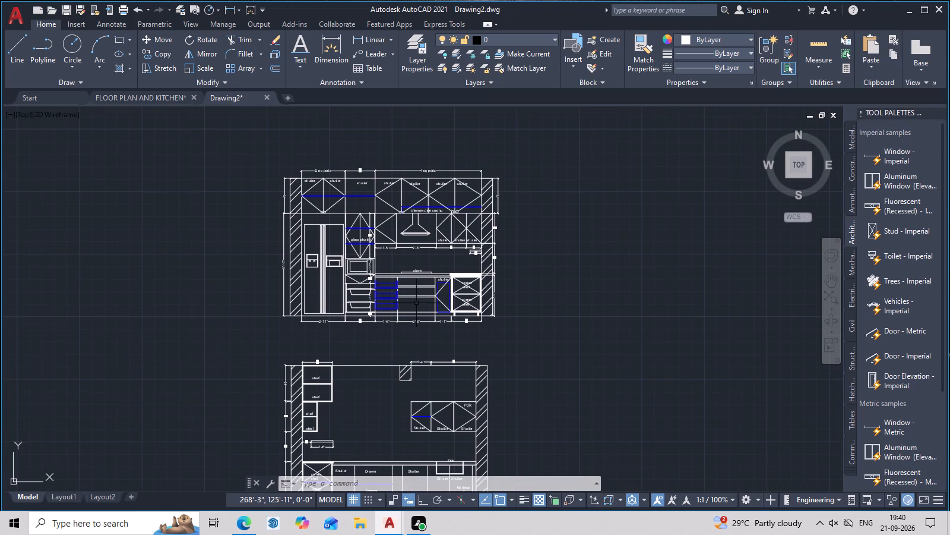
scroll(379, 248, down, 2)
middle_drag(381, 248, 433, 184)
scroll(433, 205, up, 2)
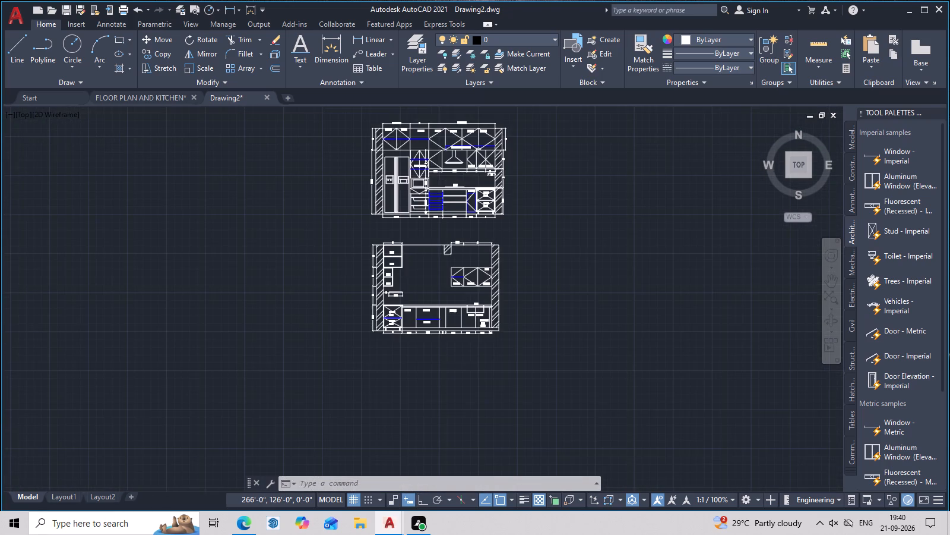
middle_drag(433, 204, 455, 187)
scroll(459, 190, up, 2)
middle_click(525, 282)
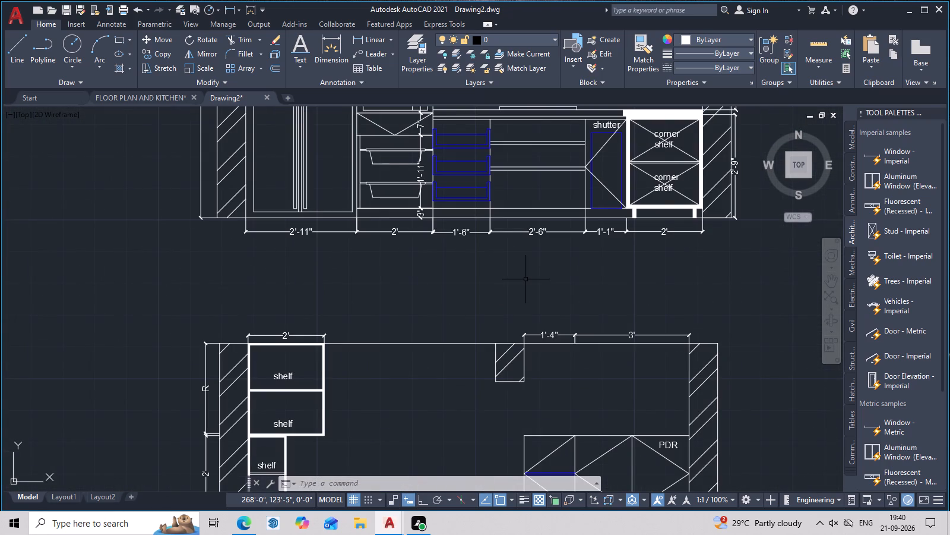
scroll(525, 279, down, 1)
middle_drag(525, 279, 514, 300)
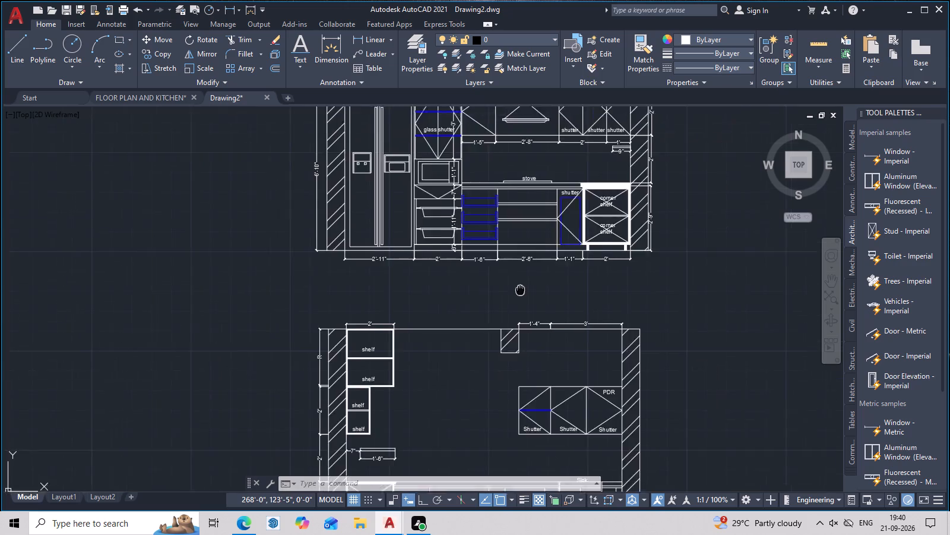
Review the upper kitchen elevation's cabinets and the top part of the lower elevation.
middle_drag(514, 300, 499, 321)
scroll(499, 321, down, 2)
middle_drag(499, 321, 435, 238)
scroll(432, 236, up, 1)
middle_drag(435, 248, 449, 360)
scroll(449, 356, up, 3)
scroll(451, 351, down, 2)
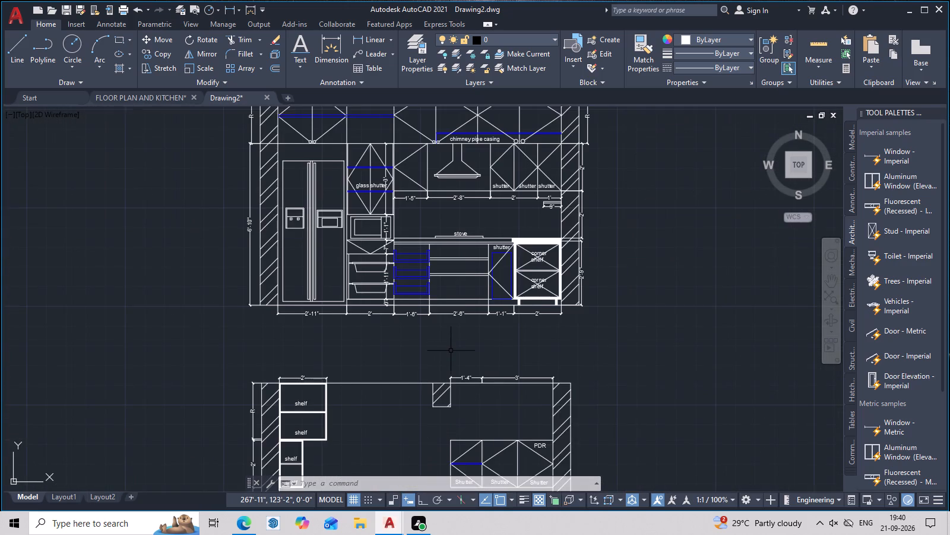
middle_drag(451, 351, 465, 337)
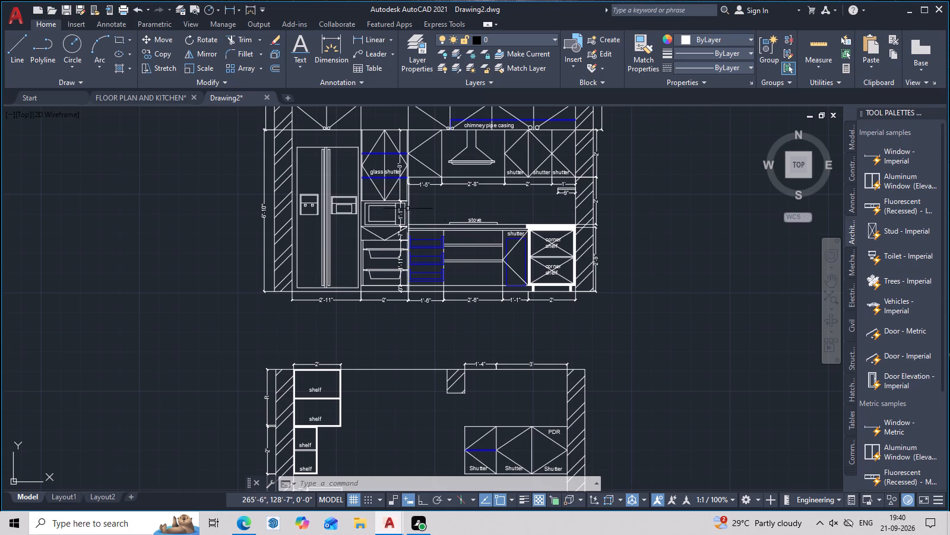
Hatch both narrow vertical side panels of the glass shutter cabinet with a solid fill in yellow 244,238,81.
scroll(396, 160, up, 2)
middle_drag(418, 321, 438, 534)
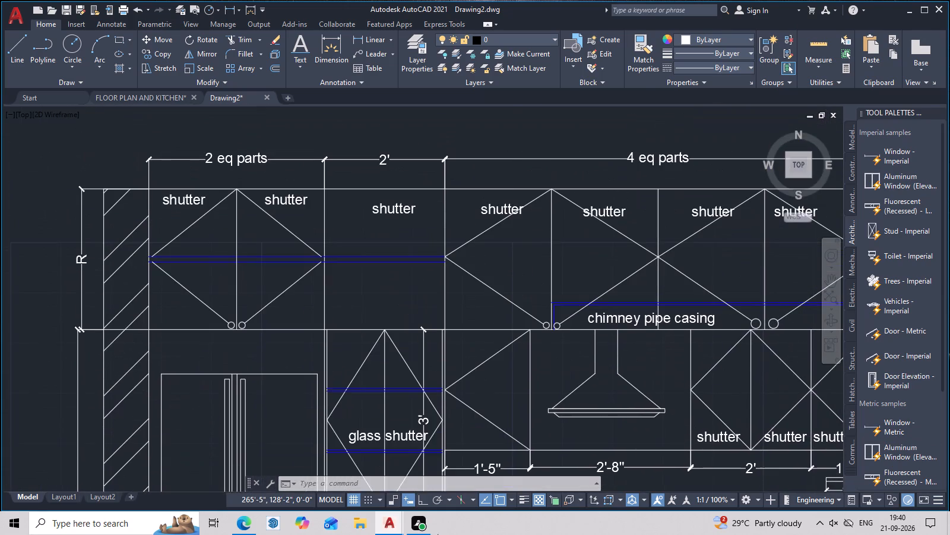
scroll(309, 380, up, 1)
middle_drag(353, 377, 474, 210)
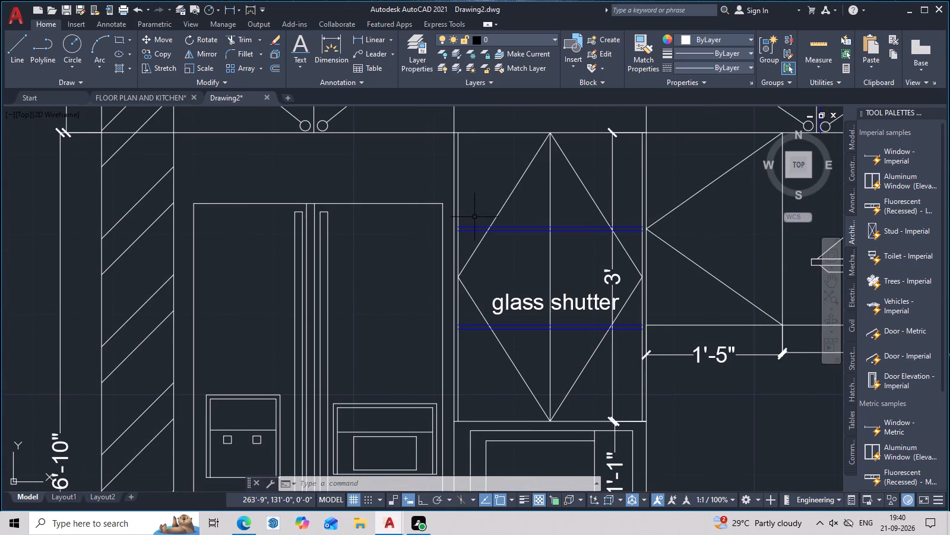
text(h)
key(space)
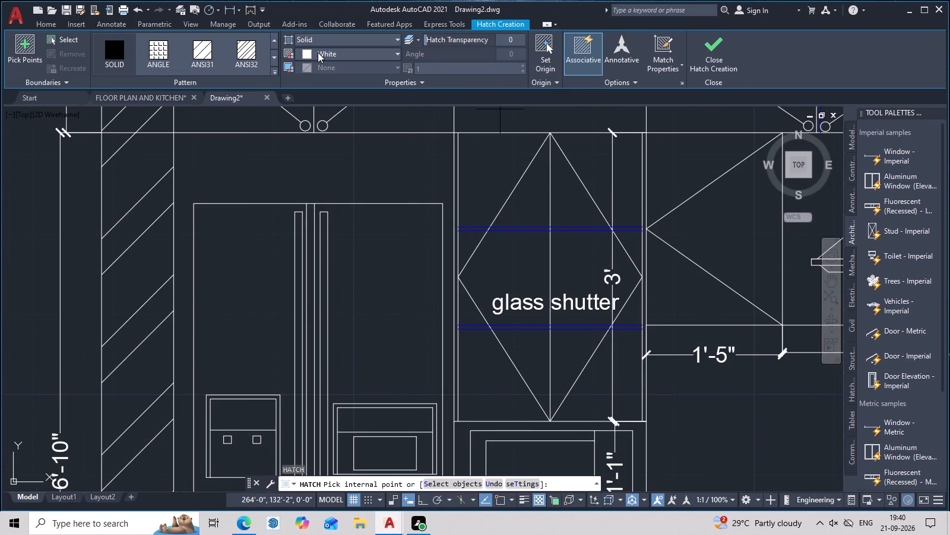
click(319, 52)
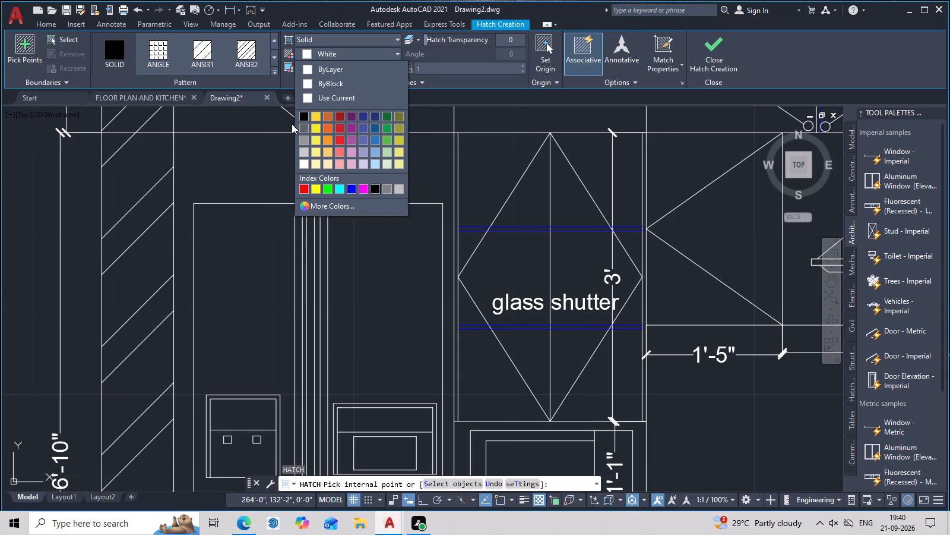
click(316, 141)
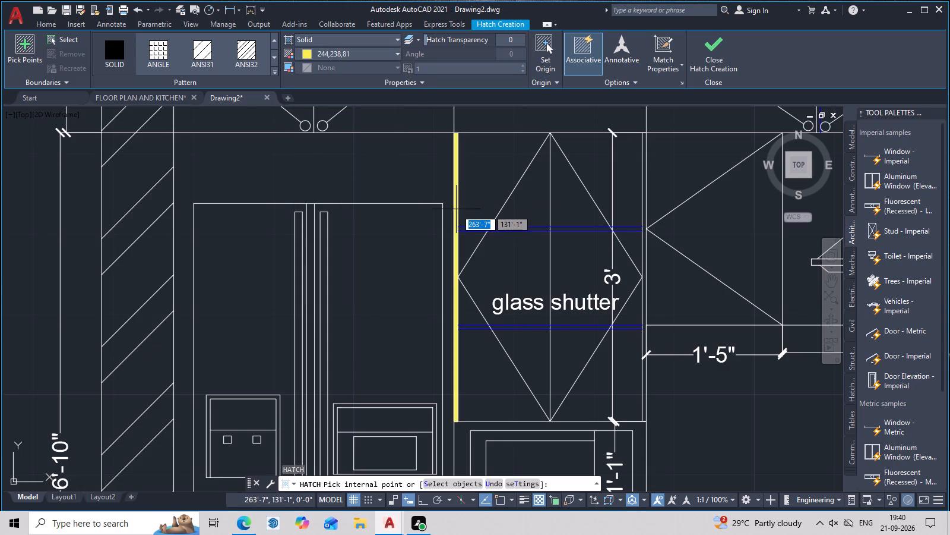
click(456, 209)
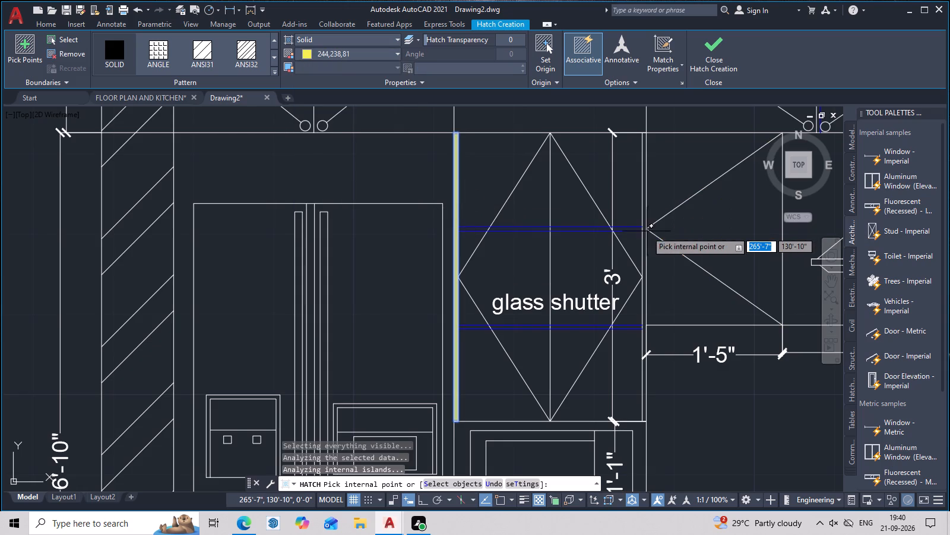
double_click(644, 233)
middle_drag(656, 274, 657, 272)
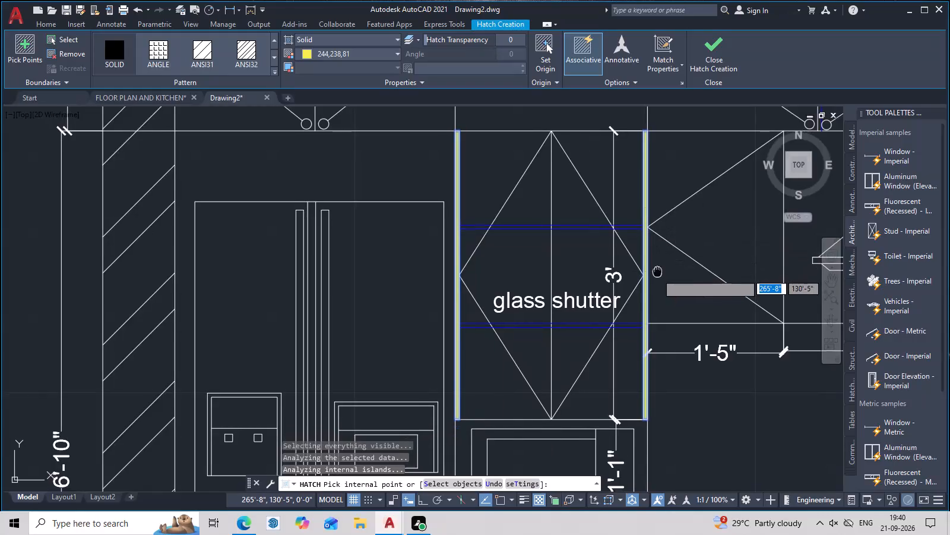
middle_drag(657, 272, 652, 241)
scroll(733, 280, down, 2)
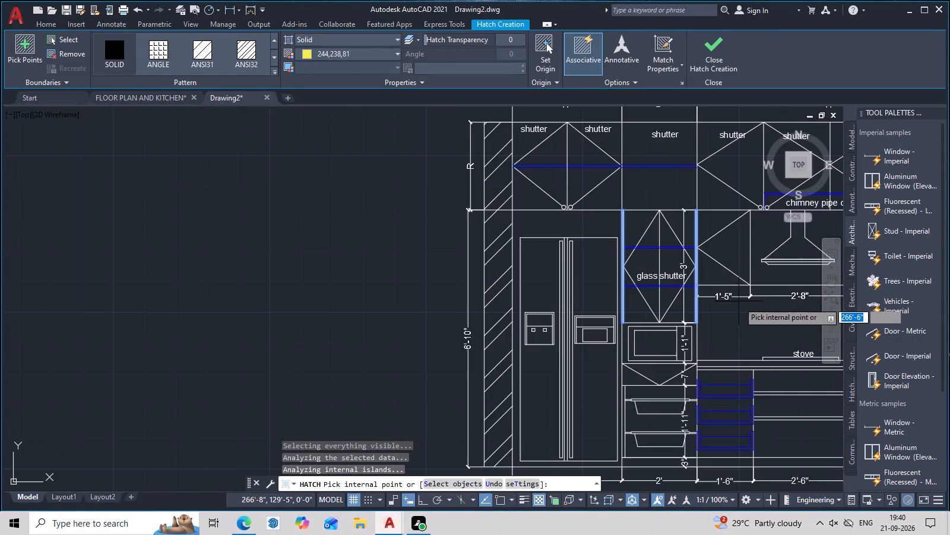
key(Escape)
Examine both kitchen elevations, checking the upper one's stove-side base cabinets and corner unit and the lower one's shelves, drawers and sink units.
scroll(739, 303, down, 2)
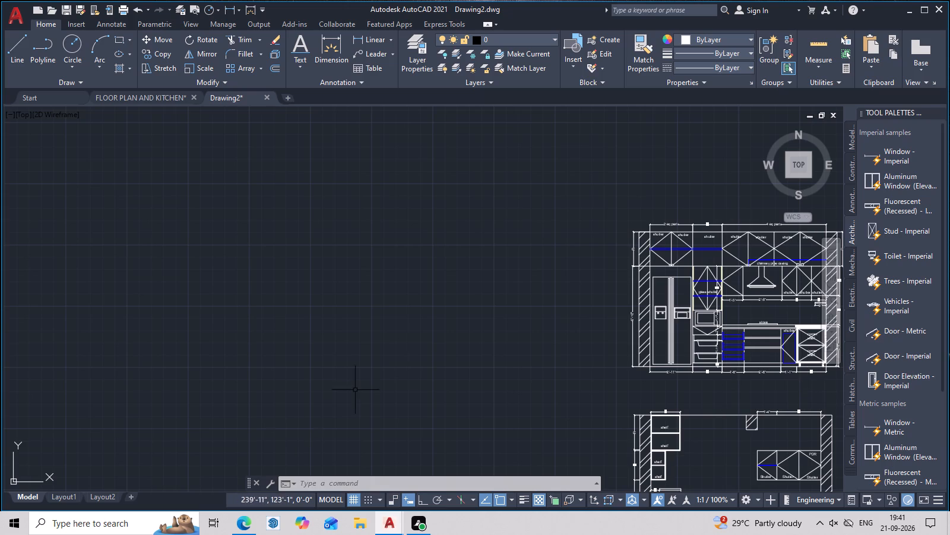
middle_drag(781, 298, 546, 232)
scroll(541, 232, up, 3)
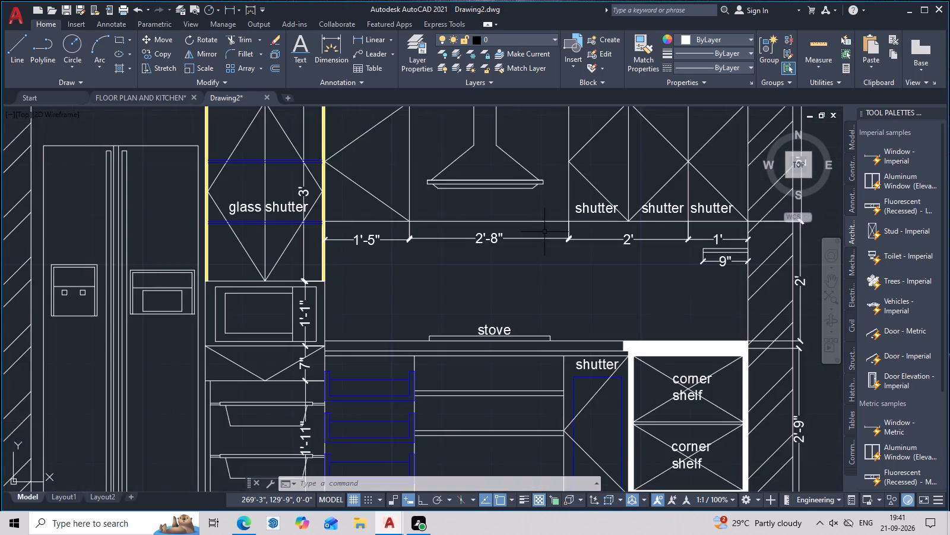
middle_drag(545, 232, 546, 170)
scroll(574, 254, down, 3)
middle_drag(623, 301, 603, 222)
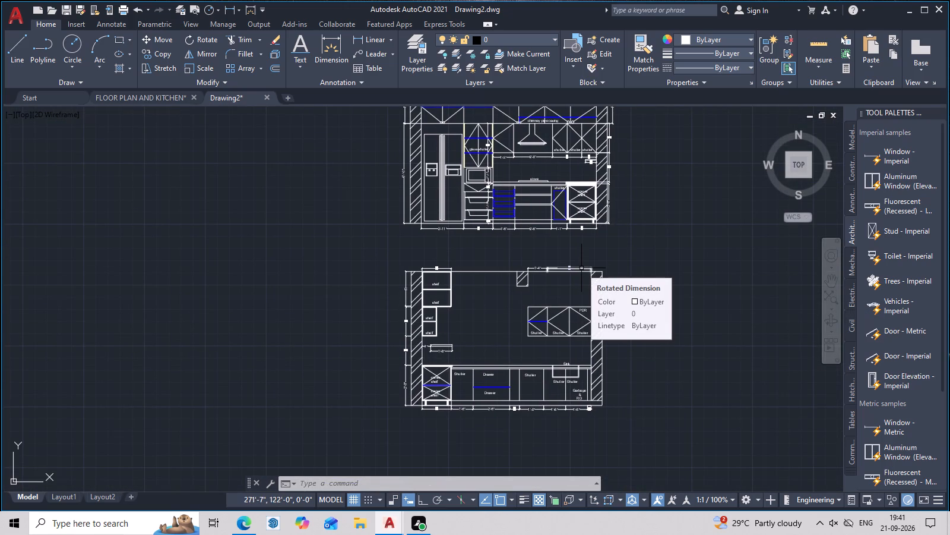
scroll(553, 204, up, 4)
middle_drag(553, 204, 388, 334)
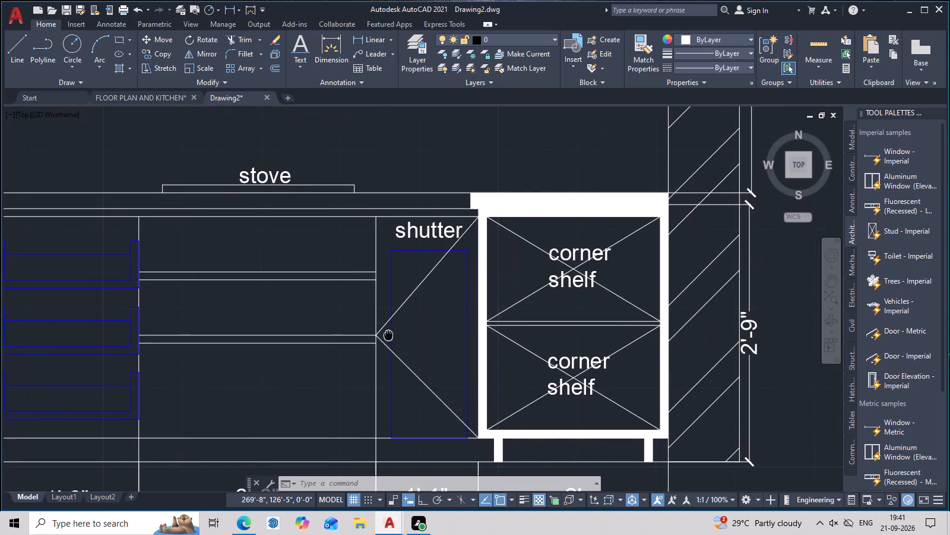
middle_drag(388, 334, 503, 361)
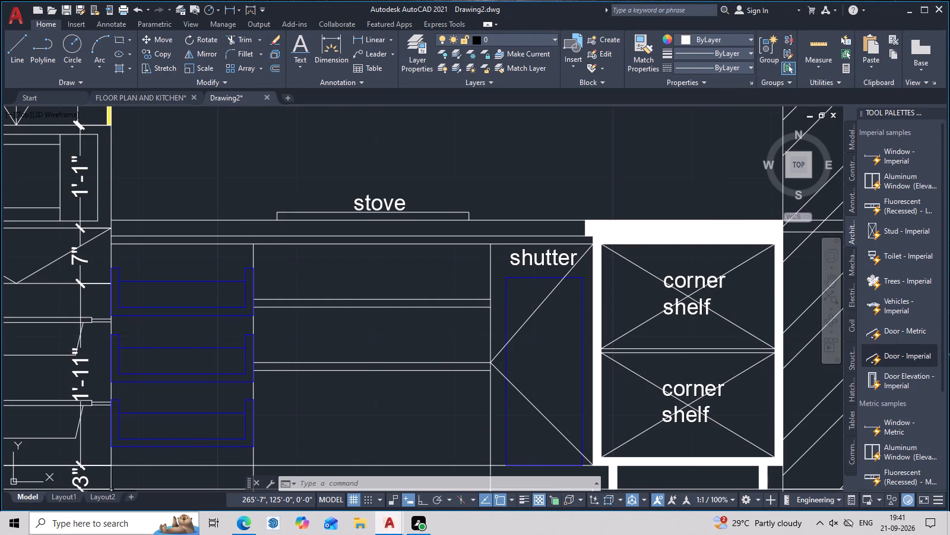
scroll(49, 477, down, 1)
middle_drag(45, 460, 75, 369)
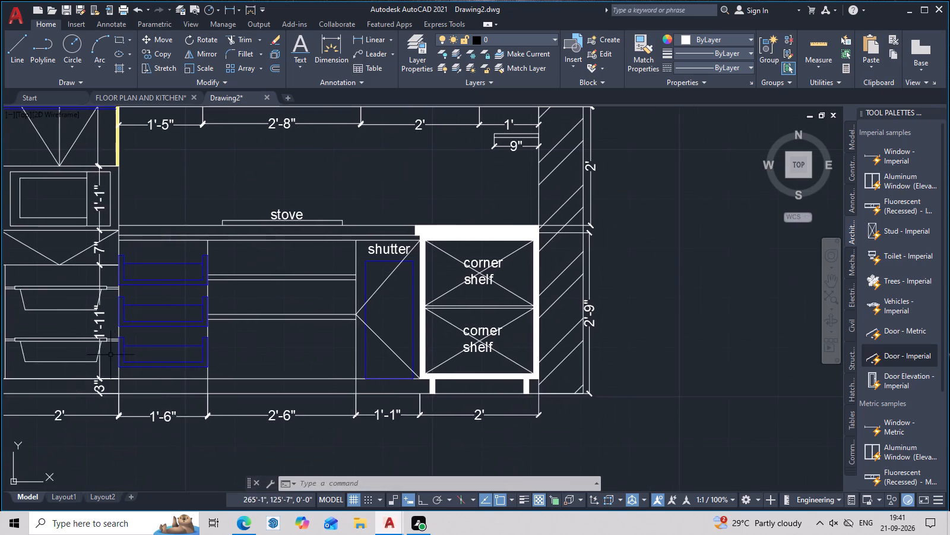
scroll(79, 370, down, 2)
middle_drag(115, 398, 339, 398)
middle_drag(257, 416, 319, 189)
middle_drag(369, 286, 395, 211)
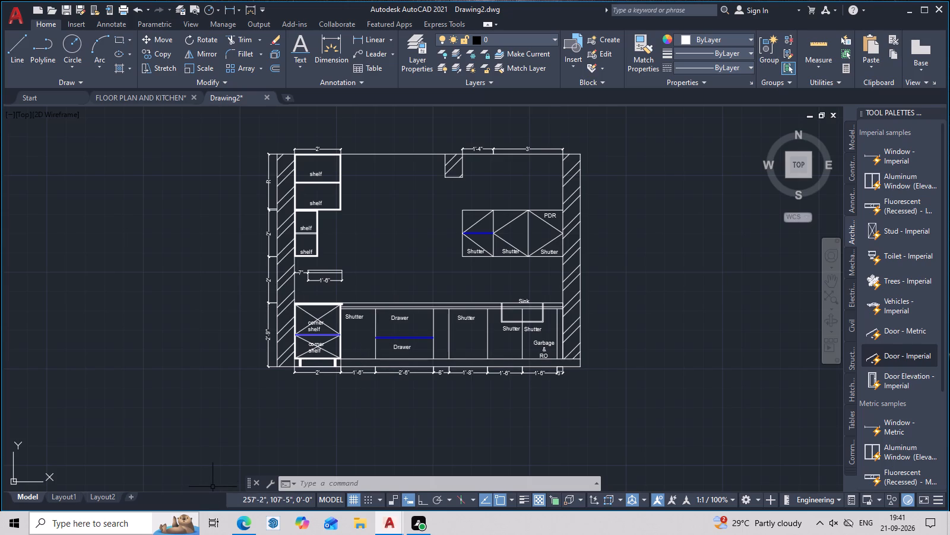
middle_drag(647, 318, 658, 290)
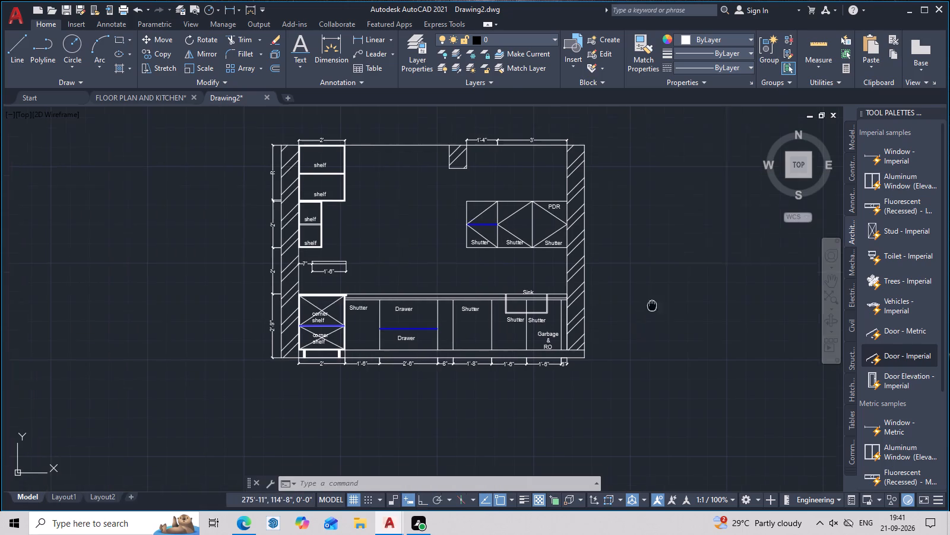
middle_drag(658, 290, 660, 266)
scroll(660, 266, down, 1)
scroll(644, 266, up, 2)
middle_drag(556, 265, 534, 368)
scroll(487, 253, down, 3)
middle_drag(494, 279, 509, 377)
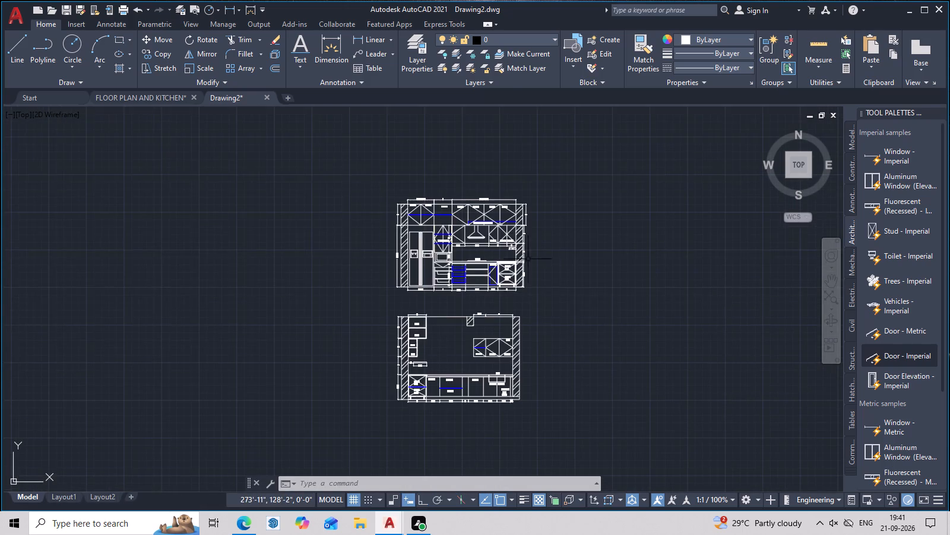
middle_drag(528, 259, 521, 310)
scroll(508, 323, up, 6)
middle_drag(616, 300, 807, 291)
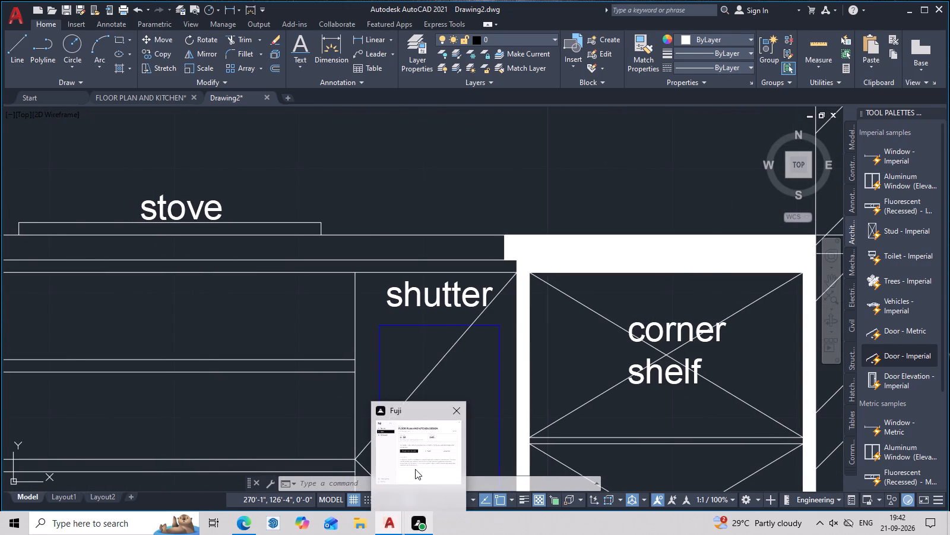
scroll(486, 304, down, 3)
middle_drag(487, 297, 509, 226)
scroll(509, 226, up, 2)
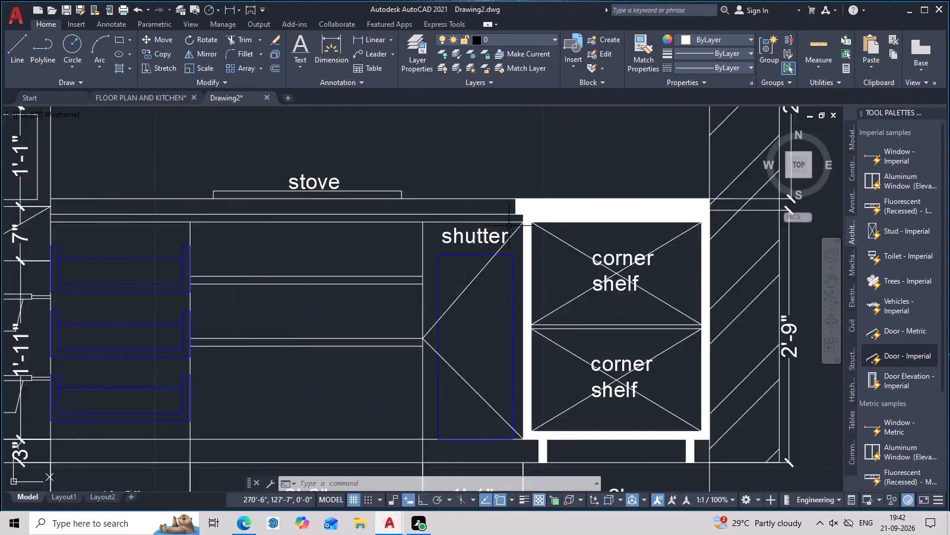
scroll(509, 226, down, 3)
middle_drag(509, 228, 518, 320)
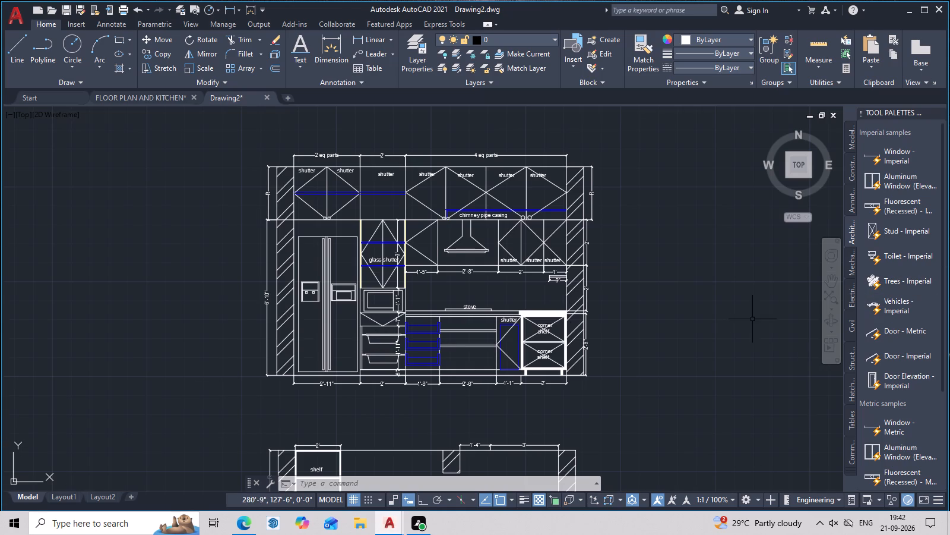
Label the top compartment below the stove "cutlery drawer" in the upper elevation, widening the text frame to fit it on one line.
middle_drag(476, 319, 511, 257)
scroll(506, 260, up, 2)
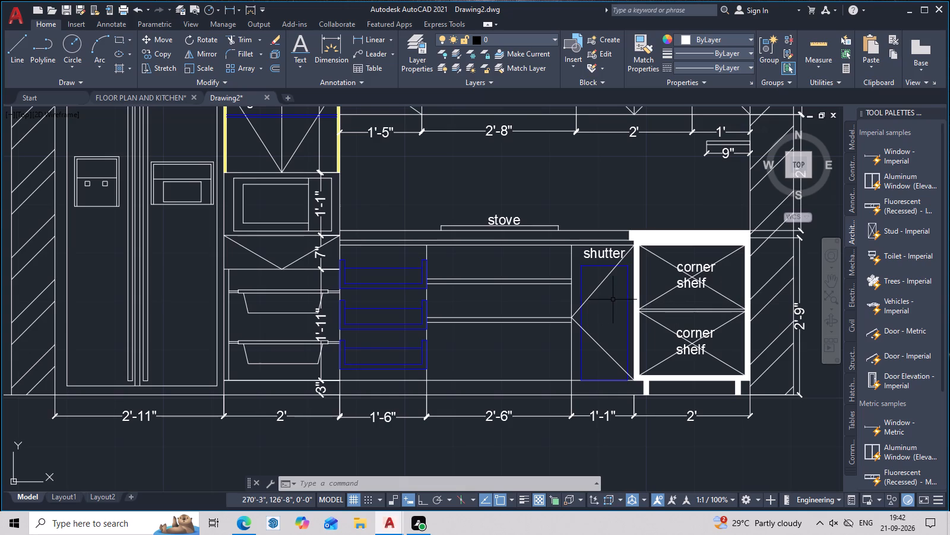
key(Escape)
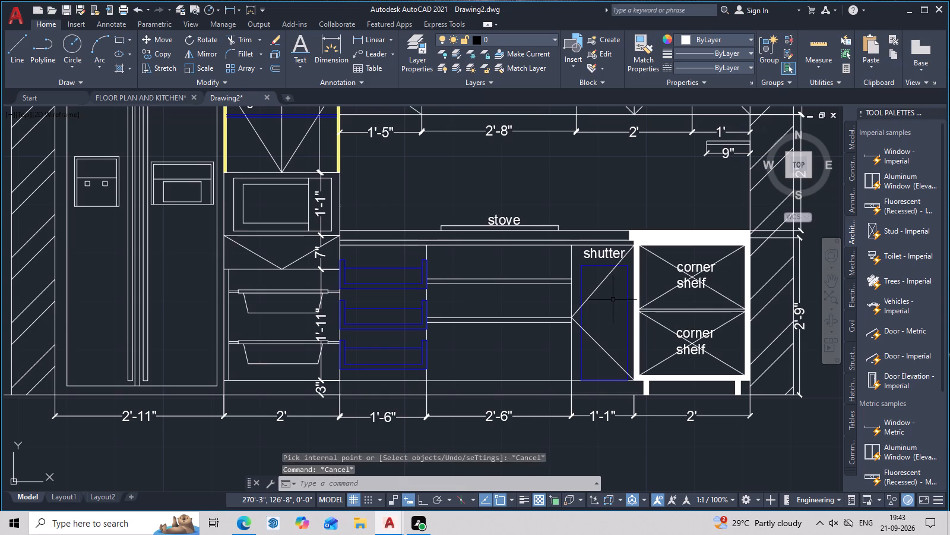
middle_drag(650, 282, 599, 271)
scroll(467, 256, up, 2)
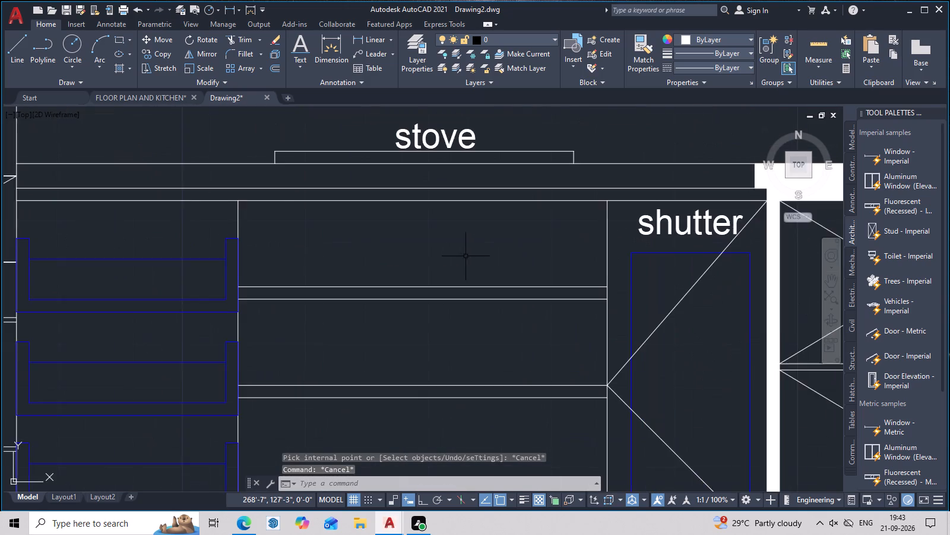
middle_drag(465, 256, 436, 265)
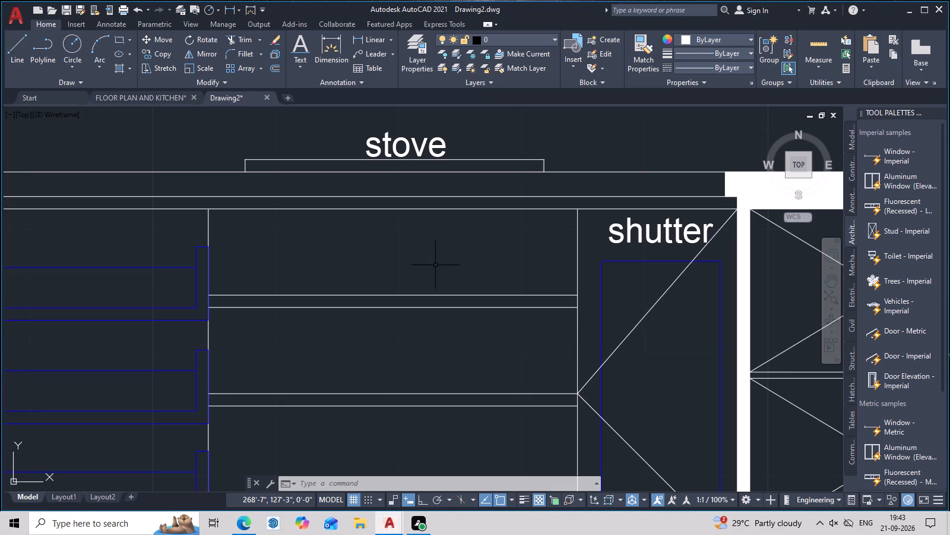
text(t)
key(space)
scroll(438, 262, up, 2)
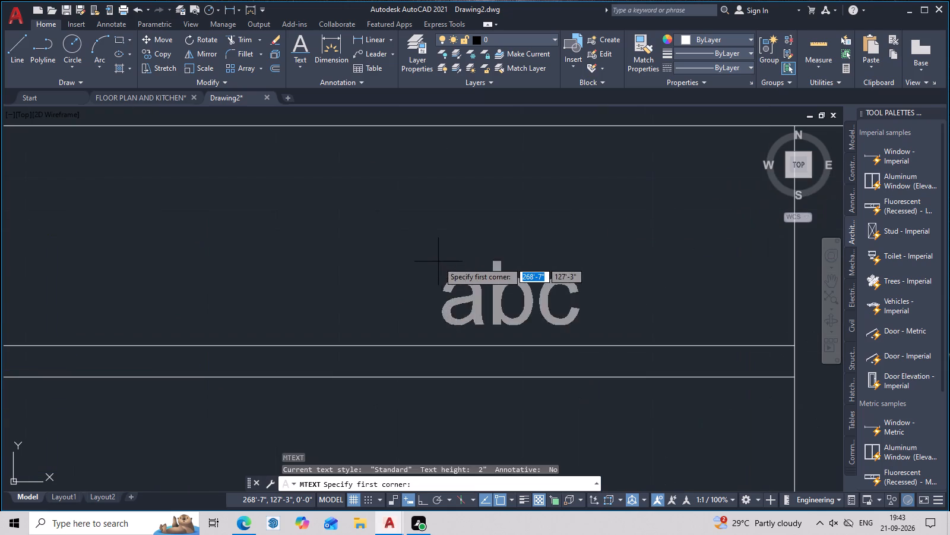
scroll(319, 200, down, 3)
click(271, 193)
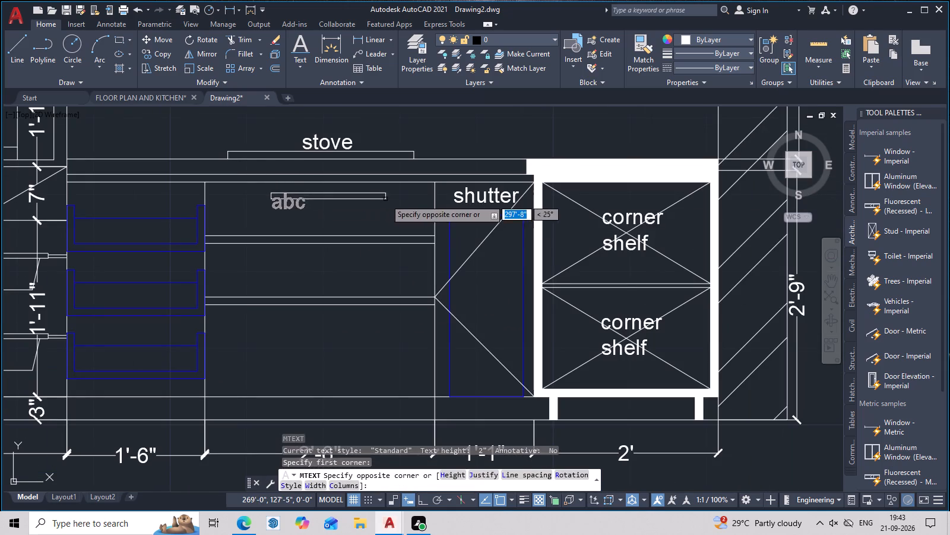
click(388, 213)
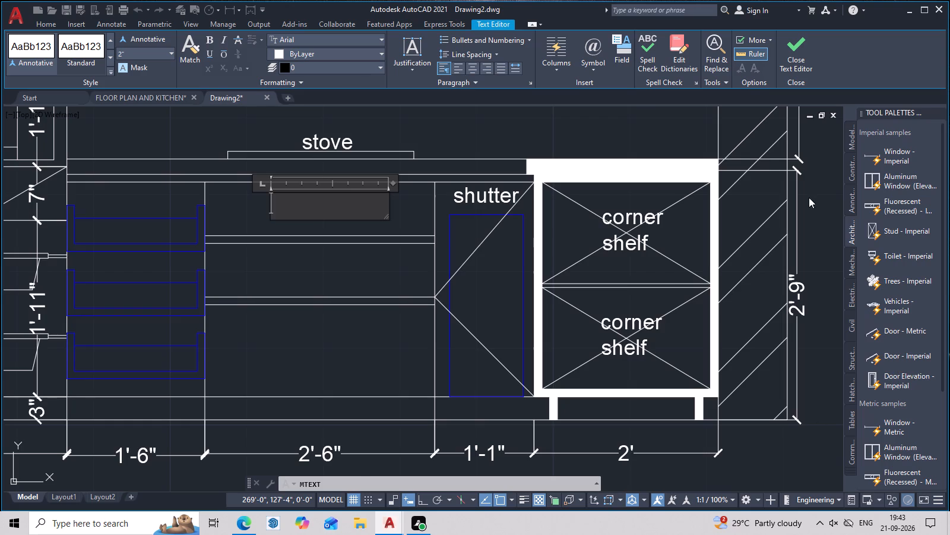
scroll(800, 204, down, 2)
scroll(636, 251, down, 2)
middle_drag(636, 251, 537, 274)
scroll(534, 275, up, 2)
middle_drag(534, 275, 512, 289)
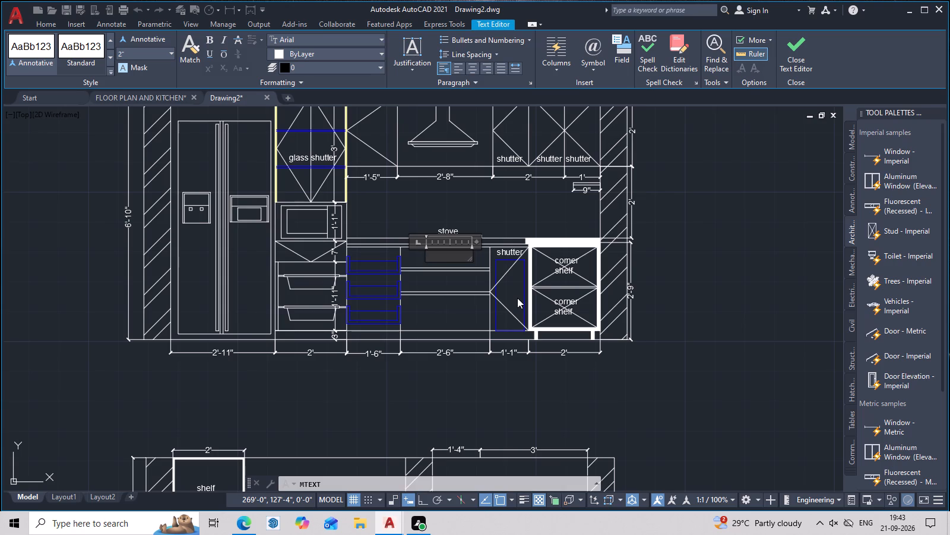
text(cu)
text(tl)
key(e)
text(ry)
key(space)
text(dr)
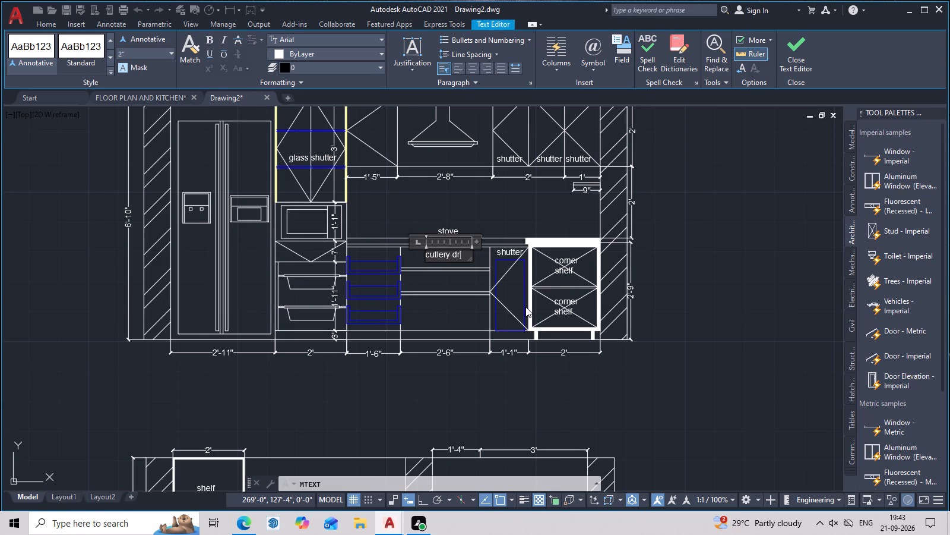
key(s)
key(BackSpace)
key(a)
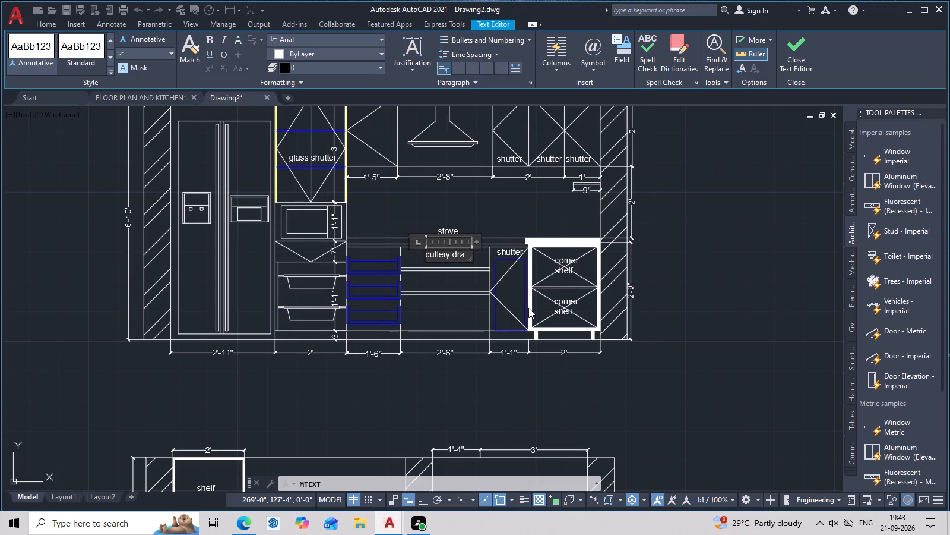
text(wer)
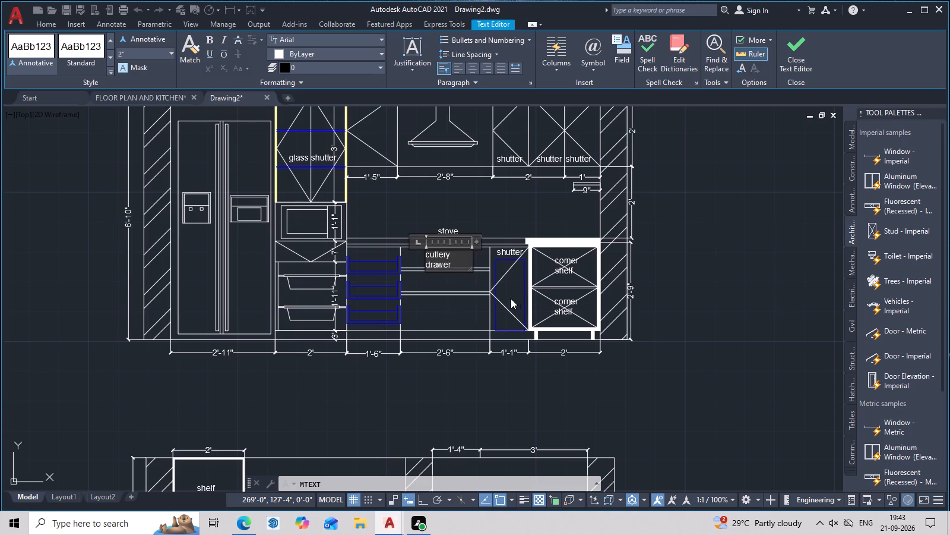
scroll(484, 251, up, 3)
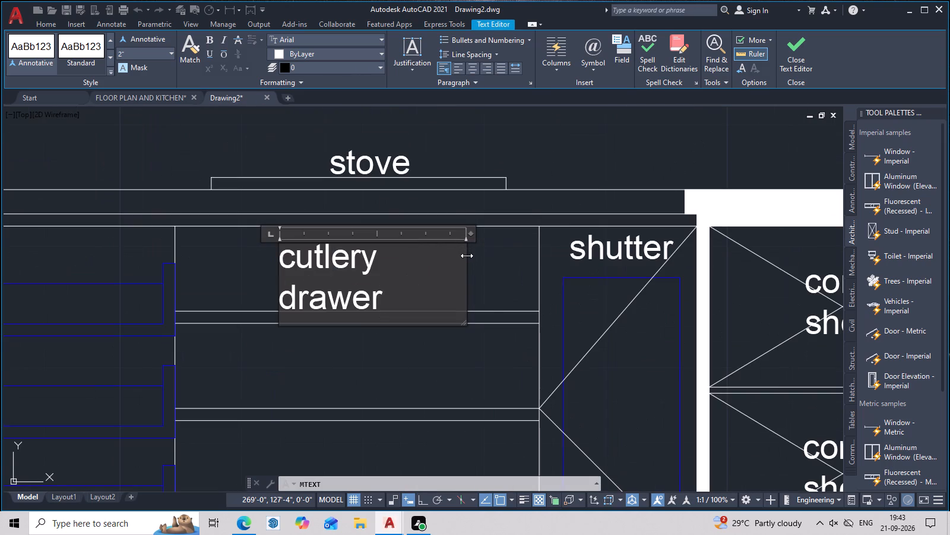
drag(467, 256, 506, 256)
click(417, 344)
Add the text label "drawer" to the middle compartment of the 2'-6" wide base cabinet below the stove.
scroll(419, 349, down, 1)
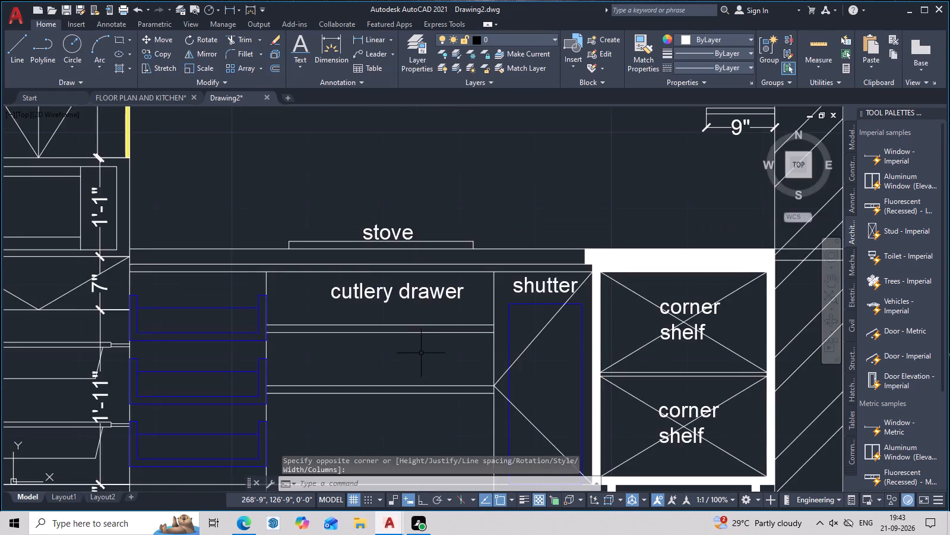
middle_drag(424, 355, 473, 276)
key(t)
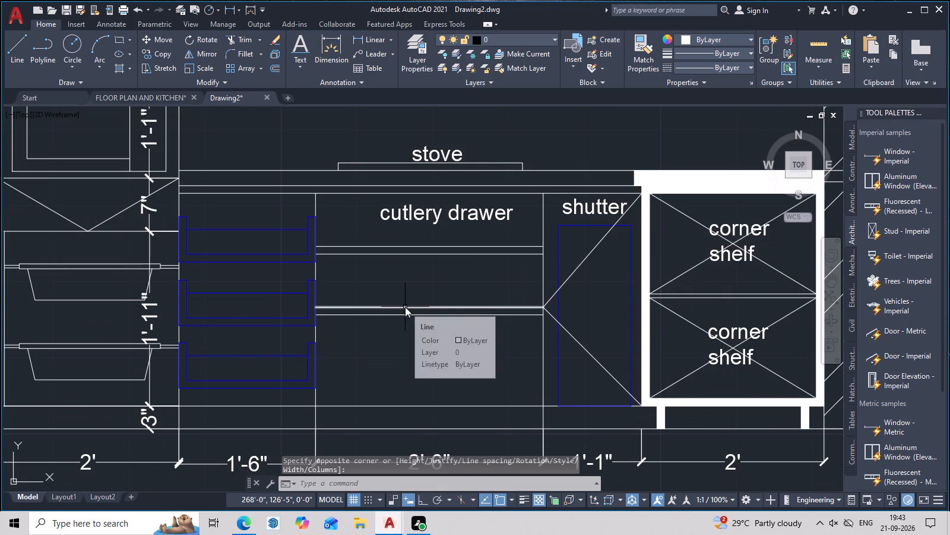
key(space)
middle_drag(412, 306, 407, 247)
scroll(407, 239, up, 1)
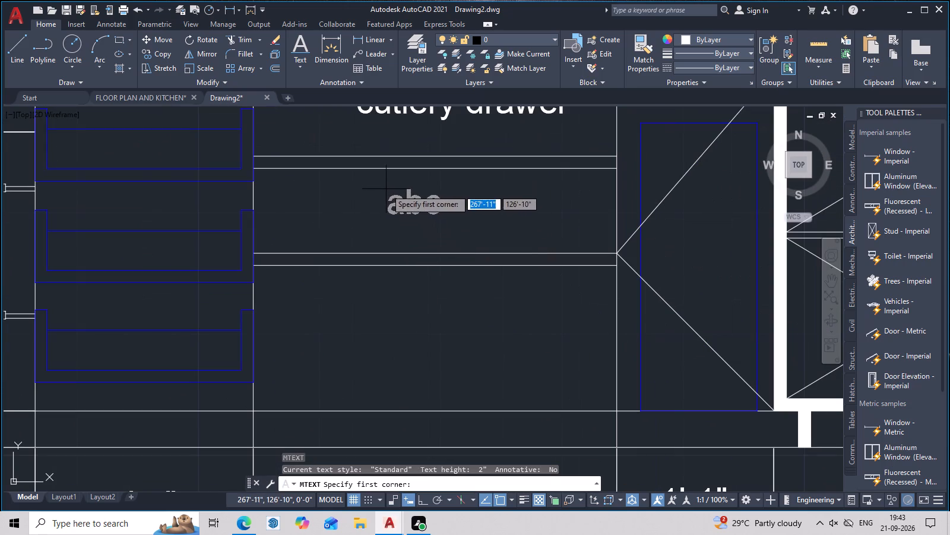
click(386, 189)
click(519, 219)
text(dr)
key(a)
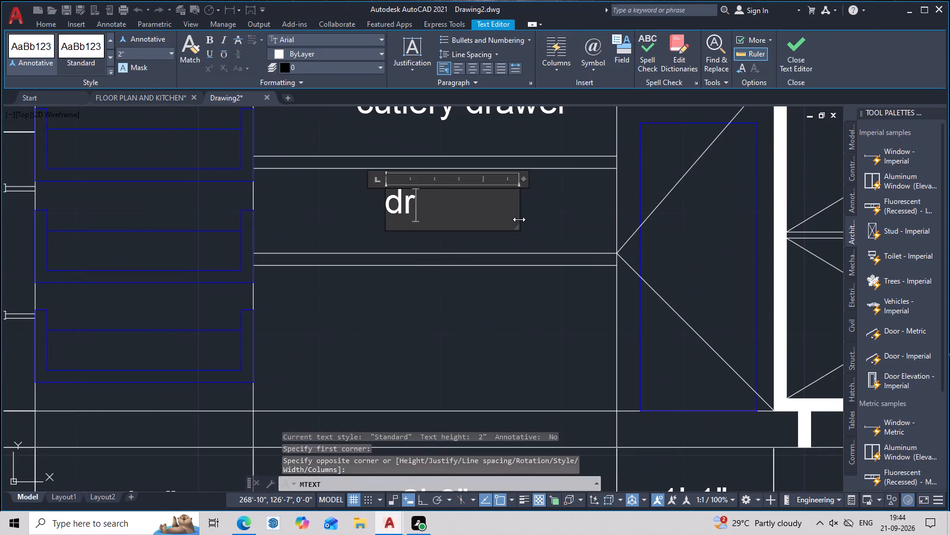
text(wer)
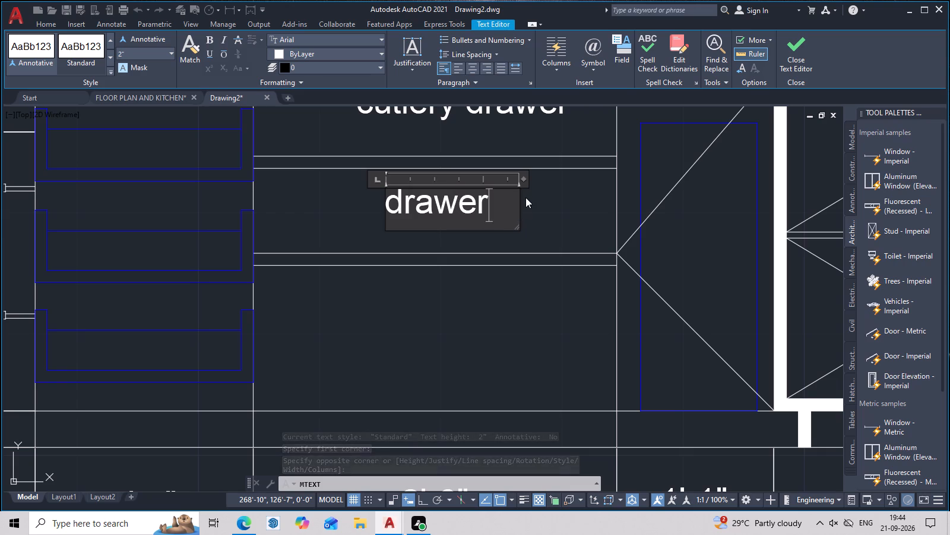
key(space)
click(502, 291)
Add the text label "drawer" to the bottom compartment of the base cabinet below the stove.
scroll(502, 293, down, 2)
middle_drag(501, 300, 482, 221)
scroll(465, 225, up, 1)
text(t)
key(space)
click(410, 223)
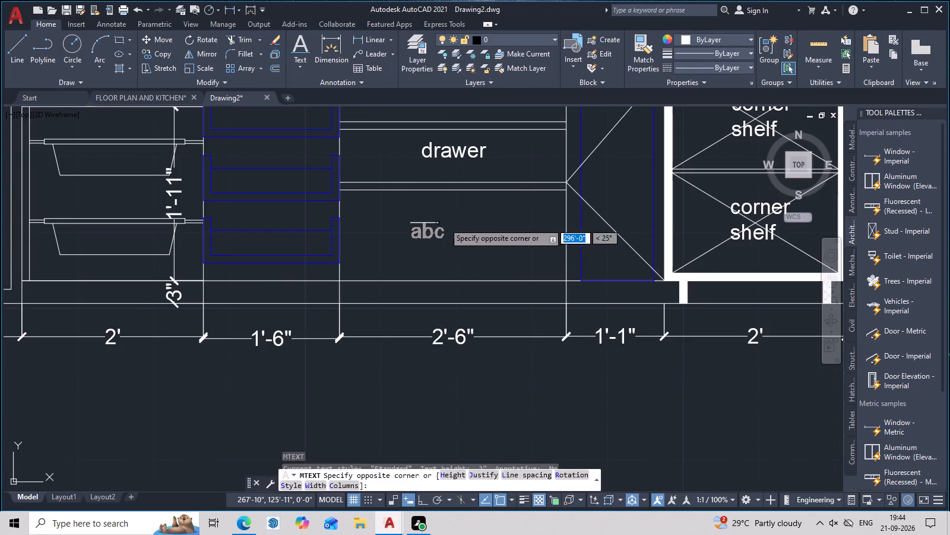
click(502, 243)
text(dr)
key(a)
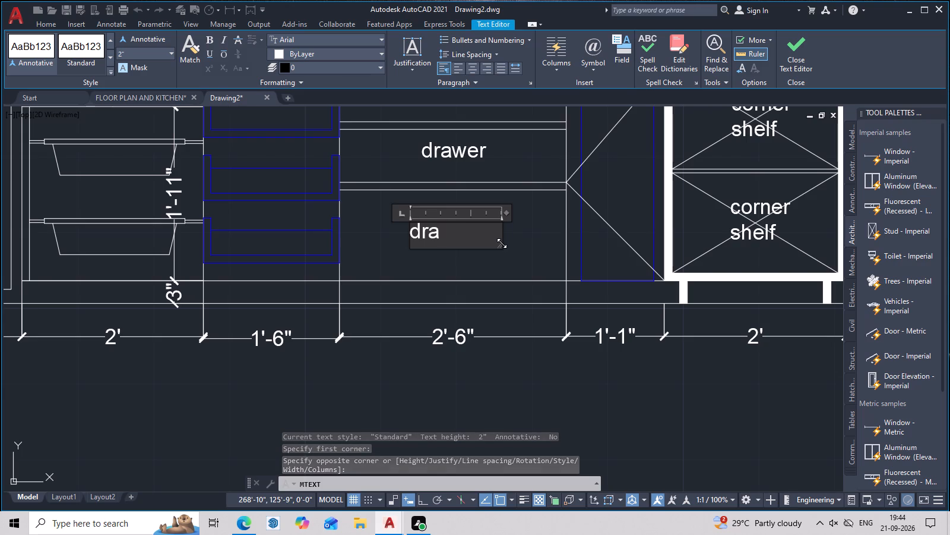
text(wer)
click(511, 243)
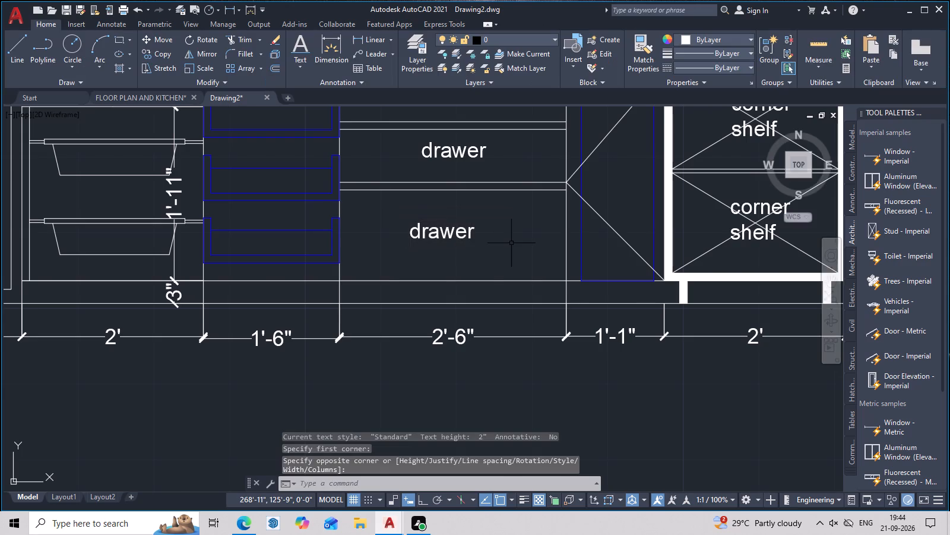
Capitalise the bottom compartment's label so that it reads "Drawer".
scroll(511, 243, down, 2)
middle_drag(511, 243, 520, 275)
scroll(520, 276, up, 1)
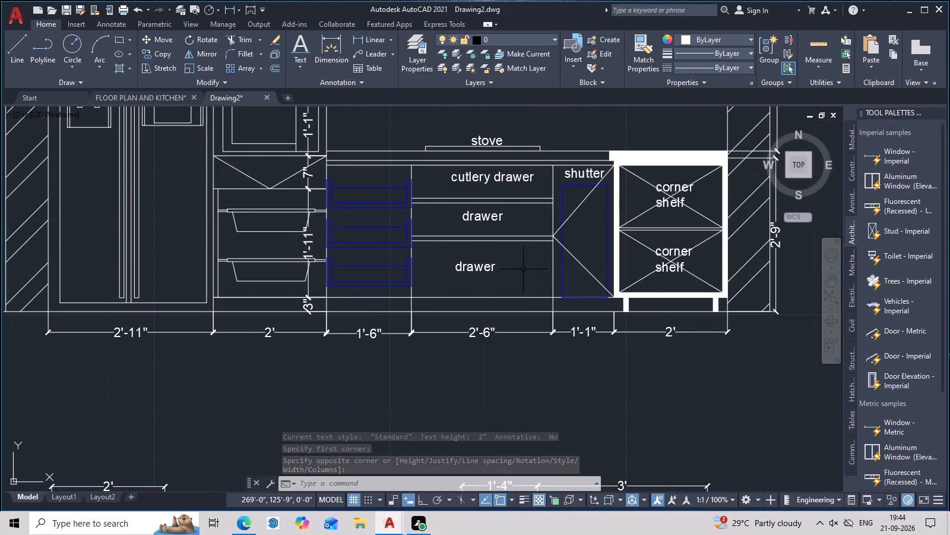
scroll(511, 250, up, 2)
double_click(449, 289)
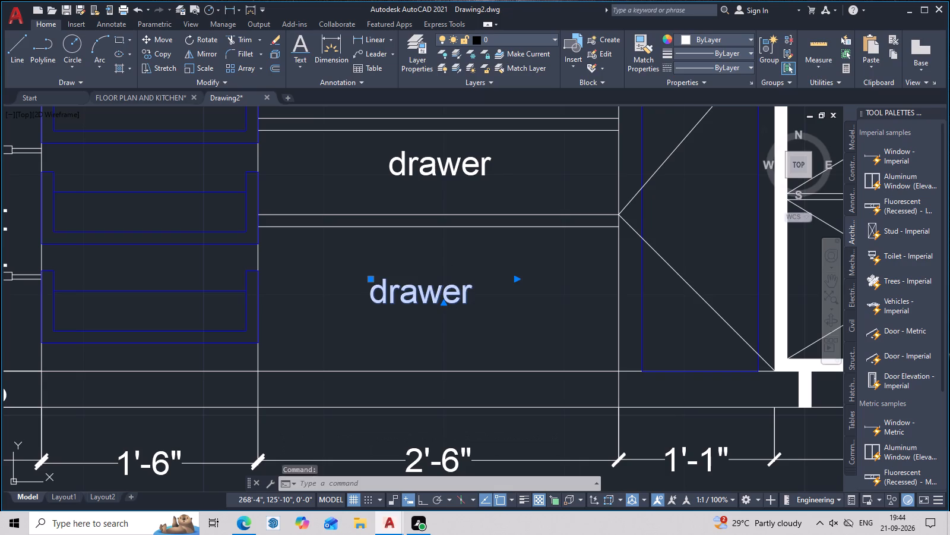
scroll(389, 295, up, 2)
click(389, 295)
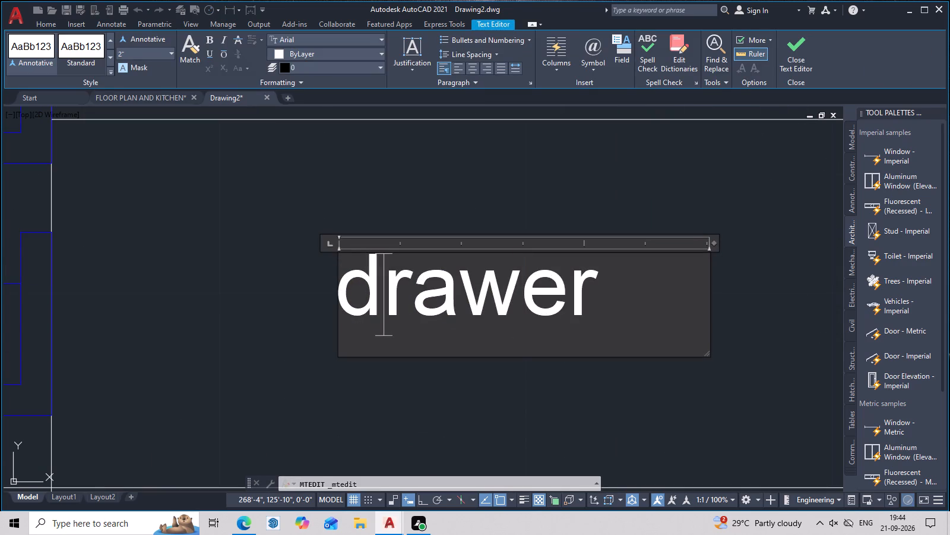
key(BackSpace)
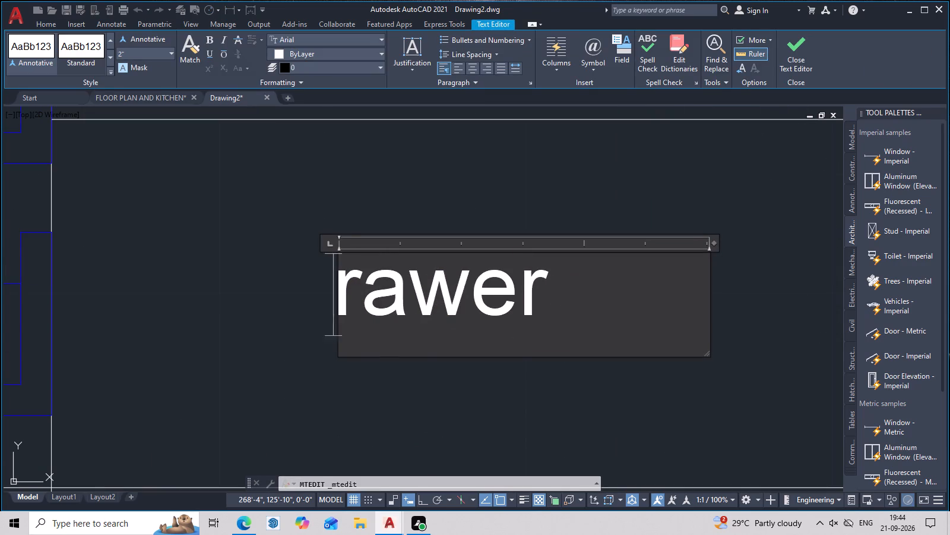
key(d)
click(530, 183)
Capitalise the middle compartment's label so that it reads "Drawer".
scroll(530, 183, down, 3)
middle_drag(533, 219, 533, 324)
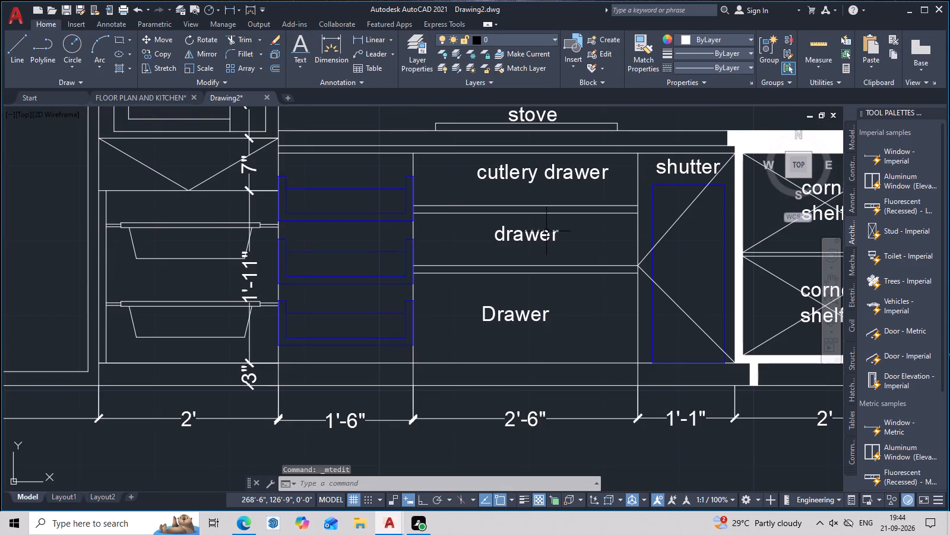
double_click(543, 237)
scroll(530, 238, up, 2)
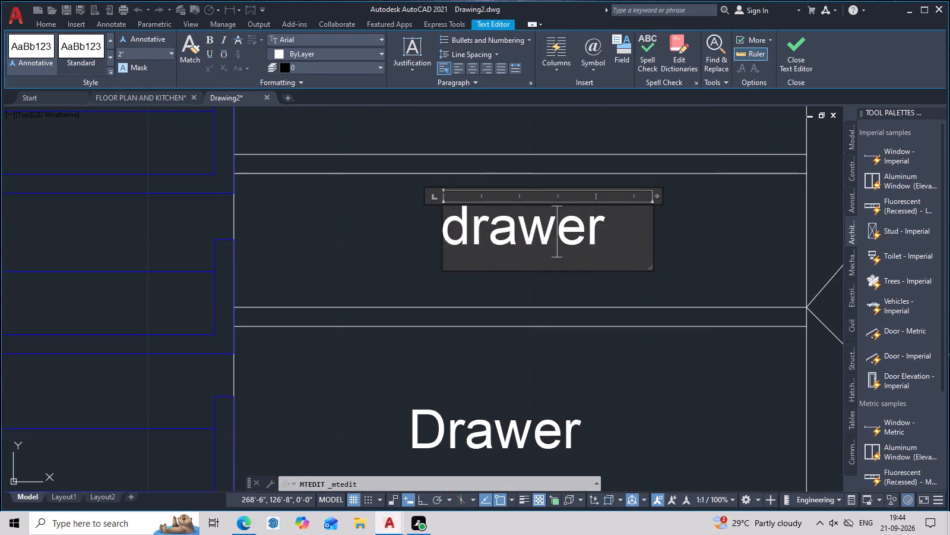
click(474, 237)
key(BackSpace)
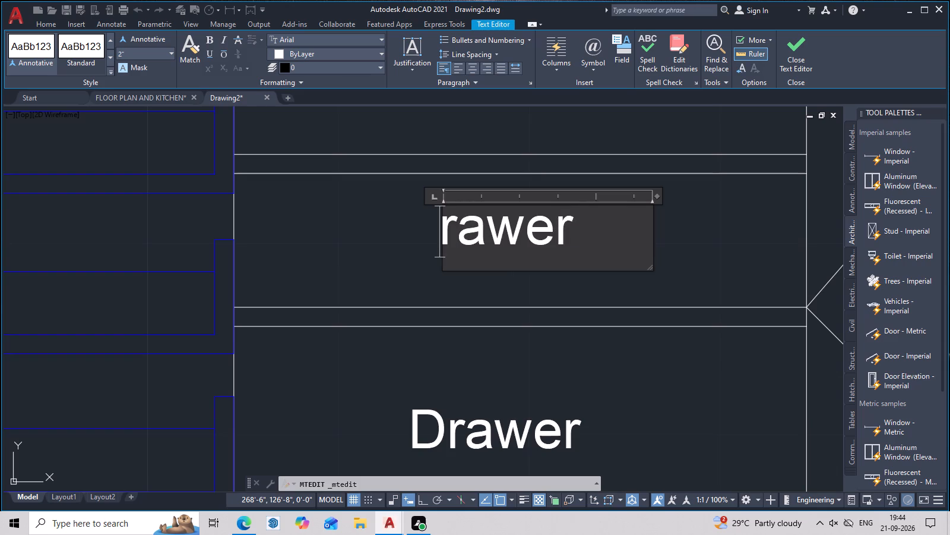
key(d)
scroll(496, 241, down, 3)
click(568, 251)
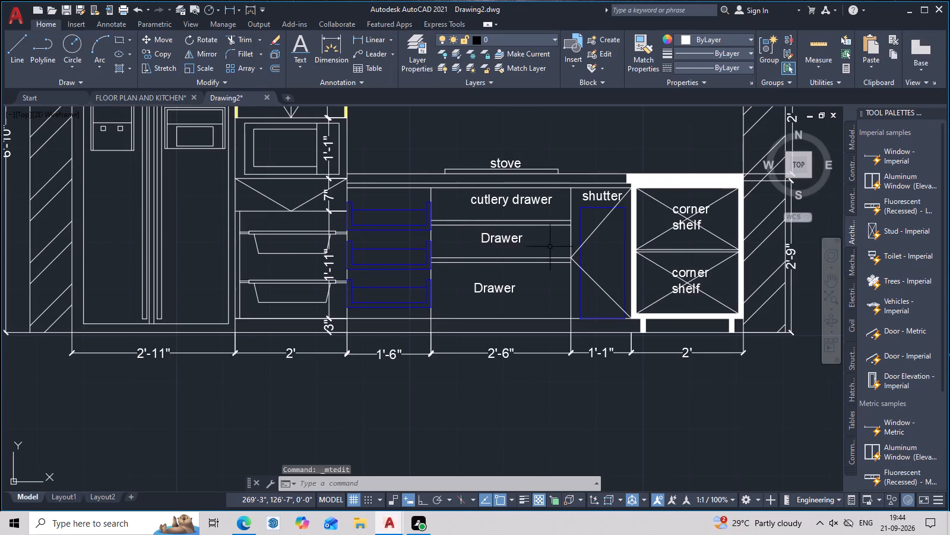
Move the middle compartment's "Drawer" label slightly down and to the left, closer to the compartment's vertical centre.
scroll(546, 243, up, 2)
middle_drag(541, 238, 559, 266)
scroll(495, 266, up, 1)
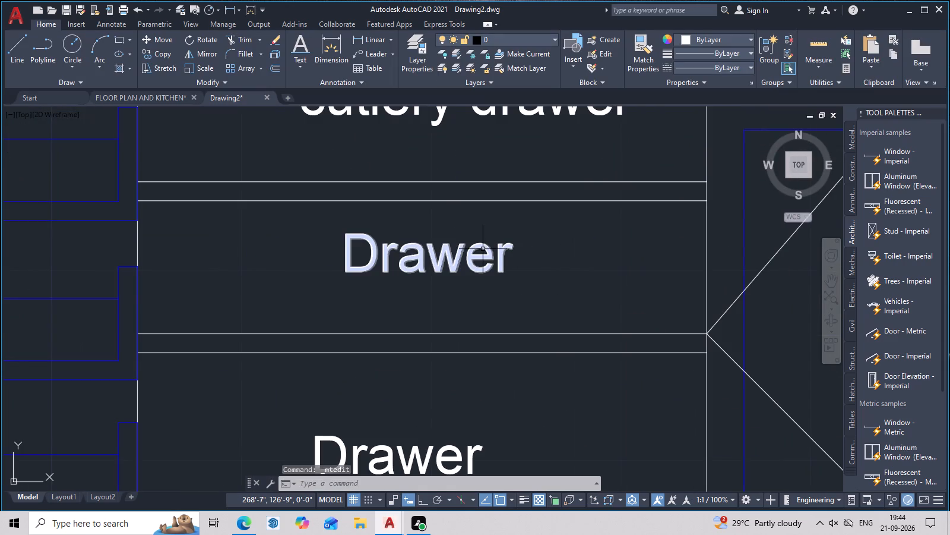
click(483, 249)
text(M)
key(space)
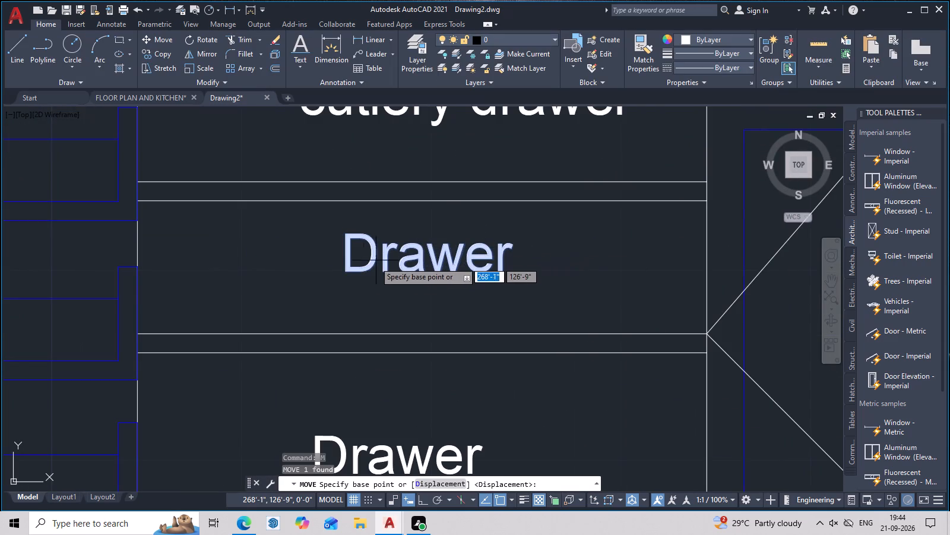
click(357, 267)
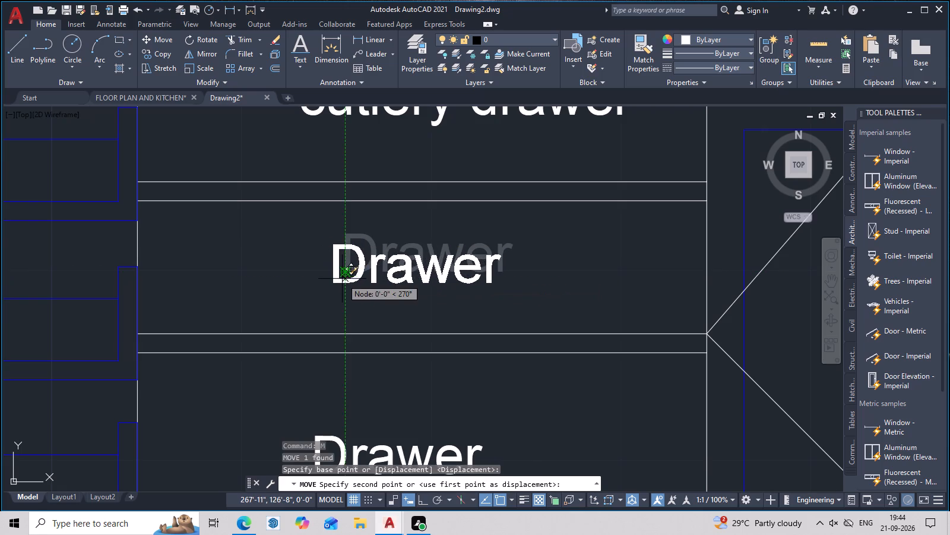
click(342, 279)
Draw V-shaped lines across the cutlery drawer front, from its two top corners to the midpoint of its bottom edge.
scroll(449, 281, down, 2)
middle_drag(454, 291, 461, 328)
scroll(461, 328, down, 2)
middle_drag(505, 311, 506, 296)
text(L)
key(space)
middle_drag(500, 278, 509, 297)
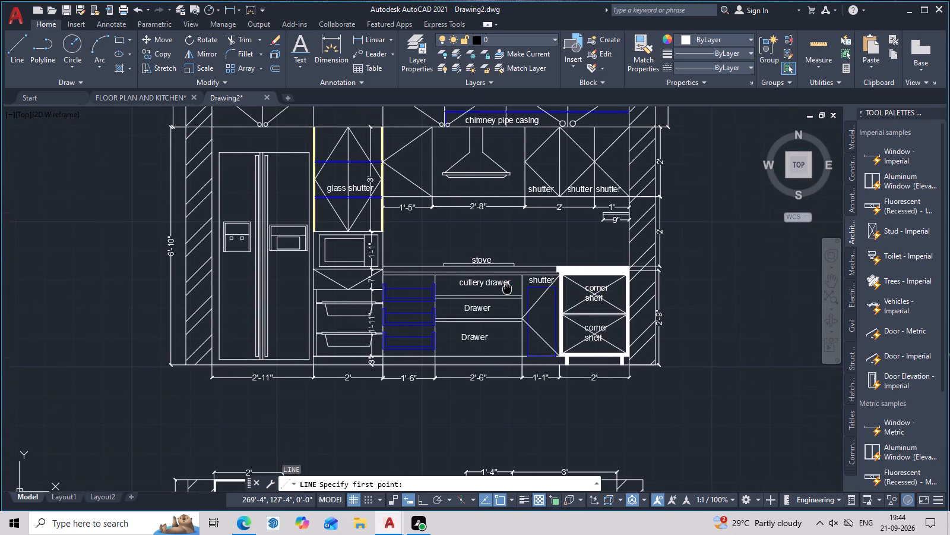
middle_drag(509, 297, 515, 364)
scroll(473, 307, up, 2)
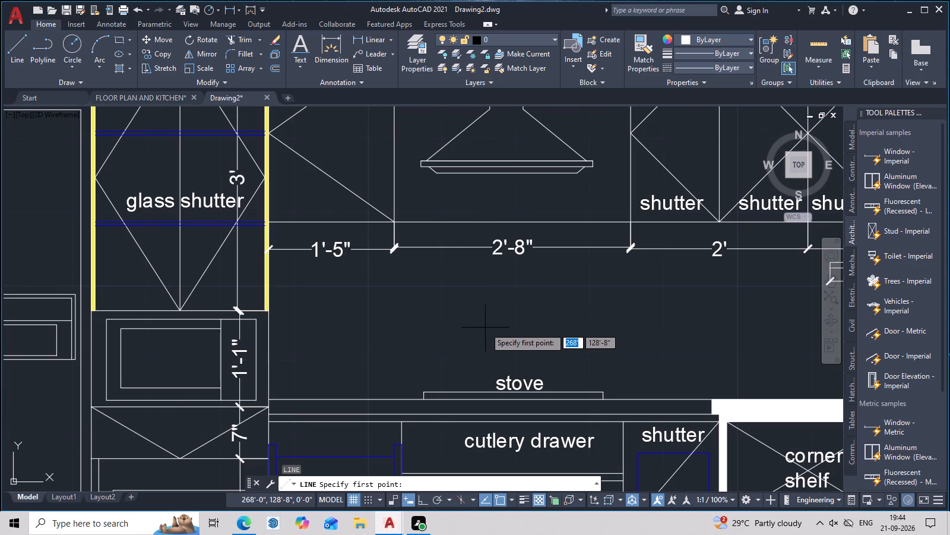
scroll(485, 328, up, 2)
middle_drag(487, 312, 477, 134)
scroll(501, 196, down, 1)
middle_drag(539, 261, 496, 189)
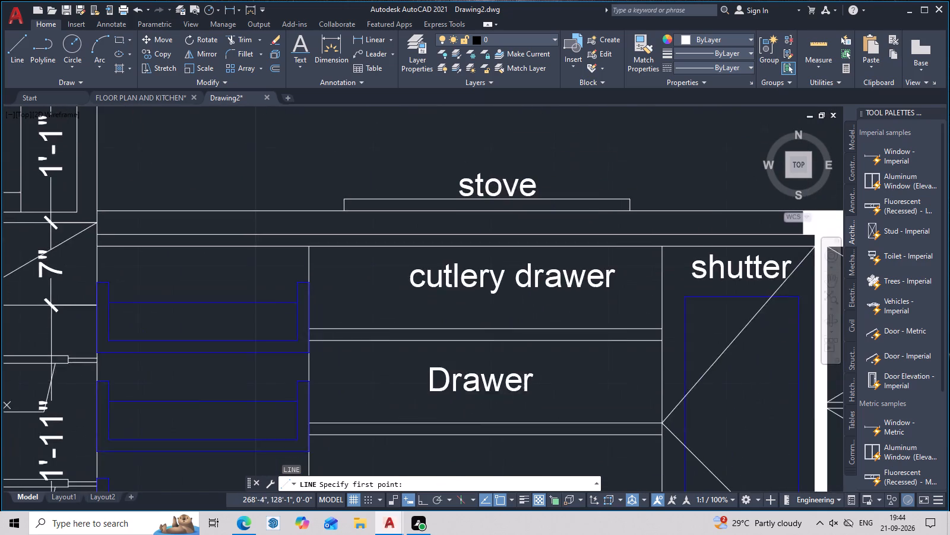
scroll(477, 213, up, 1)
click(208, 270)
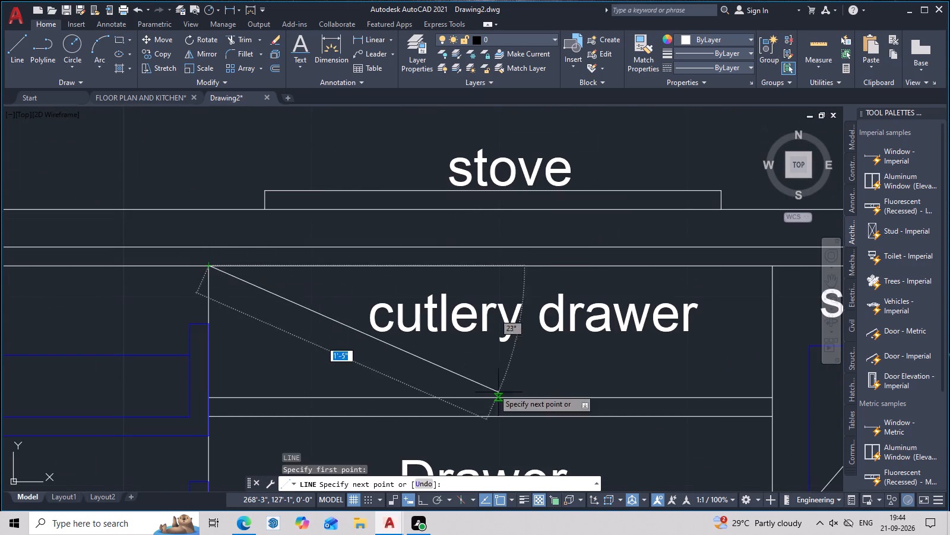
click(491, 399)
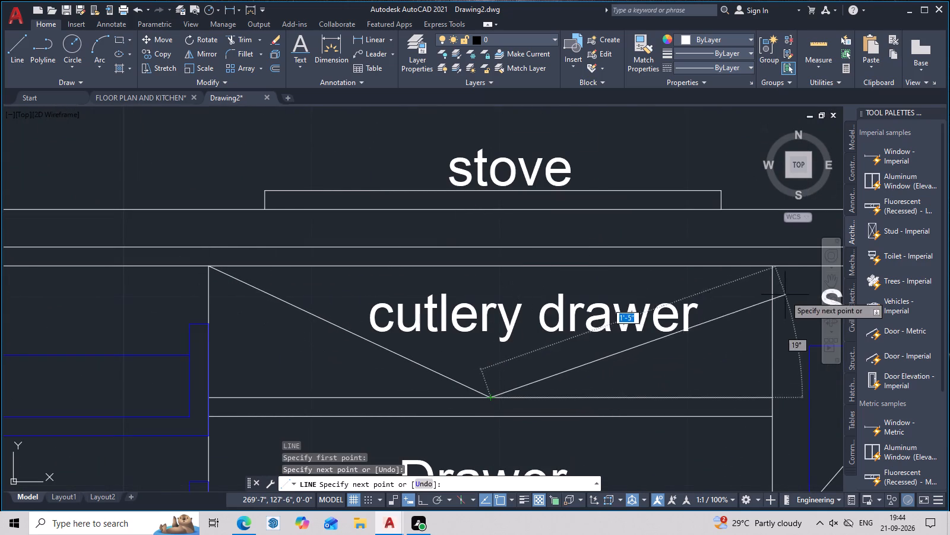
click(771, 269)
scroll(606, 257, down, 1)
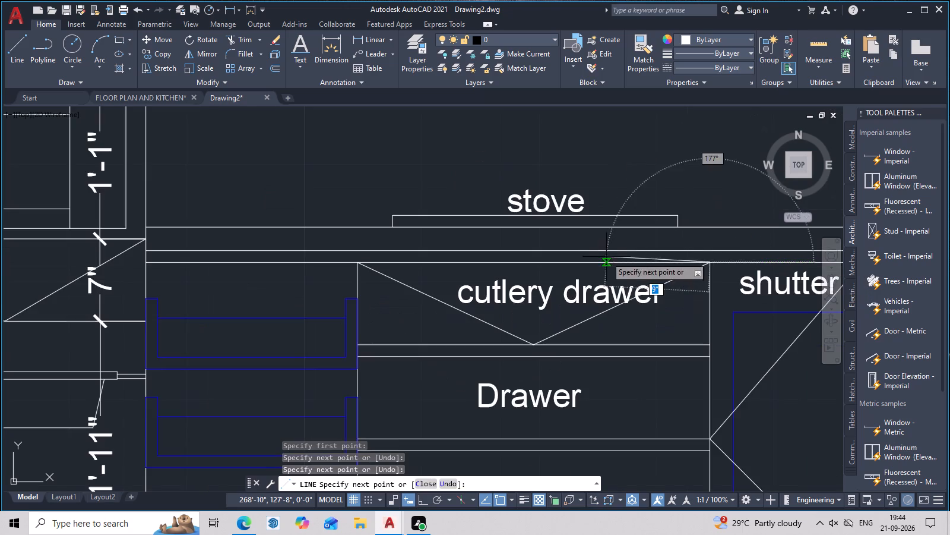
key(space)
Draw V-shaped lines across the middle drawer front, from its two top corners to the midpoint of its bottom edge.
scroll(630, 281, down, 3)
middle_drag(648, 308, 611, 111)
middle_drag(594, 160, 619, 315)
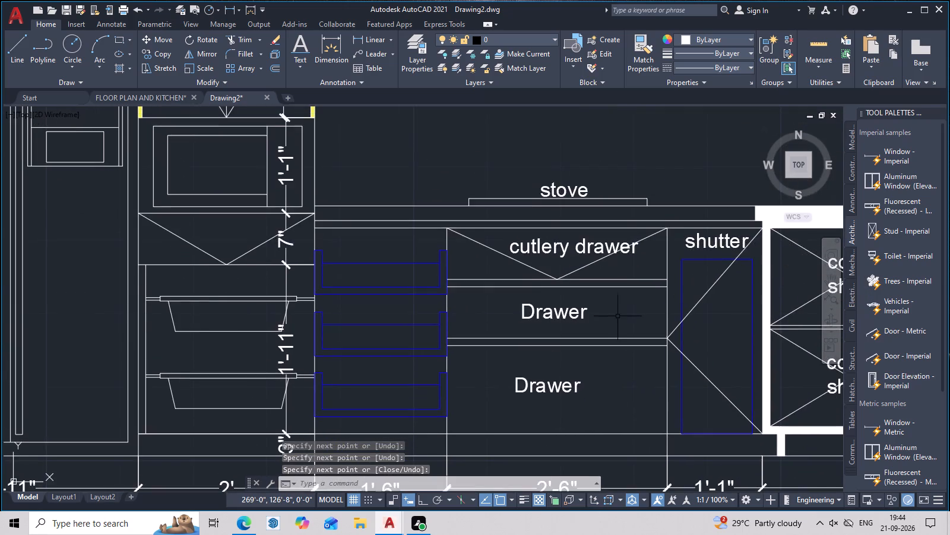
scroll(614, 319, up, 2)
middle_drag(614, 318, 562, 235)
key(space)
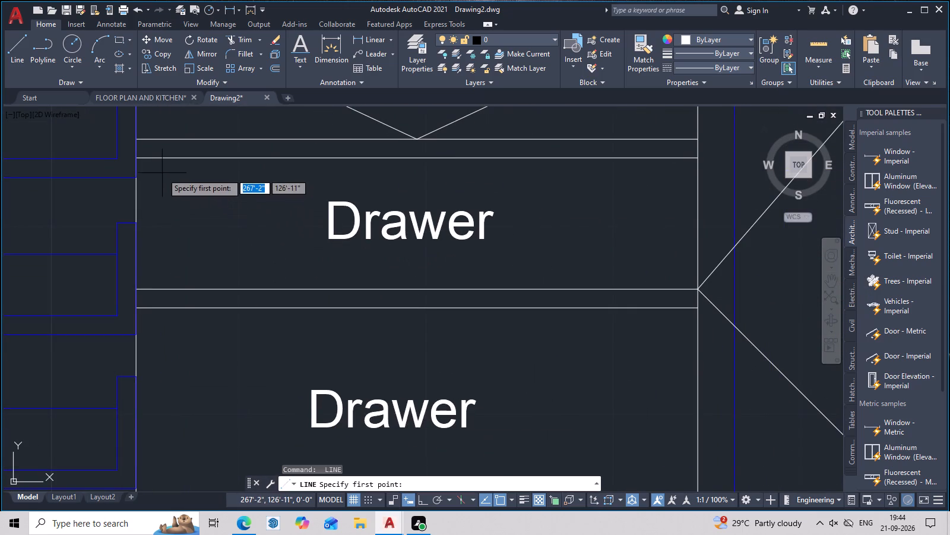
click(134, 157)
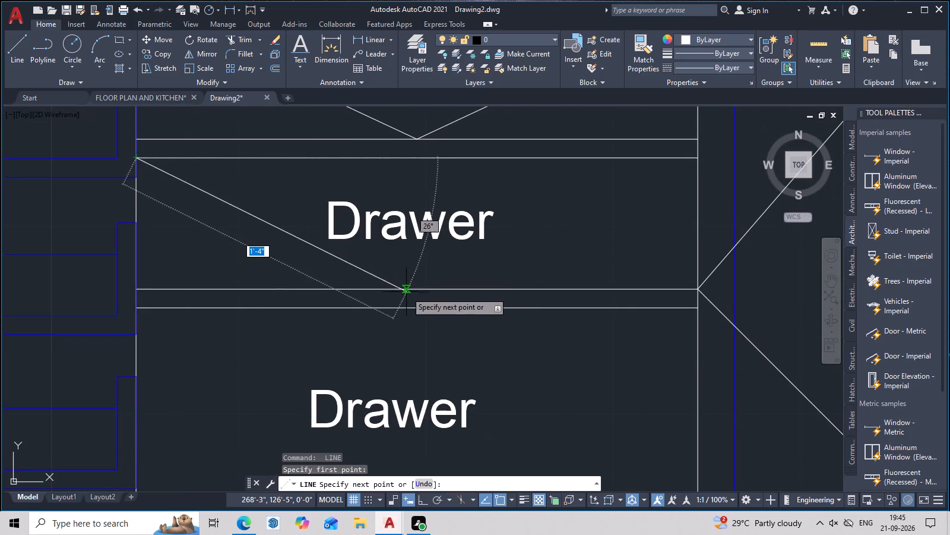
click(419, 291)
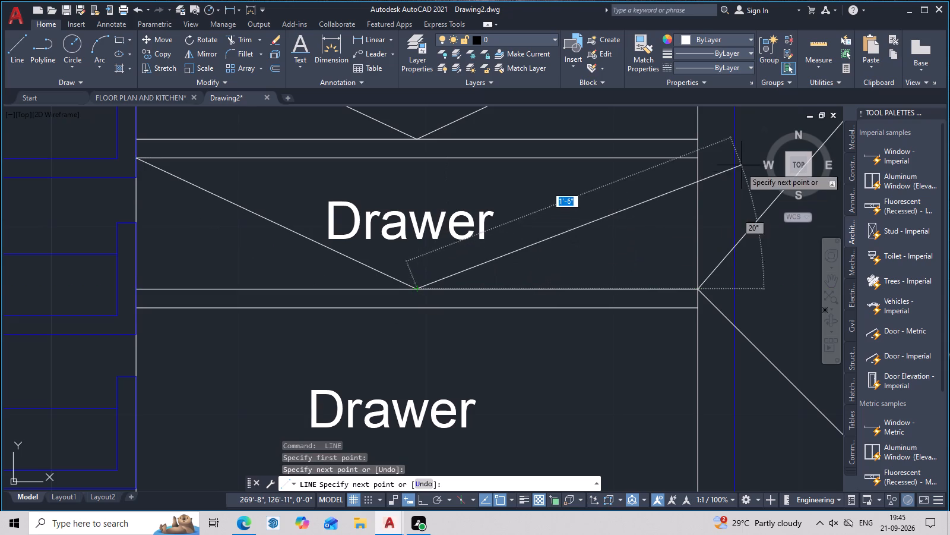
click(696, 159)
key(space)
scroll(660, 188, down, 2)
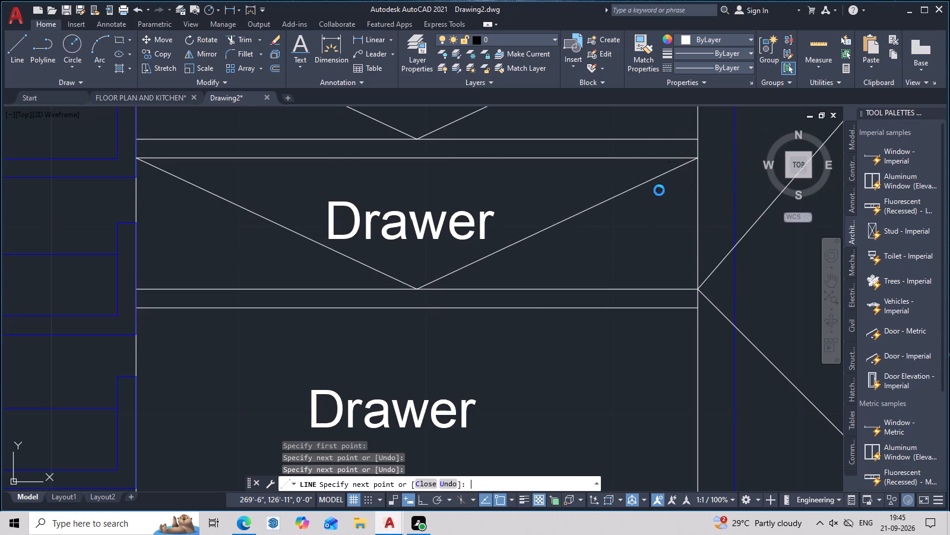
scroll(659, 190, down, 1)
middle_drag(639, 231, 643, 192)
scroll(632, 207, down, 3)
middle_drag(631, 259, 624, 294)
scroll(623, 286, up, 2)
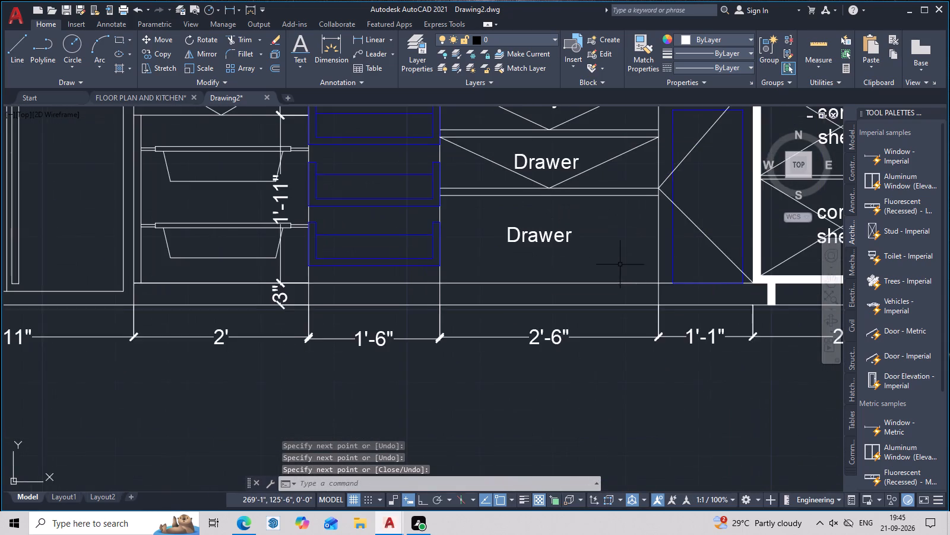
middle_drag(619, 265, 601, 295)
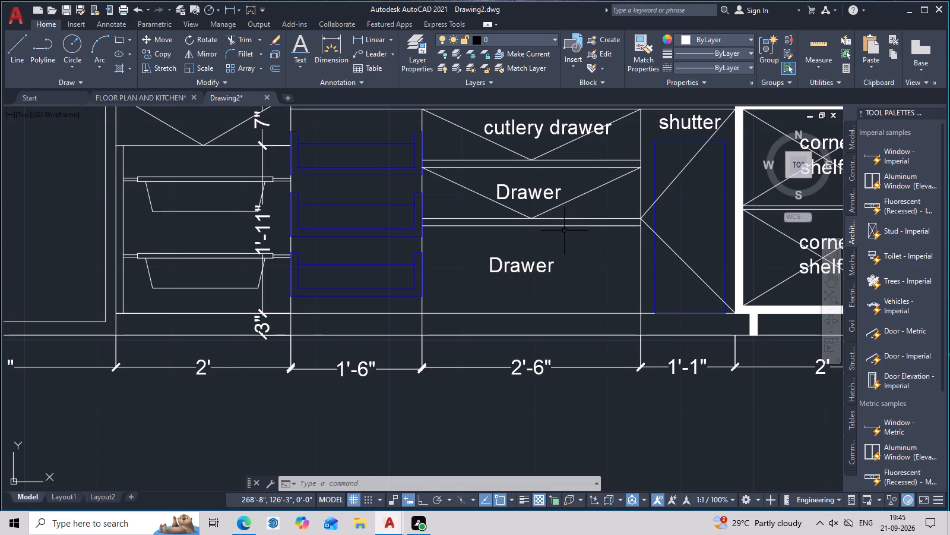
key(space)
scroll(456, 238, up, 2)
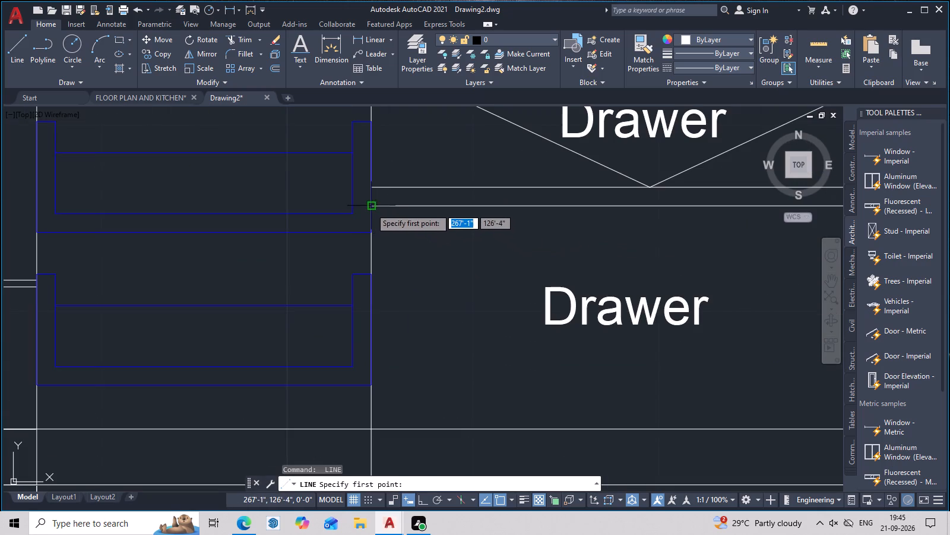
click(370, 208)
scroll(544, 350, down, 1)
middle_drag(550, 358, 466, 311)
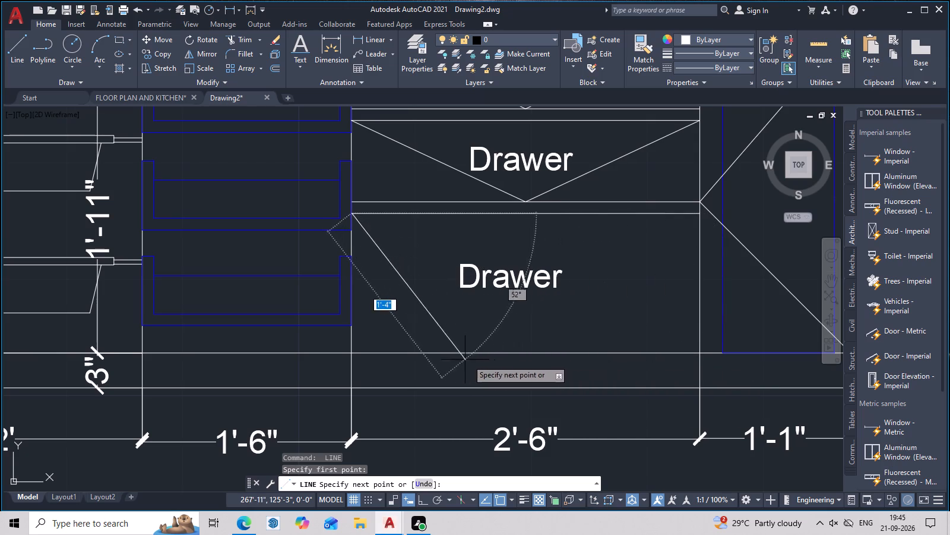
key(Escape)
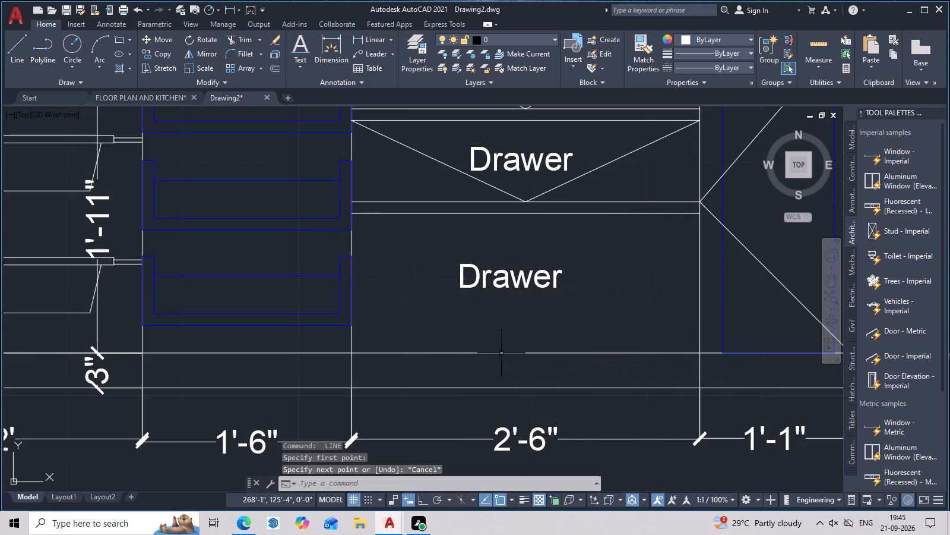
Break the cabinet's bottom line at both lower corners of the 2'-6" wide drawer unit using Break at Point.
text(BR)
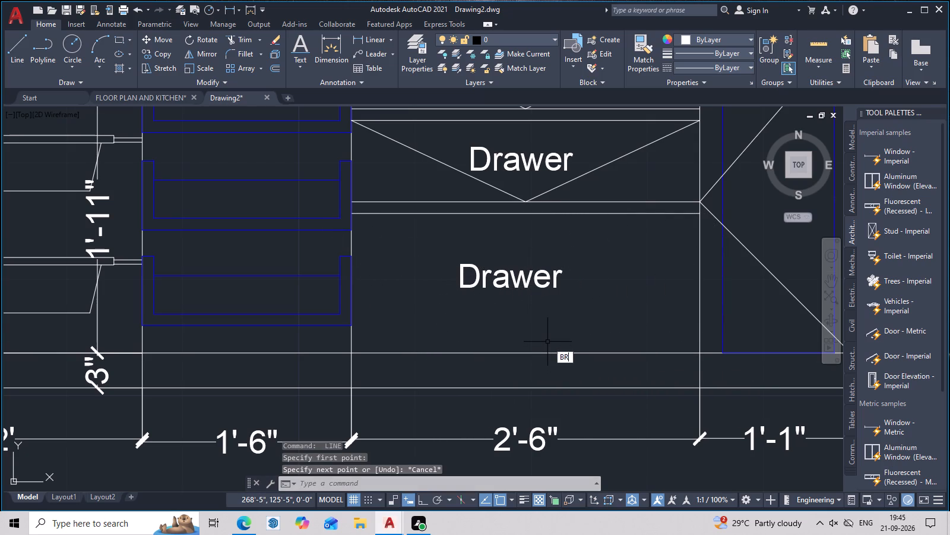
click(587, 383)
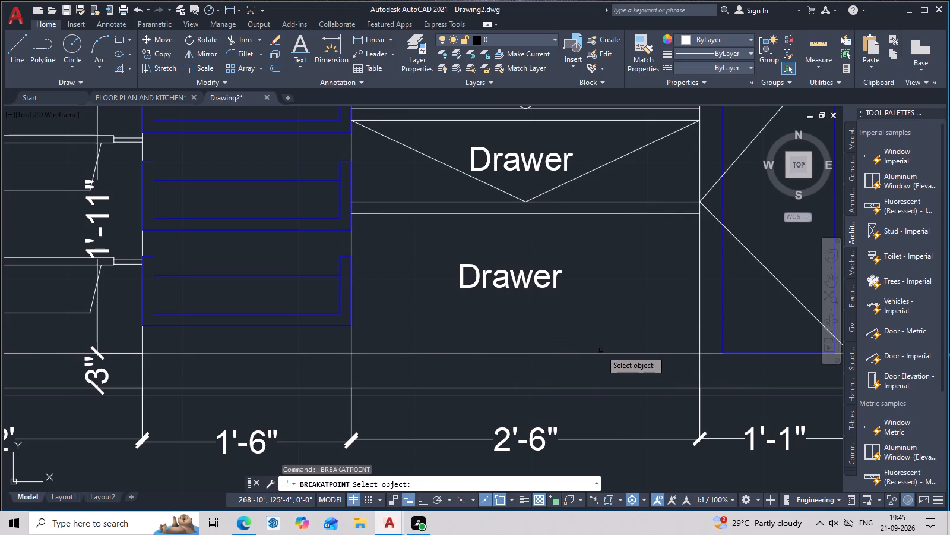
click(601, 353)
click(701, 352)
key(space)
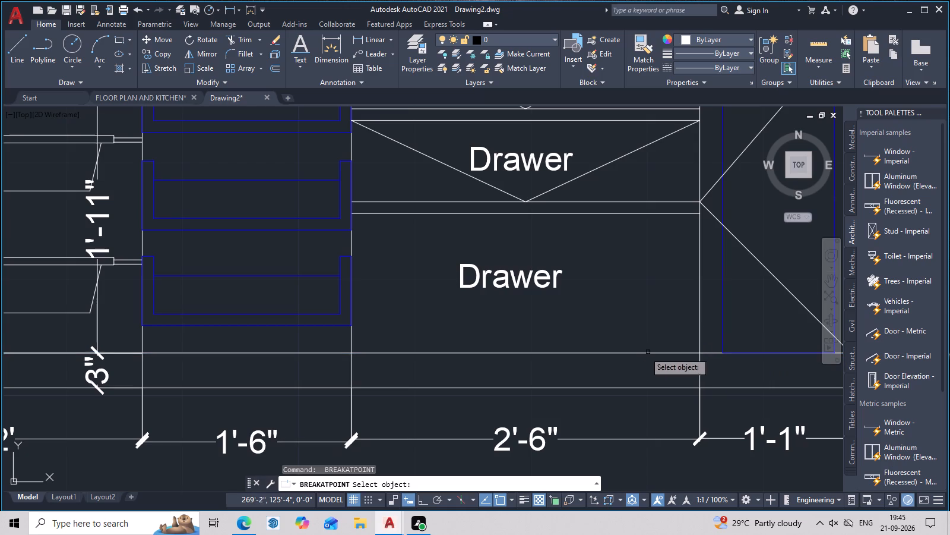
click(594, 354)
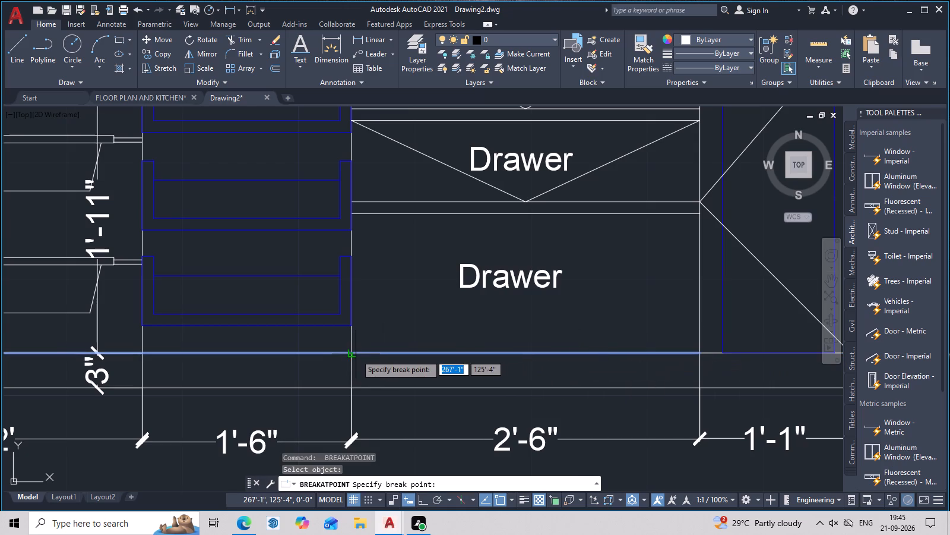
click(350, 354)
Draw a V across the bottom drawer front, from just below its top left corner to the bottom edge's midpoint and up to the top right corner.
key(l)
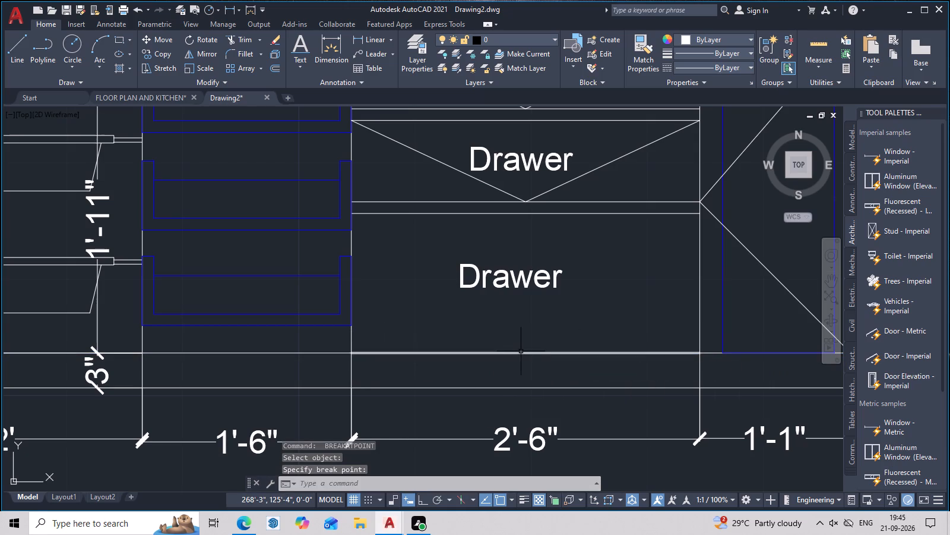
key(space)
click(353, 220)
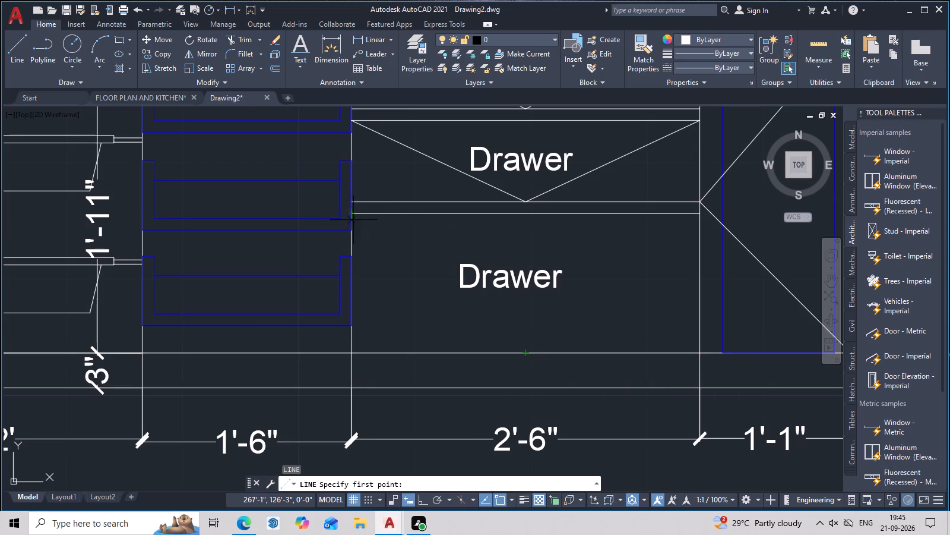
click(525, 353)
double_click(697, 218)
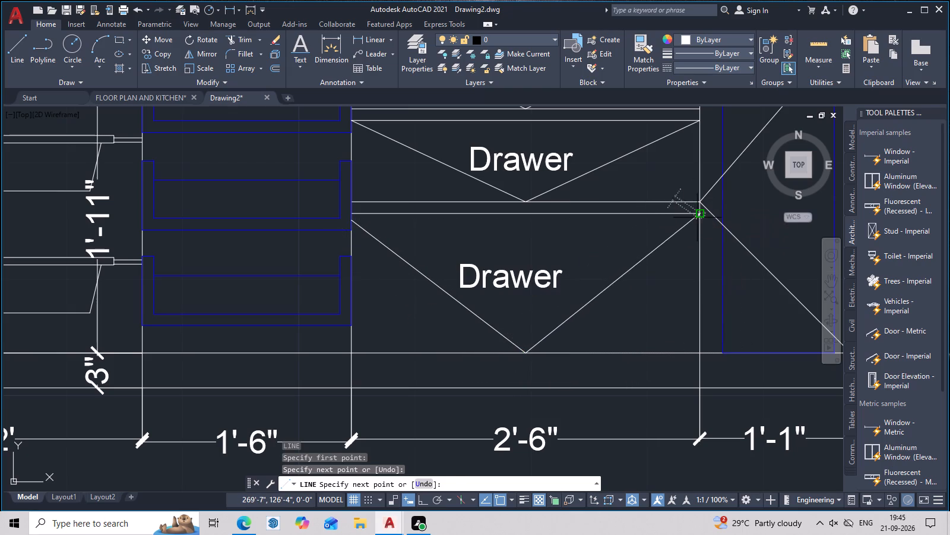
scroll(699, 217, down, 3)
key(Escape)
scroll(699, 217, down, 2)
middle_drag(699, 217, 622, 267)
scroll(619, 269, up, 3)
key(Escape)
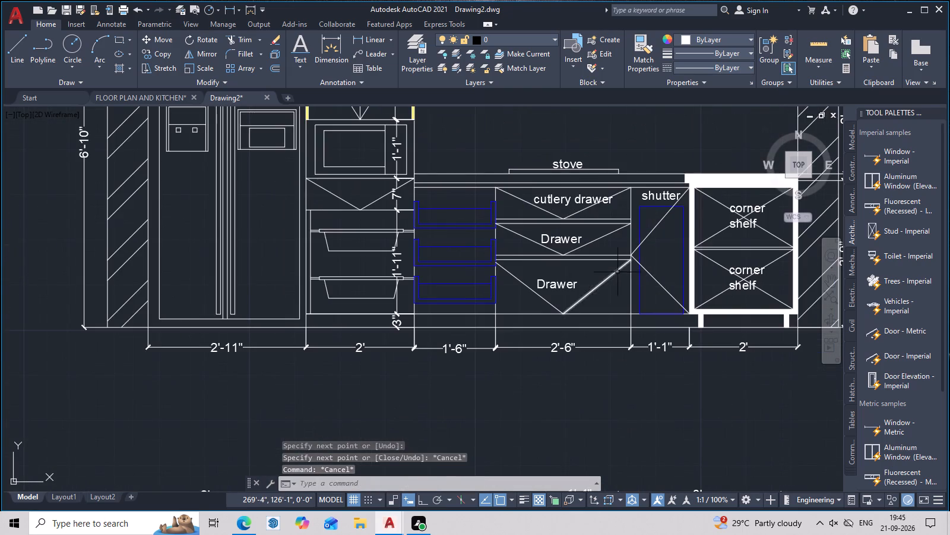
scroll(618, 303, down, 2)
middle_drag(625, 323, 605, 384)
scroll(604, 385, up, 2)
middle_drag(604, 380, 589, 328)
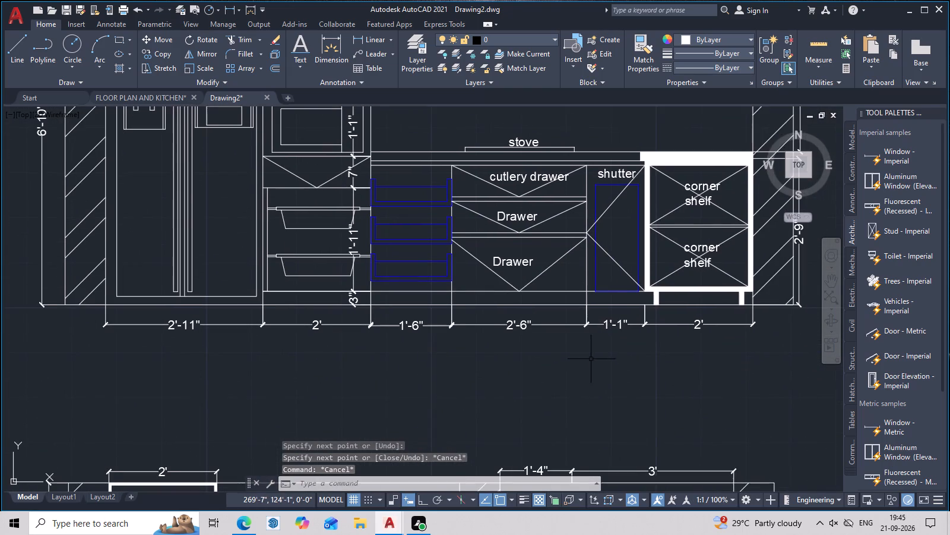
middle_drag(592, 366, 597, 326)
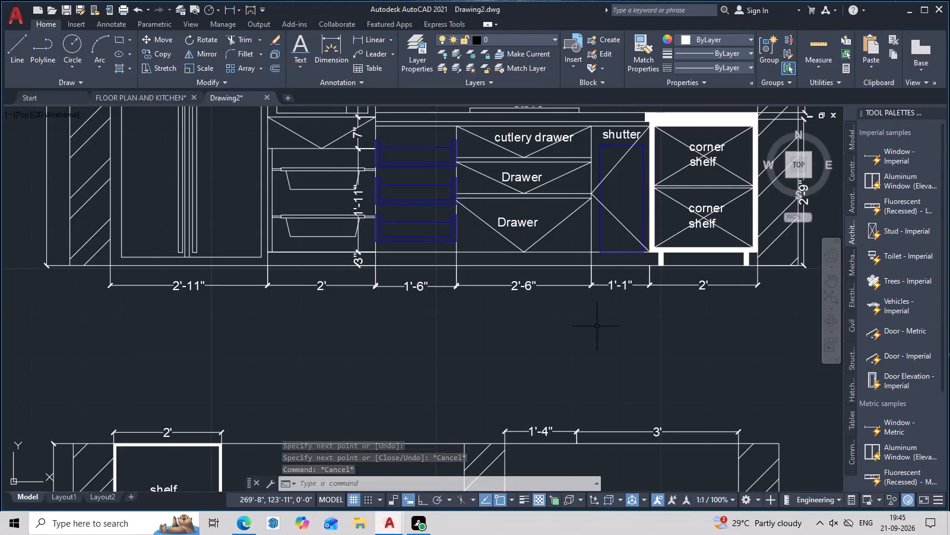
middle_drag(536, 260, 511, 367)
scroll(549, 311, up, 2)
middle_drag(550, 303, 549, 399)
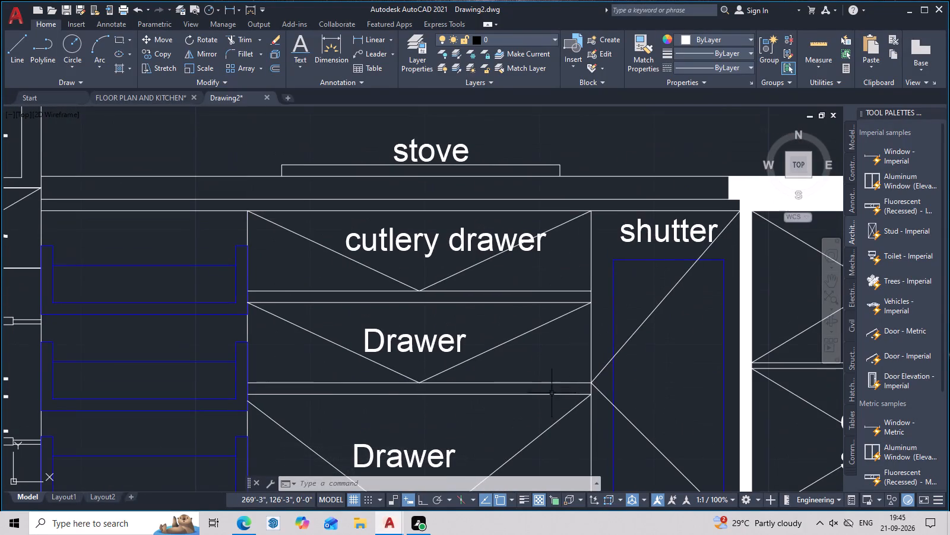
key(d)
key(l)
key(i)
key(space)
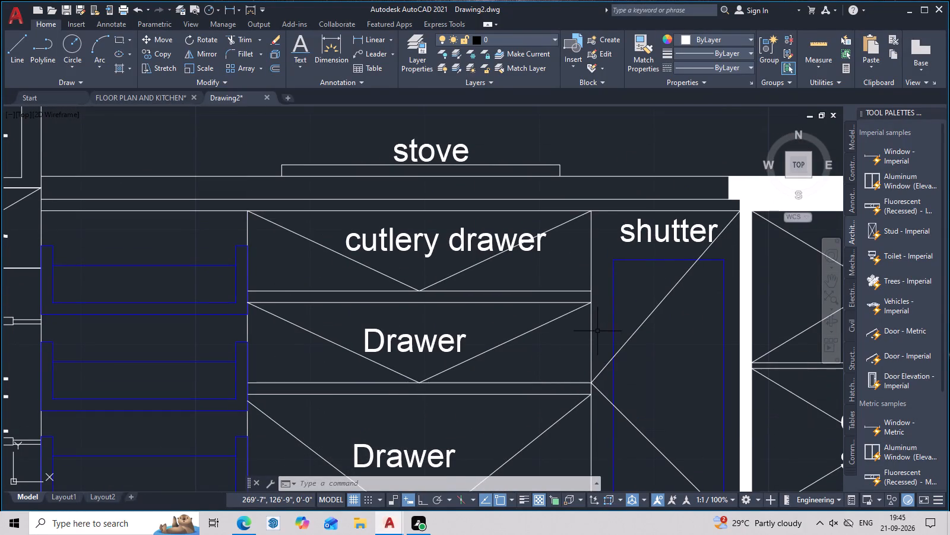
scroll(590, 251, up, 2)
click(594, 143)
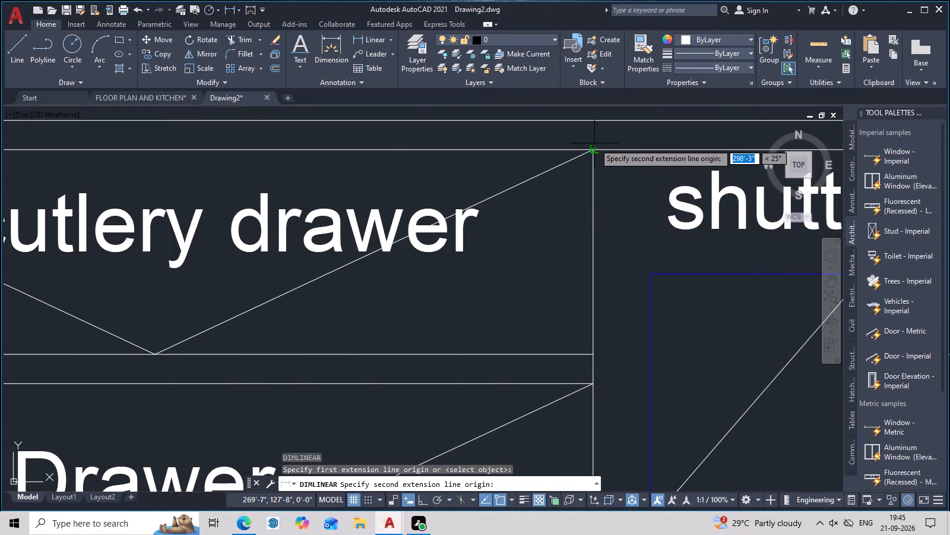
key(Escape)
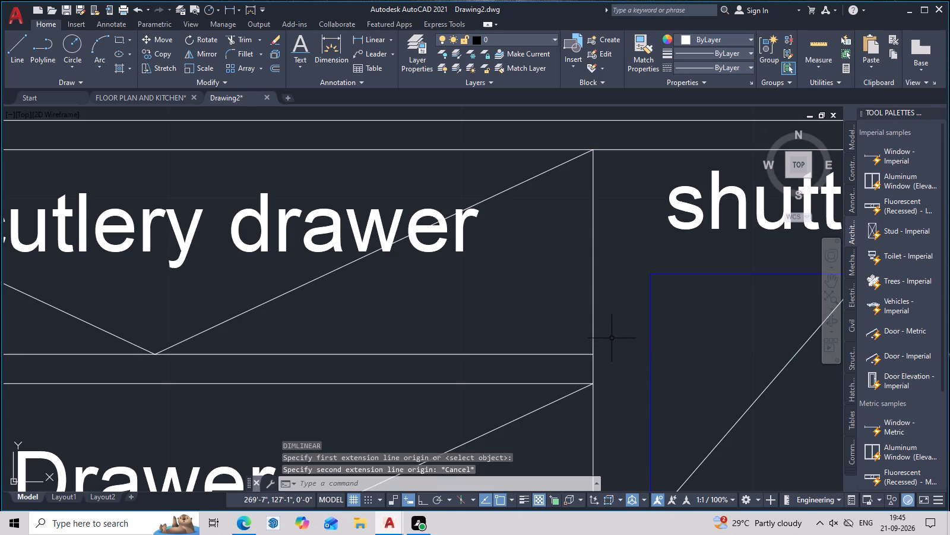
Add a vertical linear dimension for the cutlery drawer's height, just inside its edge beside the shutter.
key(space)
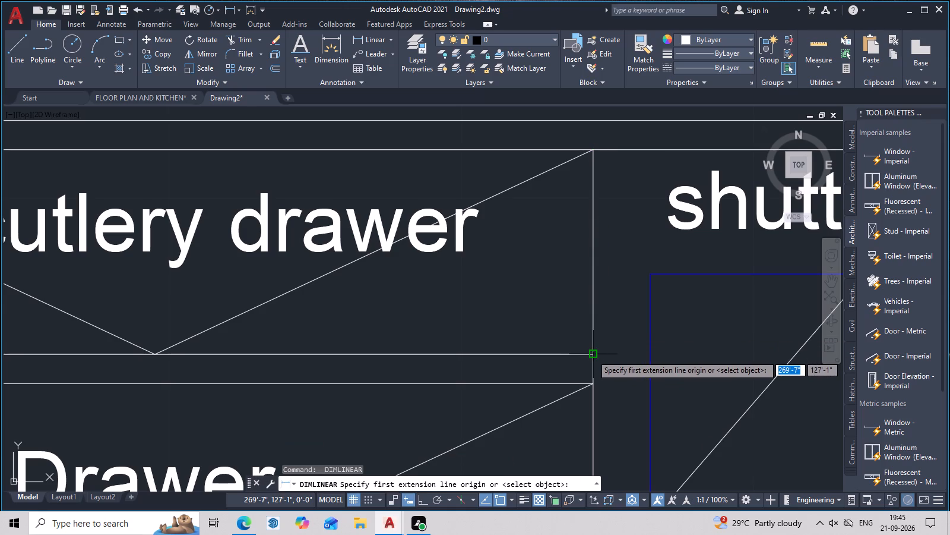
click(592, 355)
click(596, 152)
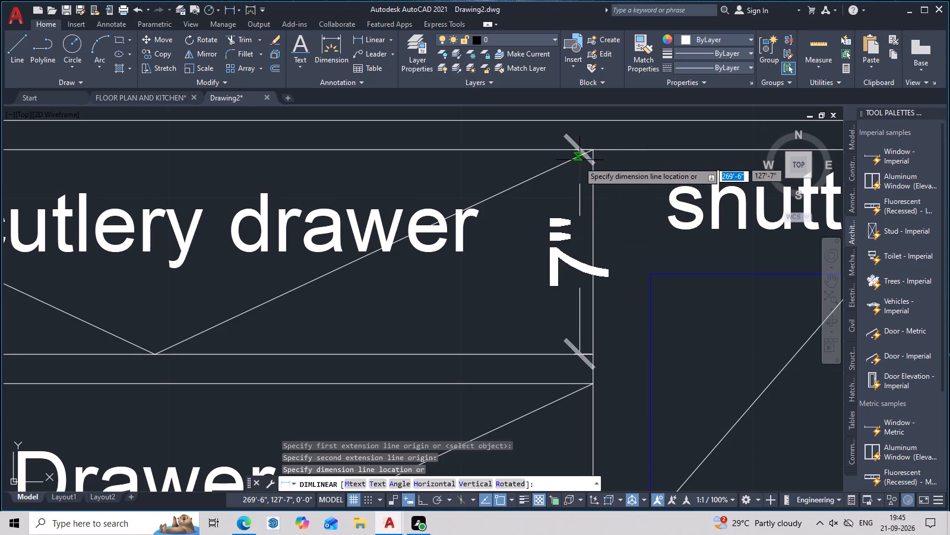
click(559, 169)
Add a vertical linear dimension from the cutlery drawer's bottom line to the middle drawer's bottom line, aligned with the dimension above.
scroll(565, 278, down, 2)
middle_drag(572, 348, 560, 257)
key(space)
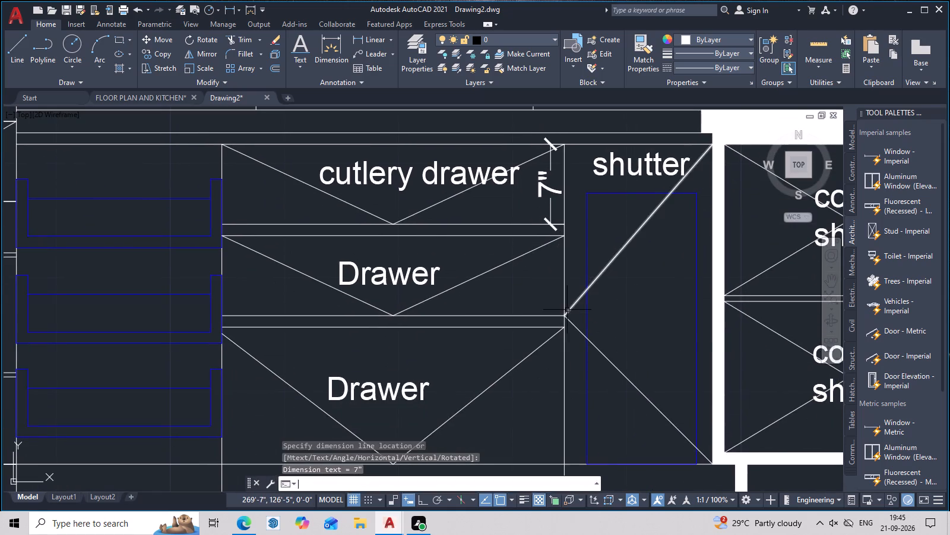
scroll(566, 319, up, 2)
scroll(560, 124, down, 2)
middle_drag(563, 167, 560, 273)
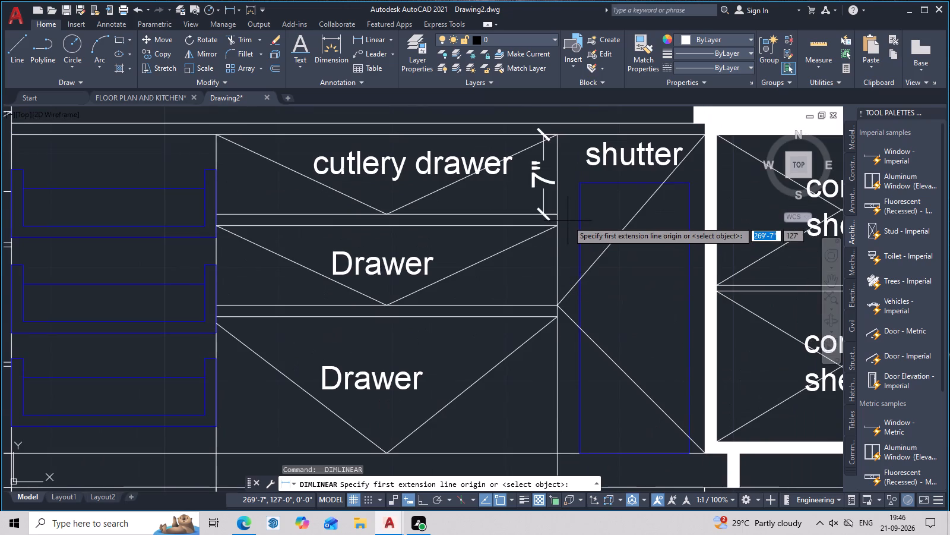
click(554, 216)
click(554, 307)
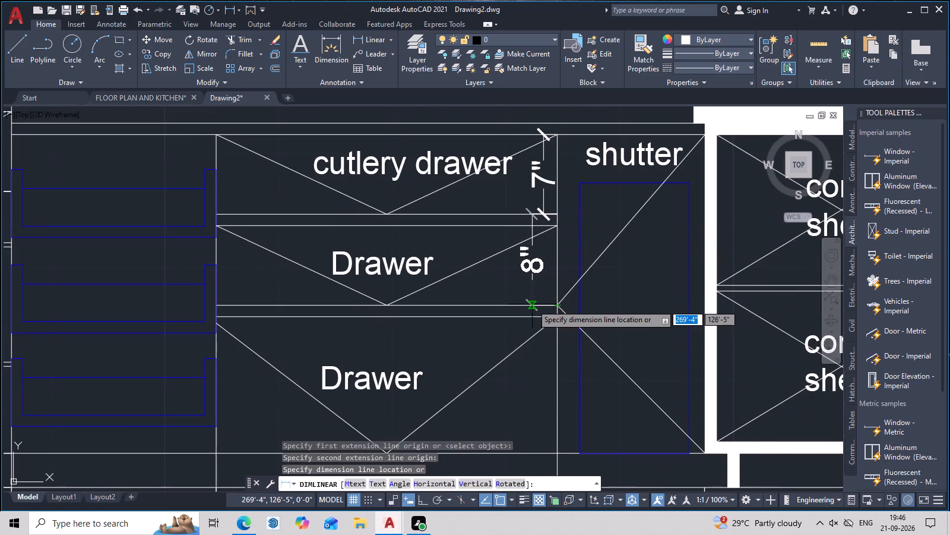
click(543, 304)
Add a vertical linear dimension from the middle drawer's bottom line down to the cabinet's bottom line, beside the bottom drawer.
middle_drag(556, 323, 553, 253)
key(space)
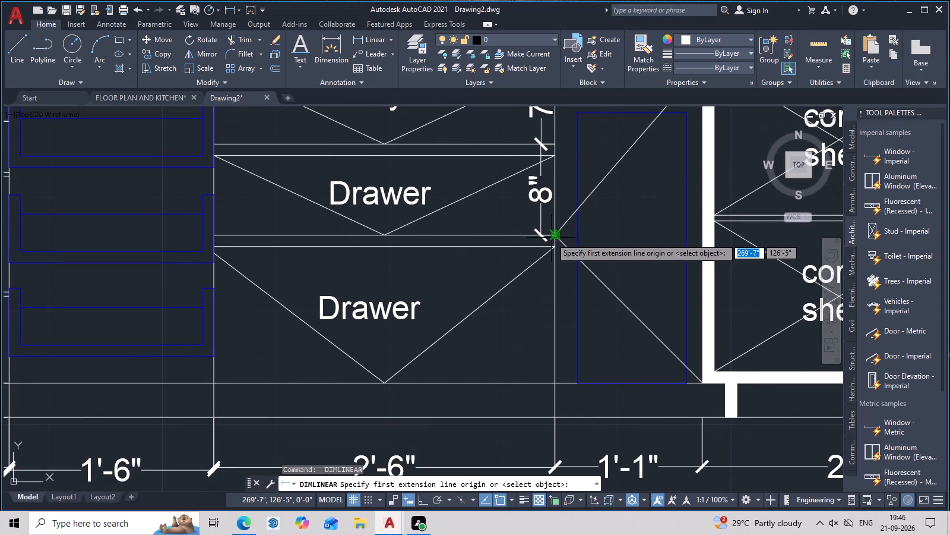
click(551, 238)
click(552, 381)
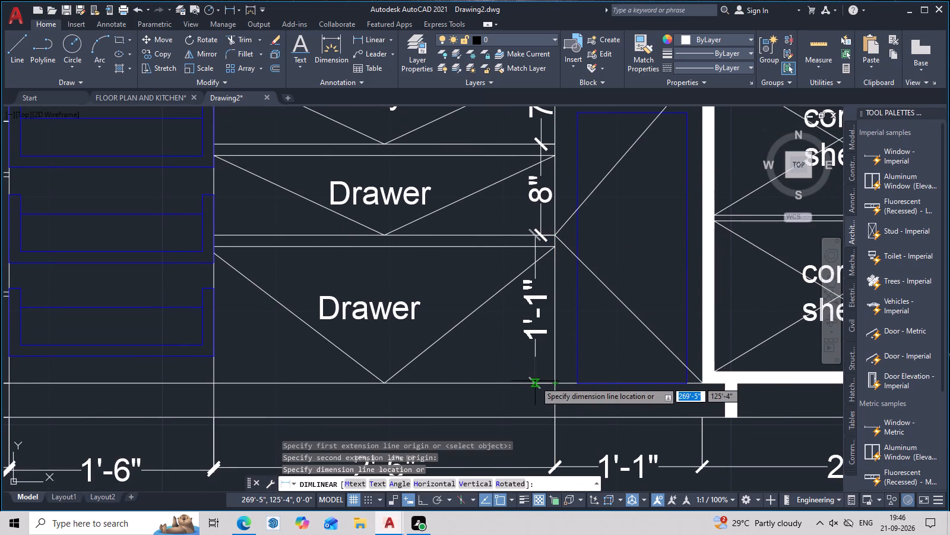
click(537, 381)
Examine both kitchen elevations, checking the base cabinets, drawers, shutters, corner shelves and the wall cabinets around the chimney.
scroll(565, 355, down, 2)
middle_drag(594, 363, 612, 392)
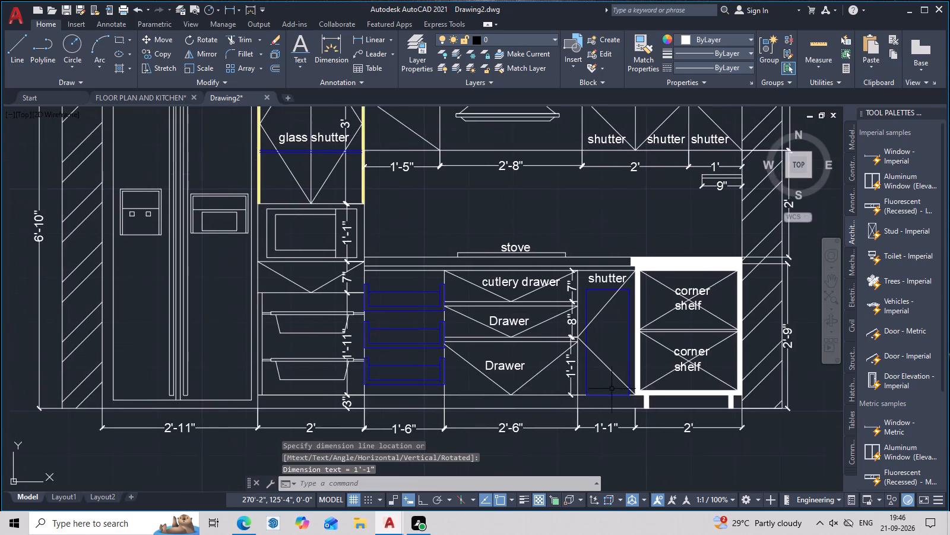
scroll(610, 377, up, 1)
middle_drag(631, 387, 736, 443)
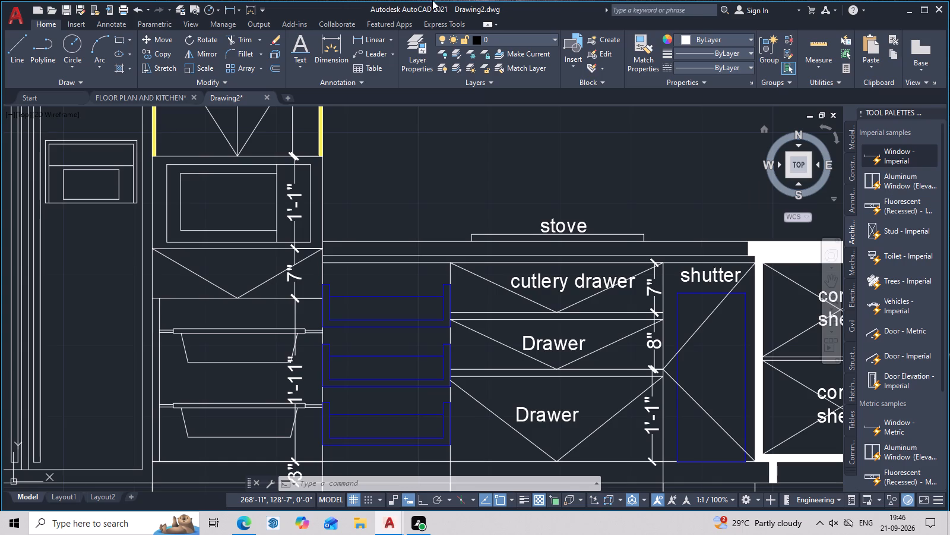
scroll(380, 0, down, 2)
scroll(417, 84, down, 2)
middle_drag(457, 171, 465, 309)
scroll(463, 282, down, 2)
middle_drag(463, 302, 463, 319)
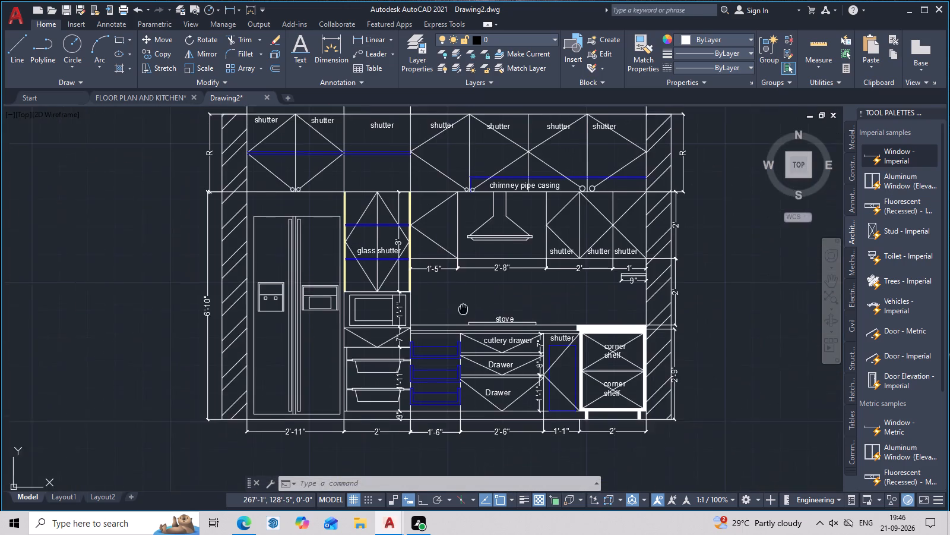
middle_drag(463, 319, 462, 332)
scroll(460, 329, up, 2)
middle_drag(449, 303, 457, 267)
scroll(457, 265, down, 2)
middle_drag(493, 311, 476, 225)
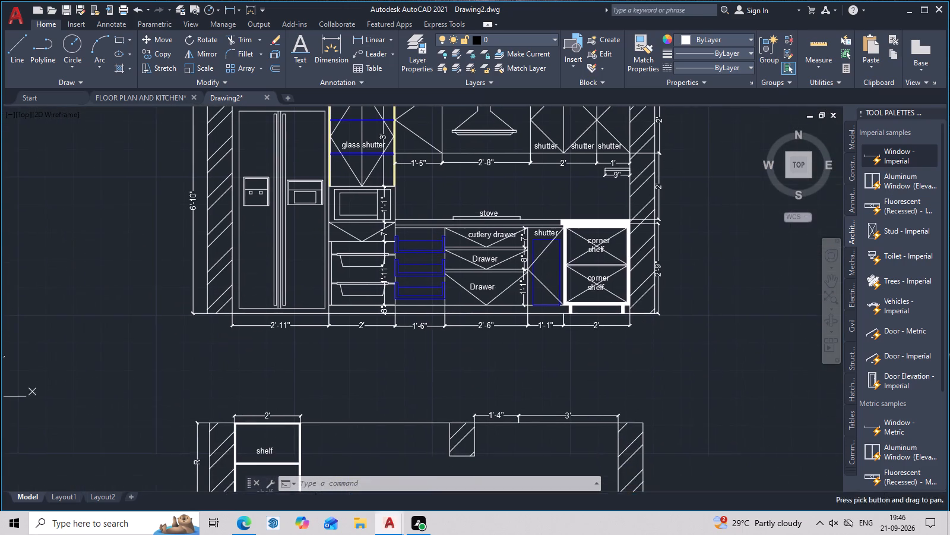
middle_drag(607, 347, 597, 137)
middle_drag(536, 357, 555, 166)
scroll(456, 333, up, 2)
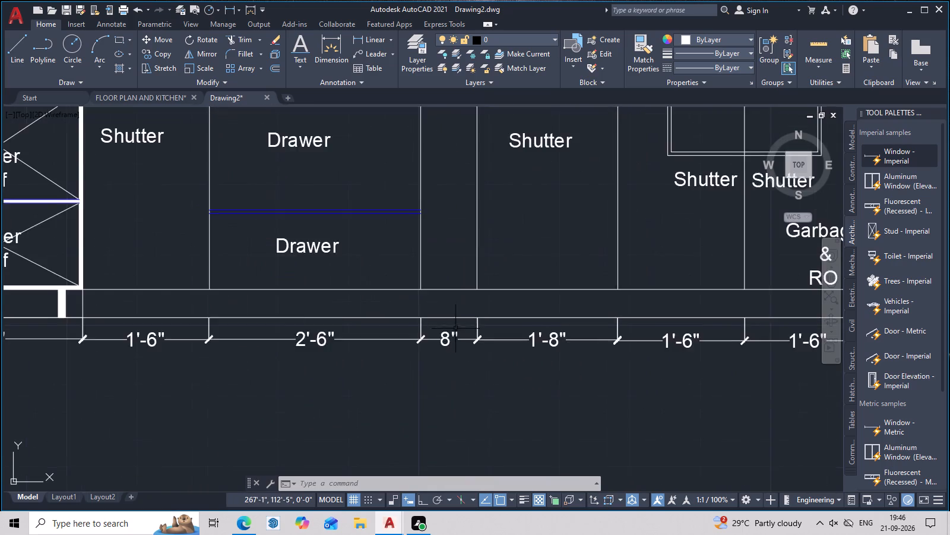
middle_drag(461, 338, 530, 461)
middle_drag(470, 357, 556, 452)
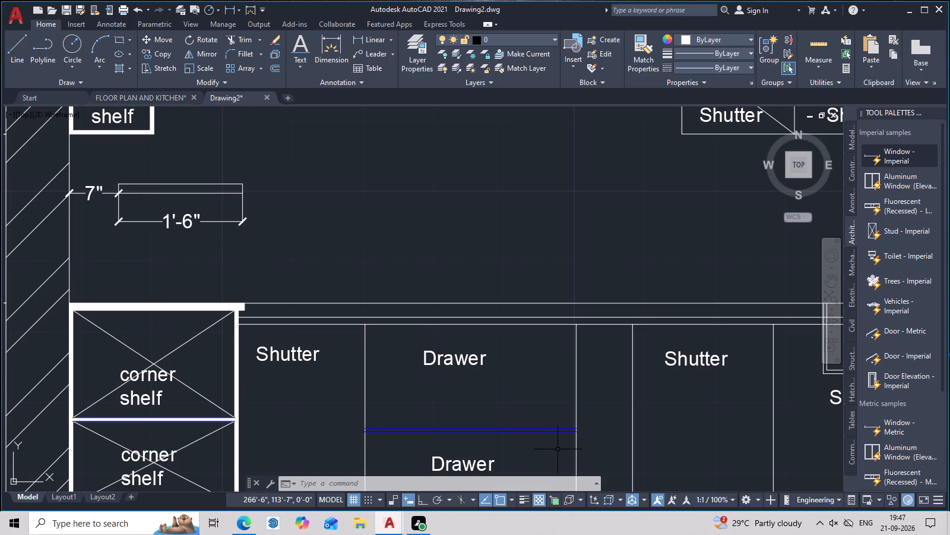
scroll(558, 449, down, 2)
middle_drag(559, 449, 479, 392)
middle_drag(549, 420, 556, 372)
scroll(403, 352, down, 3)
middle_drag(407, 348, 416, 456)
scroll(451, 339, up, 3)
middle_drag(458, 329, 480, 284)
scroll(430, 213, up, 2)
middle_drag(429, 243, 480, 429)
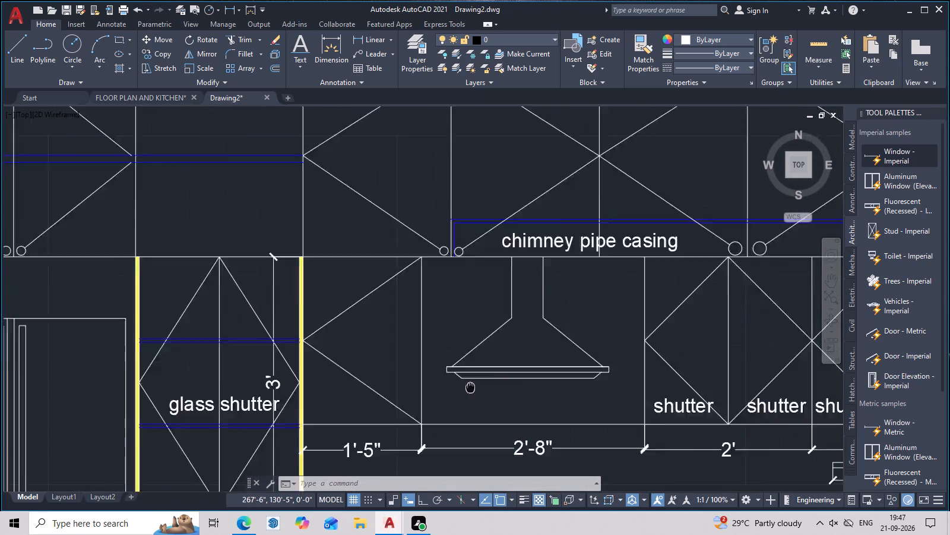
middle_drag(415, 399, 415, 337)
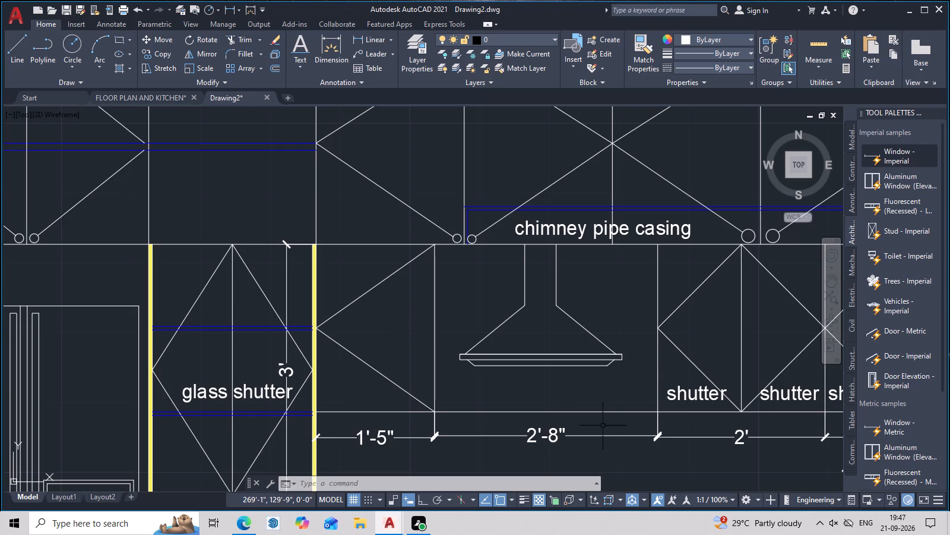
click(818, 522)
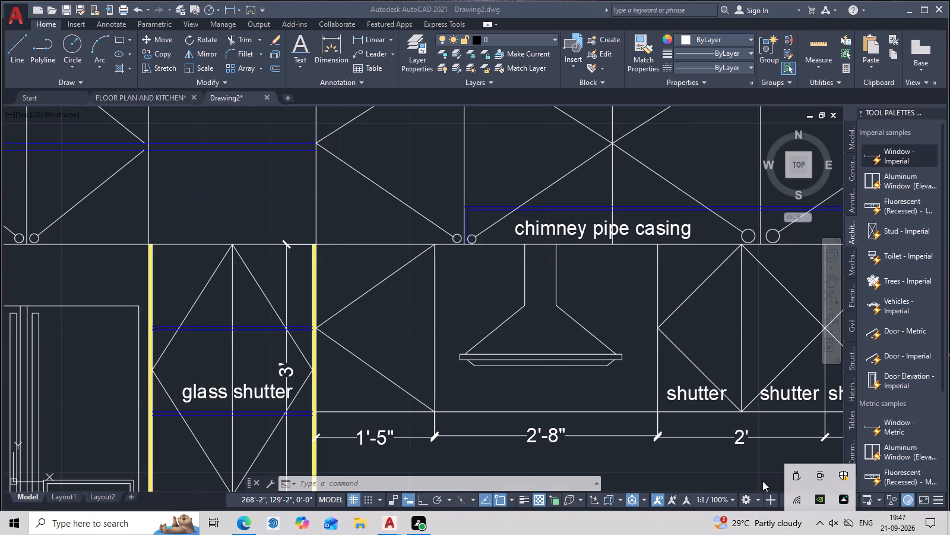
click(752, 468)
Offset the bottom line of the 1'-5" wide wall cabinet upward by 0.5".
scroll(752, 468, down, 2)
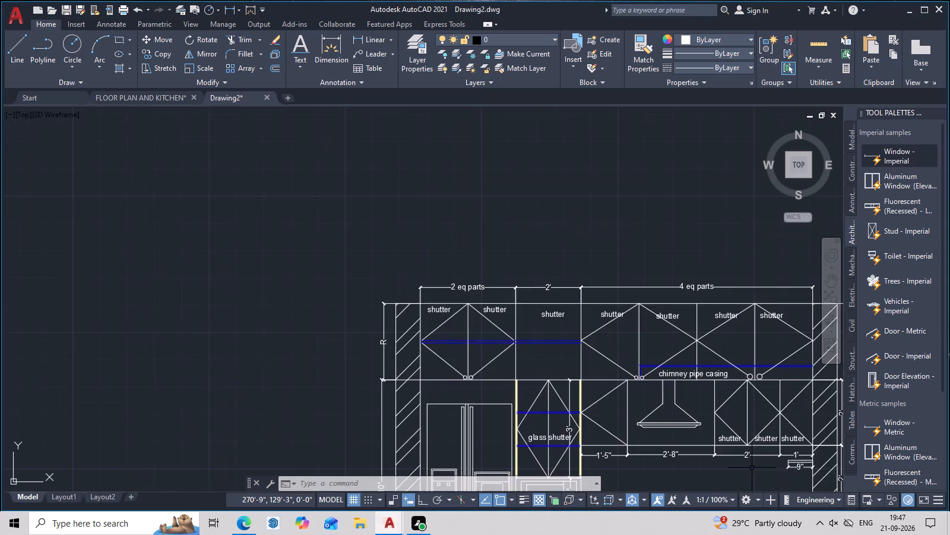
middle_drag(752, 468, 665, 404)
scroll(576, 421, up, 2)
middle_drag(574, 420, 587, 464)
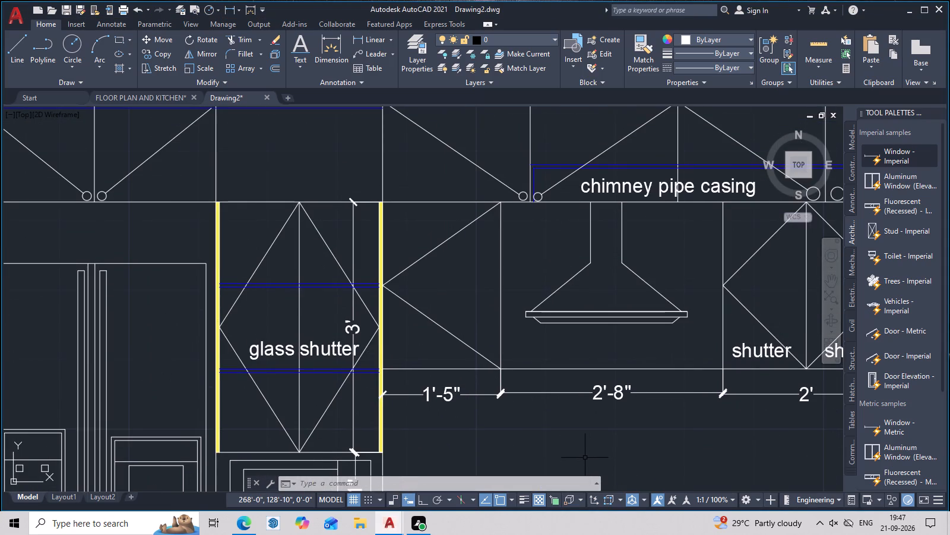
scroll(418, 366, up, 2)
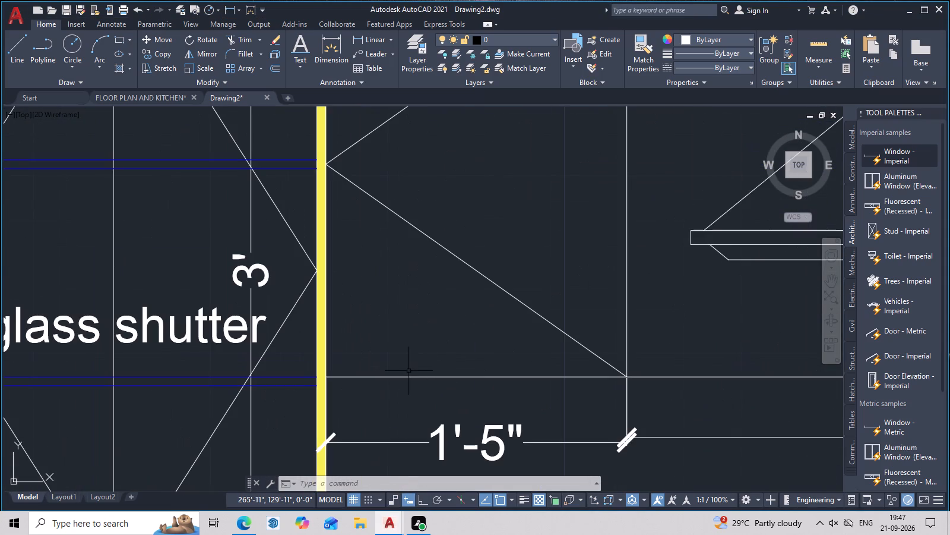
text(O)
key(space)
text(.5)
key(space)
click(466, 378)
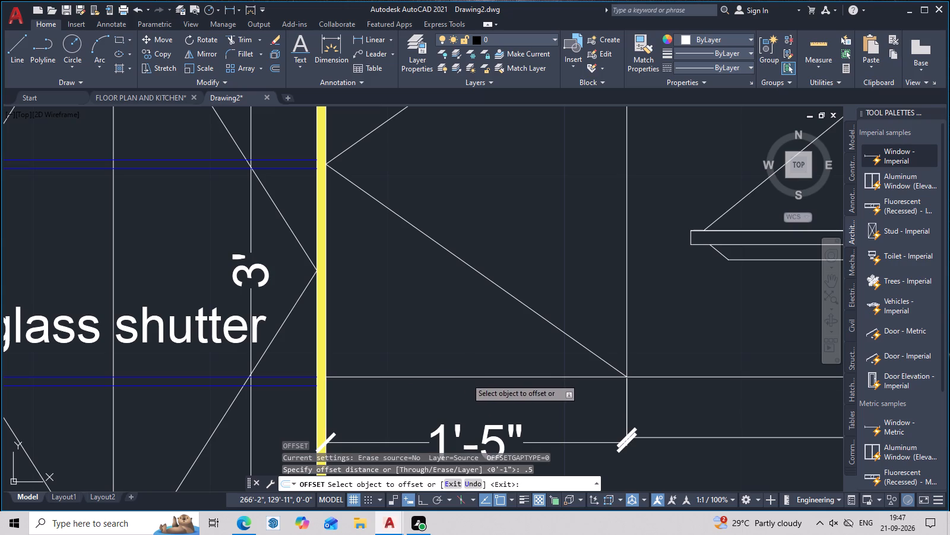
click(469, 341)
key(Escape)
Trim the offset line beyond the 1'-5" cabinet's chimney-side edge and the diagonal's end inside the bottom strip.
text(TR)
key(space)
click(672, 370)
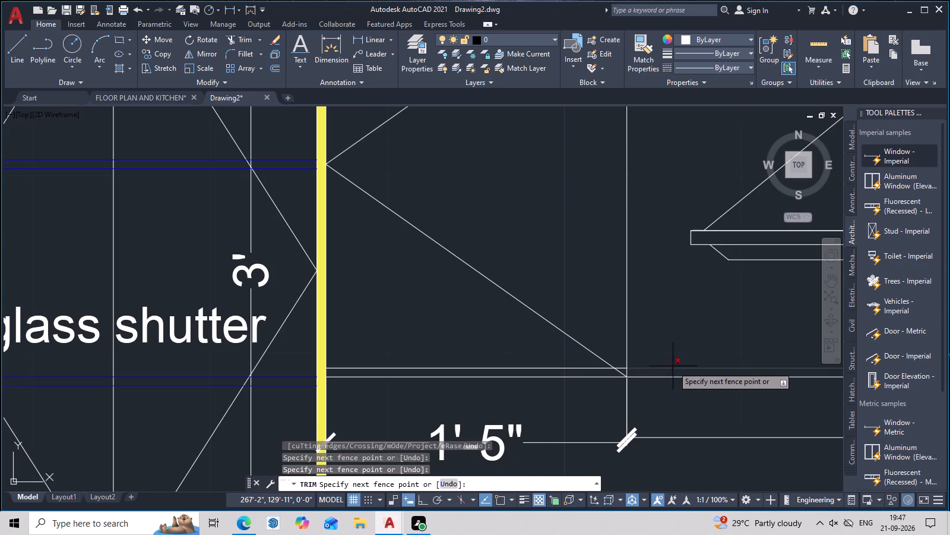
click(674, 364)
scroll(674, 360, down, 1)
middle_drag(674, 360, 661, 360)
scroll(661, 360, up, 1)
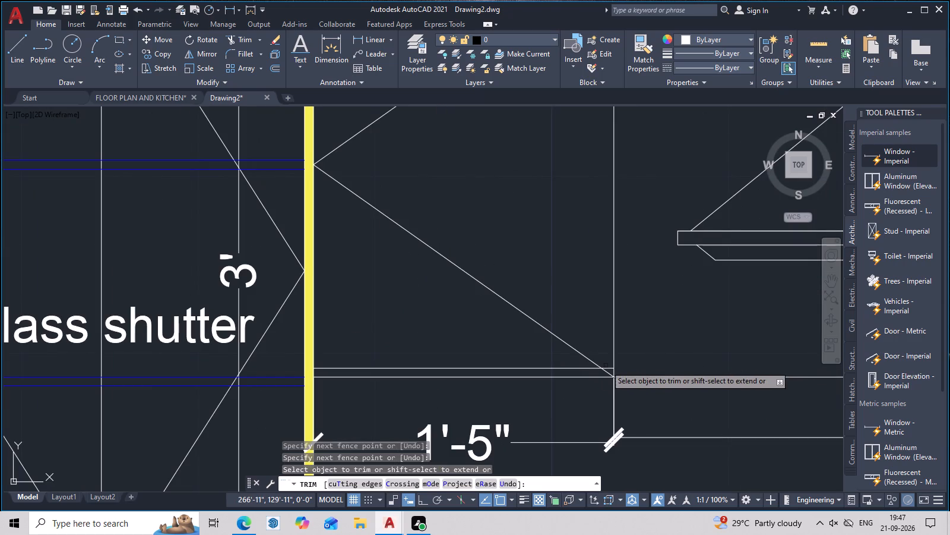
text(TR)
key(space)
scroll(604, 367, up, 2)
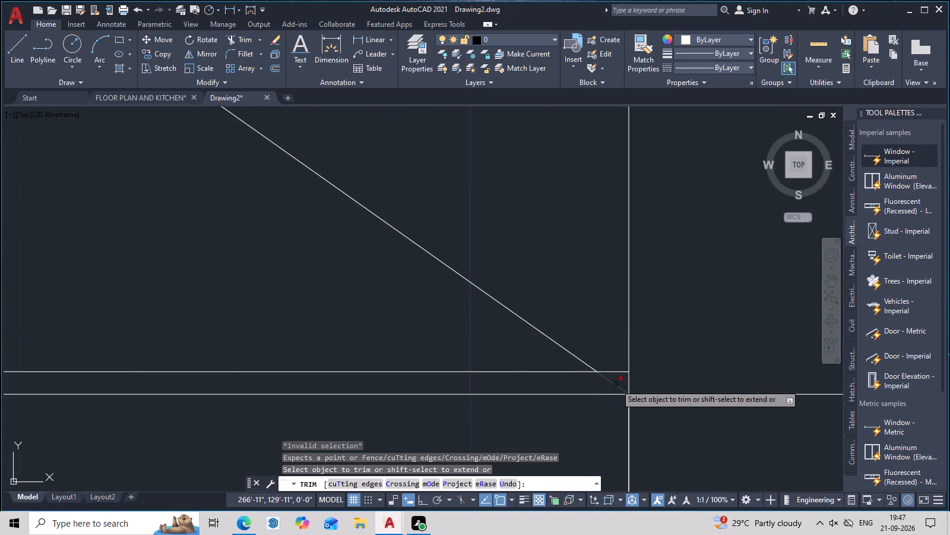
click(616, 384)
scroll(665, 379, down, 4)
middle_drag(666, 377, 623, 366)
key(Escape)
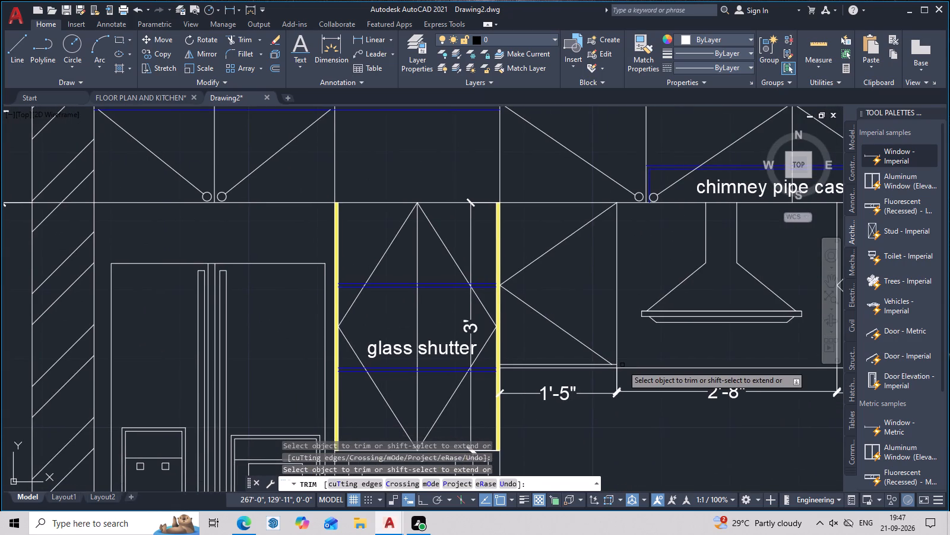
Hatch the thin bottom strip of the 1'-5" wall cabinet with a solid yellow fill, colour 244,238,81.
text(H)
key(space)
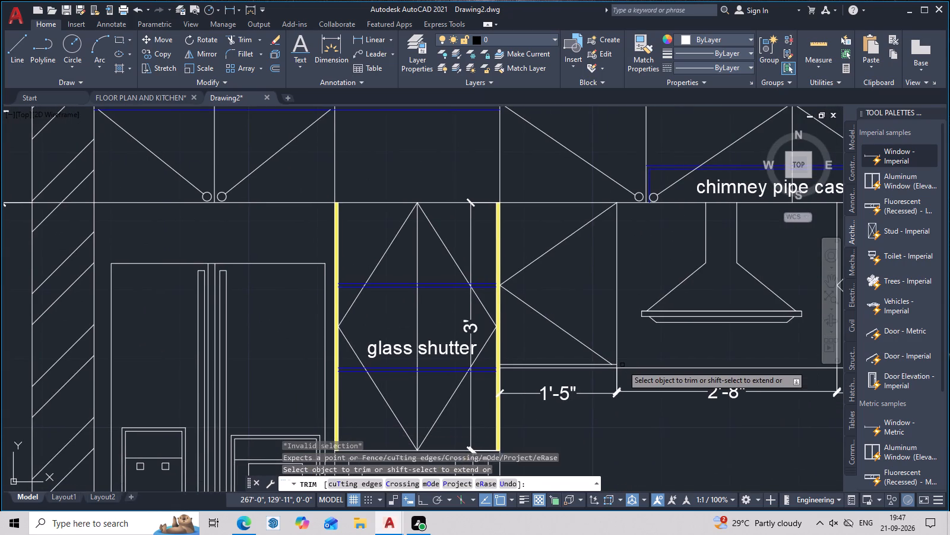
key(Escape)
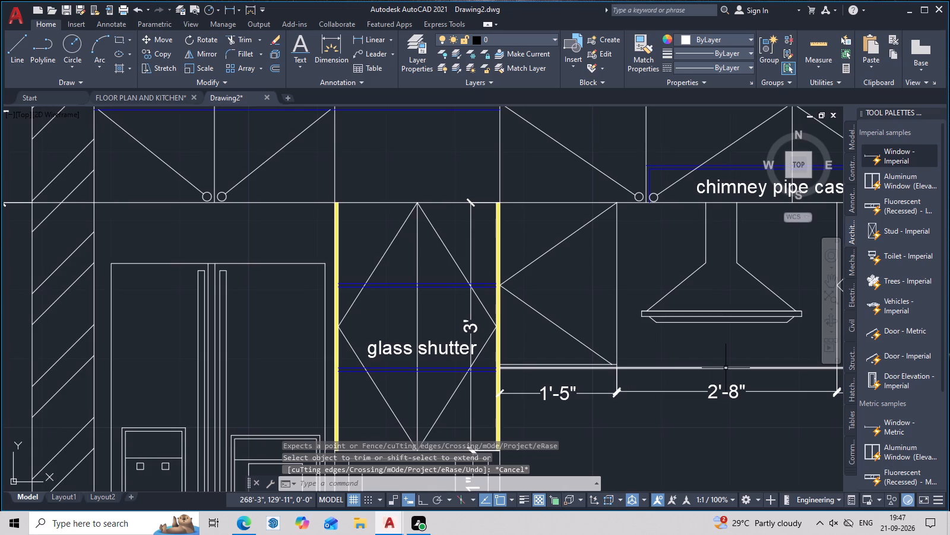
text(H)
key(space)
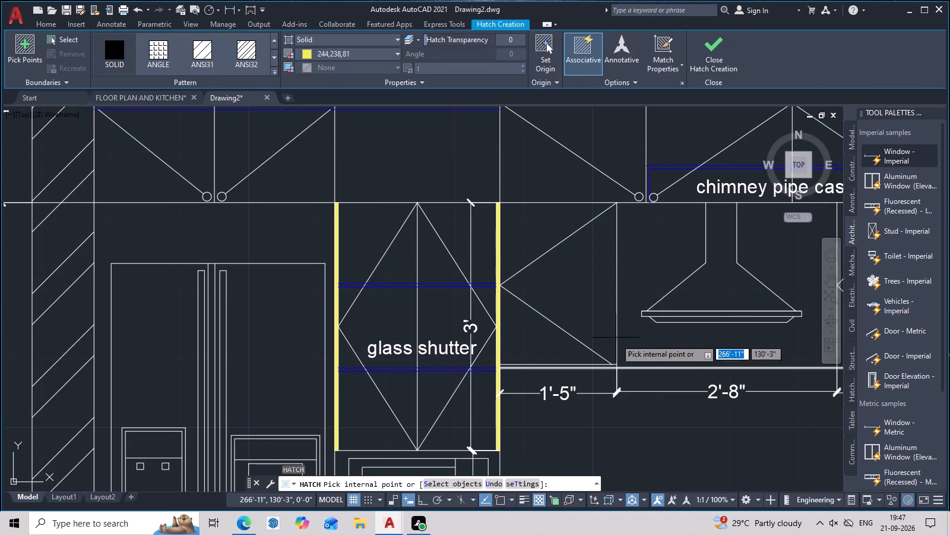
scroll(584, 369, up, 1)
double_click(584, 366)
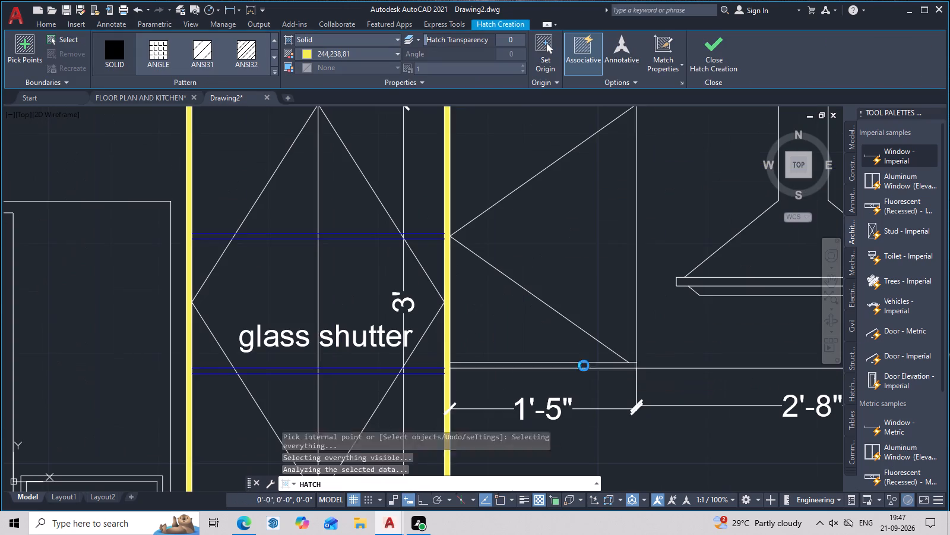
key(Escape)
scroll(676, 284, down, 4)
middle_drag(680, 321, 600, 333)
key(Escape)
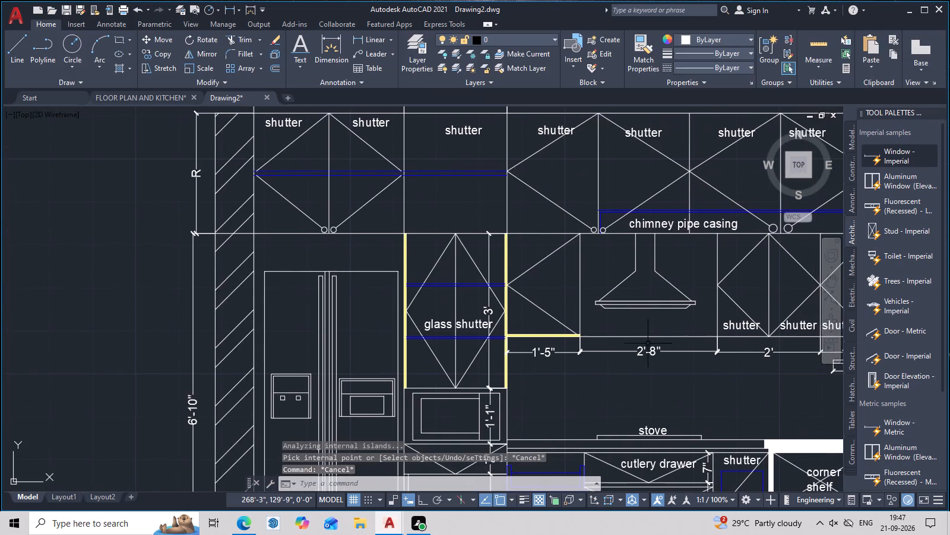
Offset the bottom line of the 2' and 1' wall cabinets beside the chimney upward by 0.5".
scroll(648, 344, down, 1)
middle_drag(648, 344, 616, 346)
middle_drag(655, 354, 531, 364)
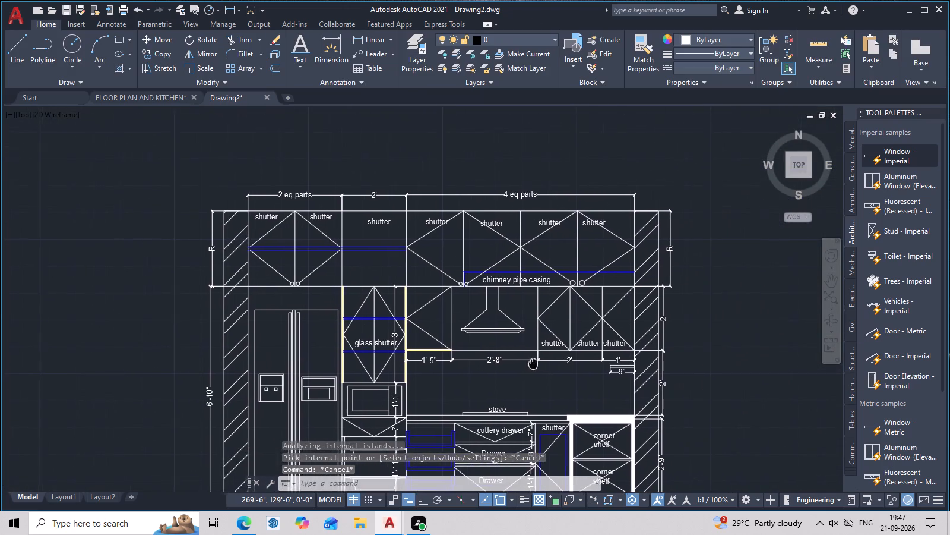
middle_drag(531, 364, 530, 364)
scroll(520, 360, up, 2)
middle_click(520, 360)
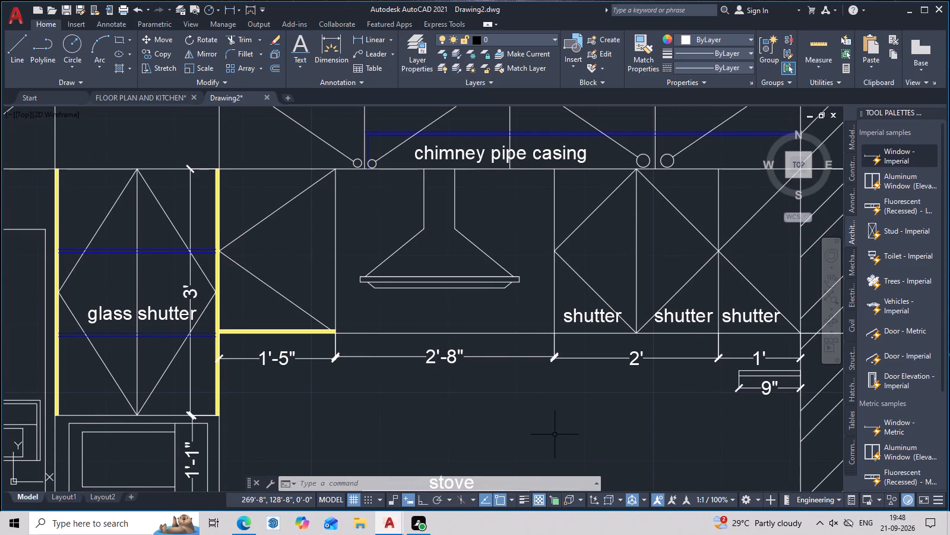
middle_drag(546, 419, 510, 427)
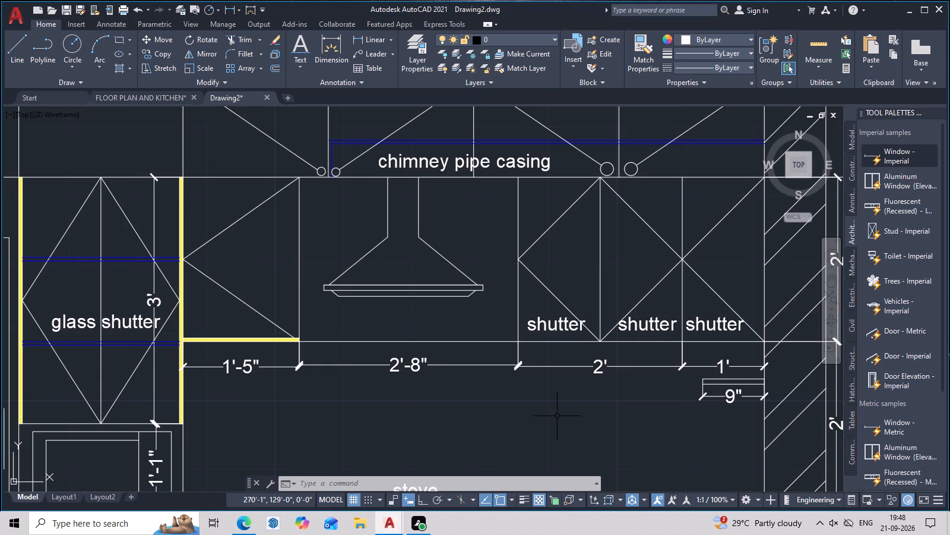
scroll(562, 413, up, 1)
middle_drag(483, 371, 308, 331)
key(Escape)
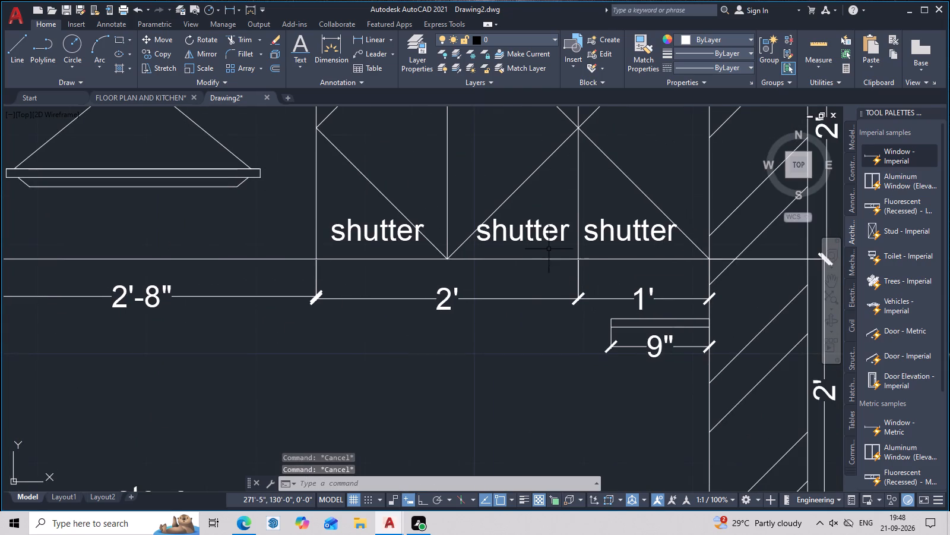
text(O)
key(space)
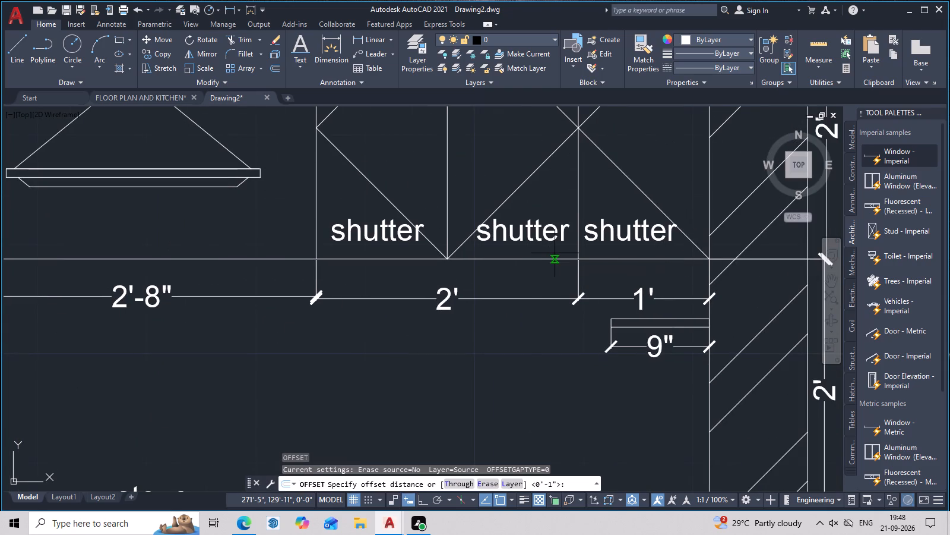
text(.5)
key(space)
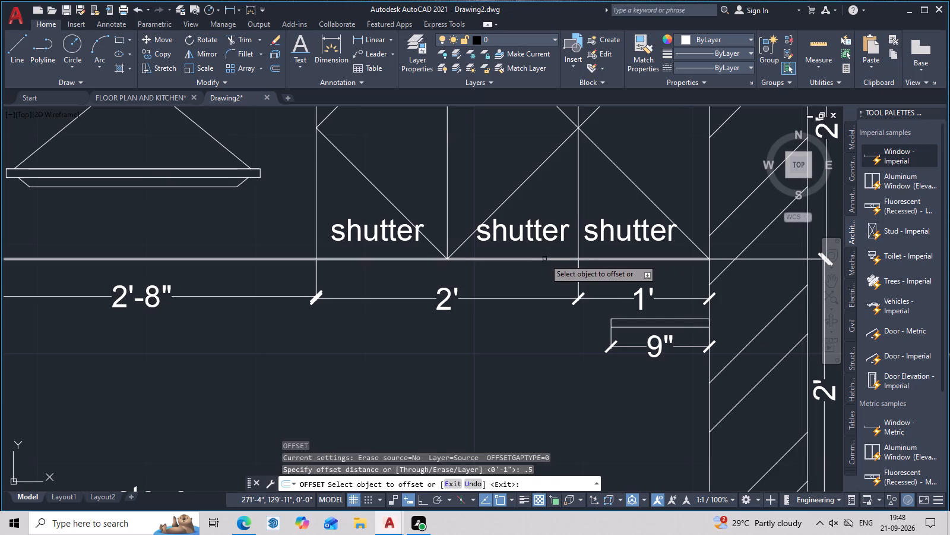
click(544, 259)
click(544, 247)
scroll(549, 251, down, 2)
middle_drag(581, 279, 621, 296)
key(Escape)
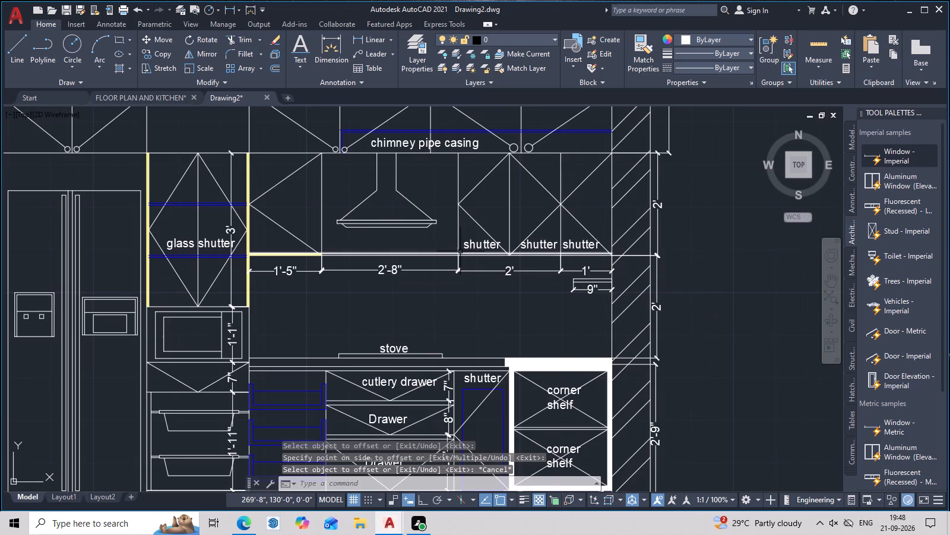
Trim the offset line out of the 2'-8" chimney bay and the shutter lines inside the bottom strip of the 2' and 1' wall cabinets.
text(TR)
key(space)
scroll(384, 213, up, 2)
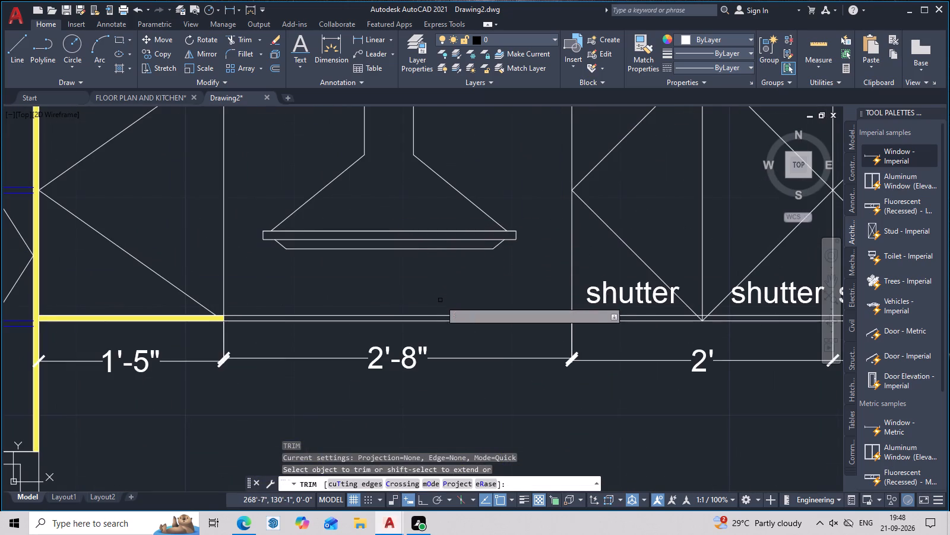
click(449, 315)
scroll(558, 322, down, 2)
middle_drag(540, 322, 458, 317)
scroll(591, 325, up, 2)
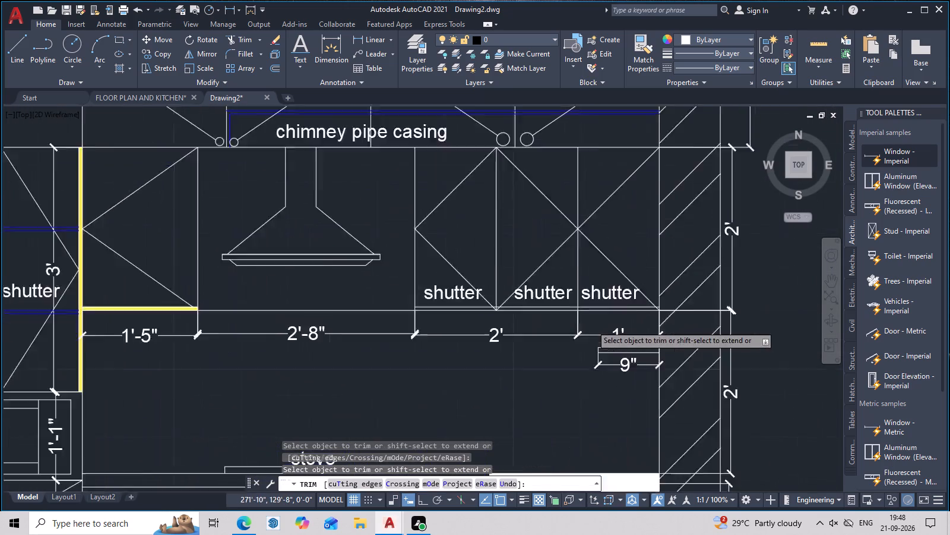
scroll(473, 306, up, 2)
scroll(377, 289, up, 2)
drag(377, 289, 461, 297)
scroll(487, 298, down, 4)
middle_drag(521, 304, 468, 308)
scroll(584, 307, up, 3)
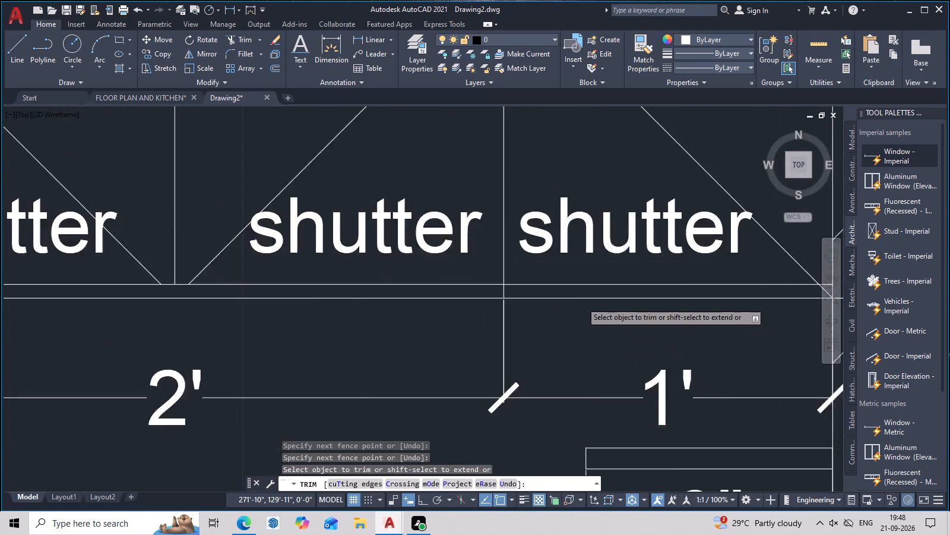
double_click(456, 287)
scroll(553, 285, down, 3)
middle_drag(597, 291, 572, 295)
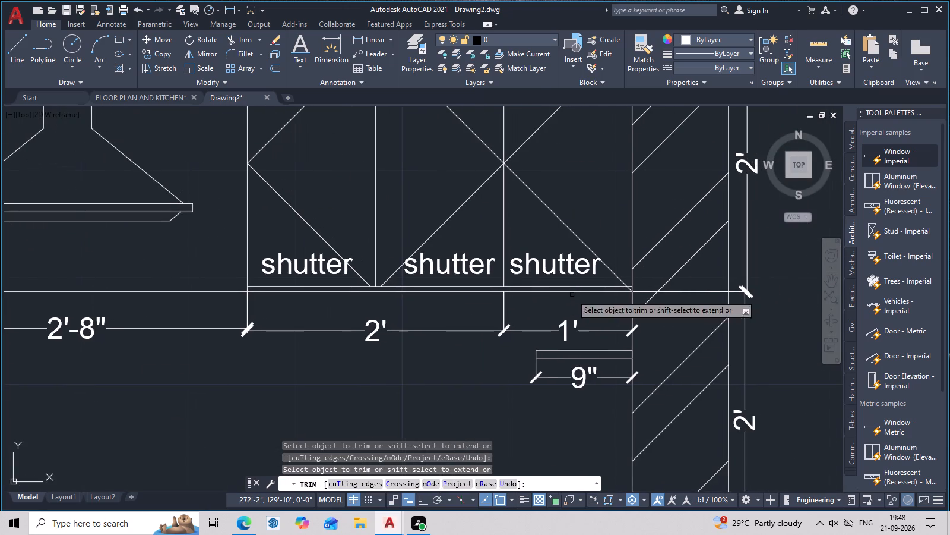
scroll(624, 284, up, 5)
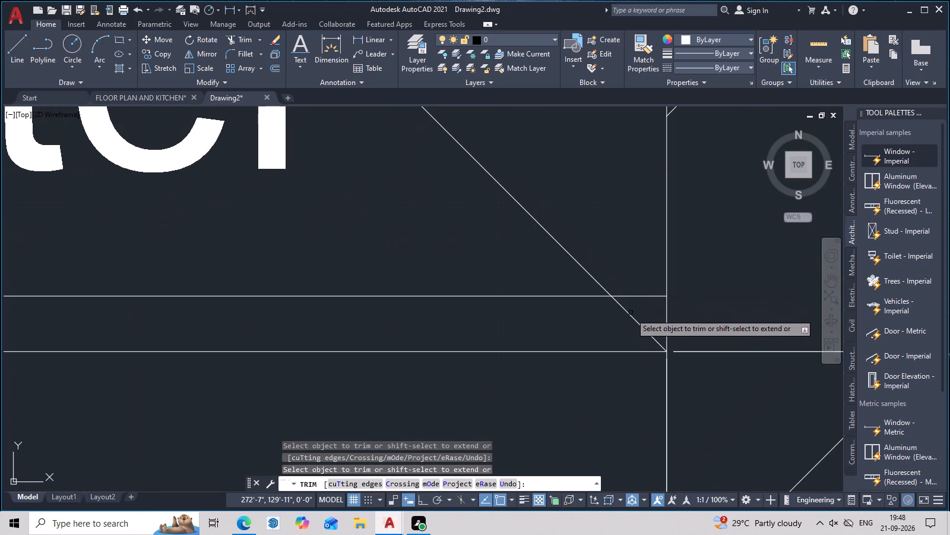
click(628, 316)
scroll(628, 316, down, 6)
key(Escape)
key(Escape)
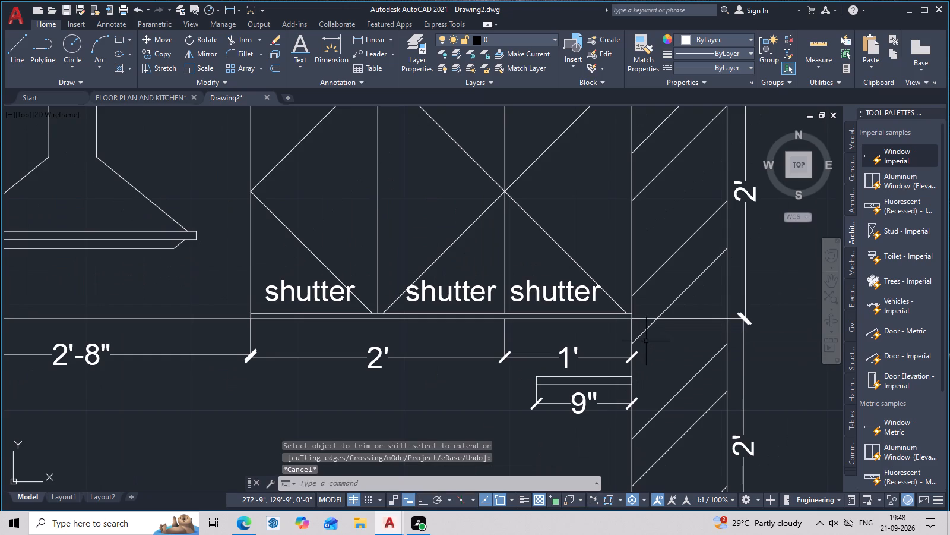
key(Escape)
Hatch the bottom strip of the 2' and 1' wall cabinets with a solid yellow fill, colour 244,238,81.
text(H)
key(space)
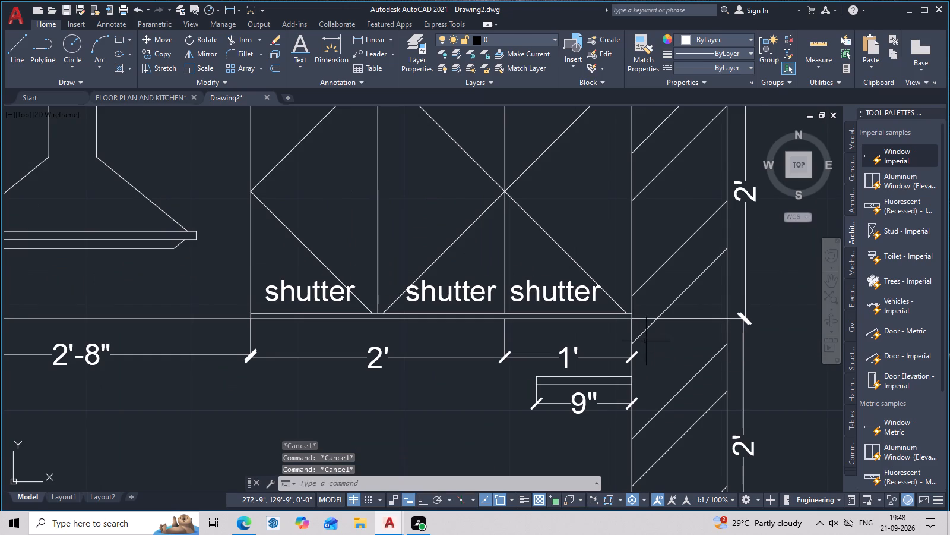
click(538, 318)
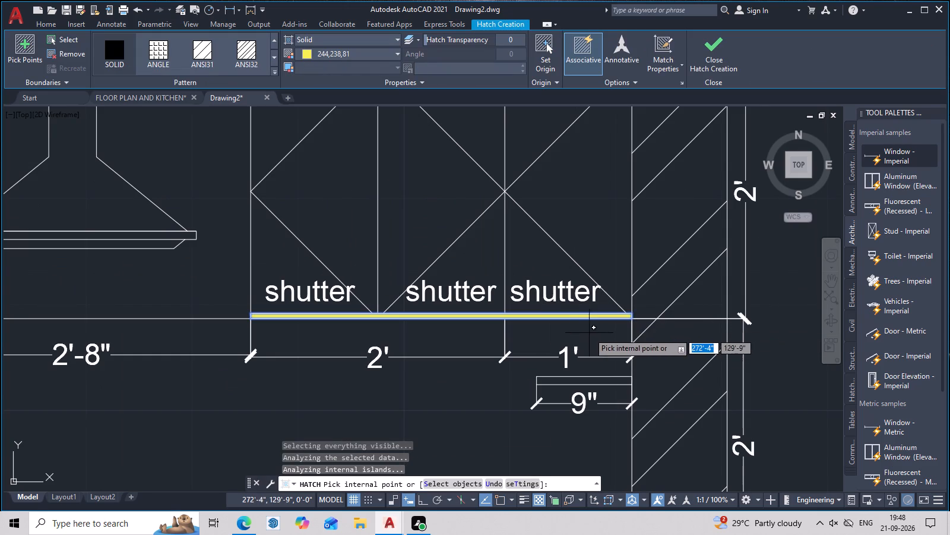
key(Escape)
Examine both kitchen elevations, checking the wall cabinets, base cabinets, drawers and shelves for parts still lacking a hatch.
scroll(523, 246, down, 2)
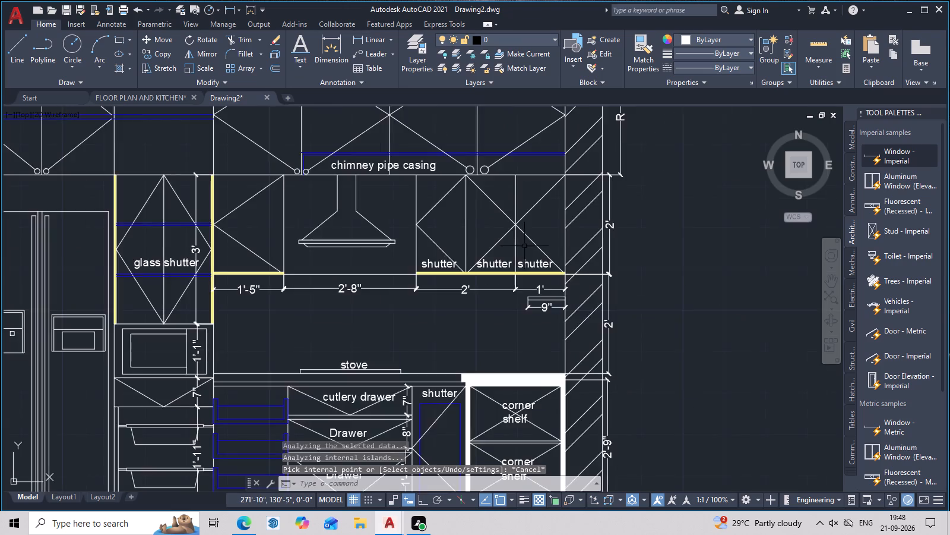
scroll(524, 246, down, 2)
middle_drag(540, 269, 627, 333)
scroll(591, 331, up, 2)
middle_drag(584, 323, 564, 215)
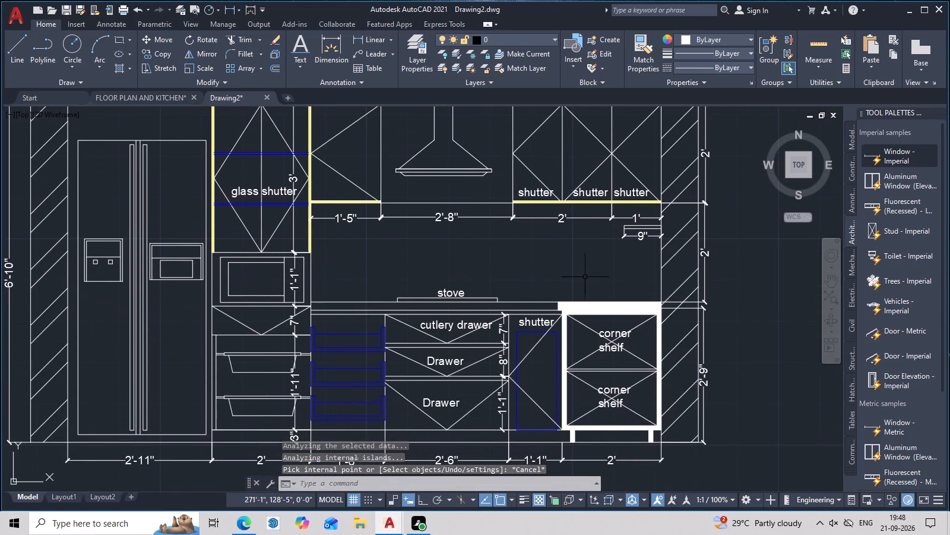
middle_drag(585, 277, 574, 211)
scroll(575, 241, down, 3)
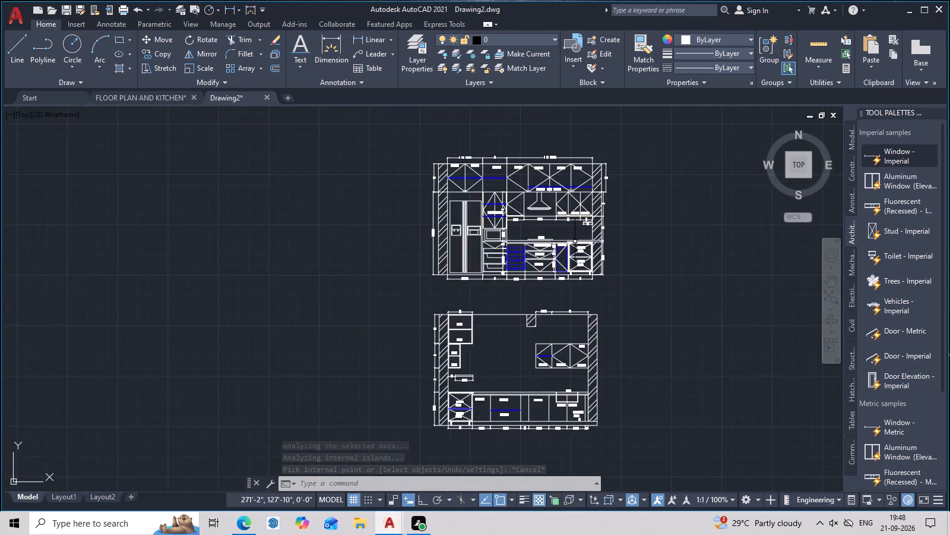
scroll(575, 241, down, 1)
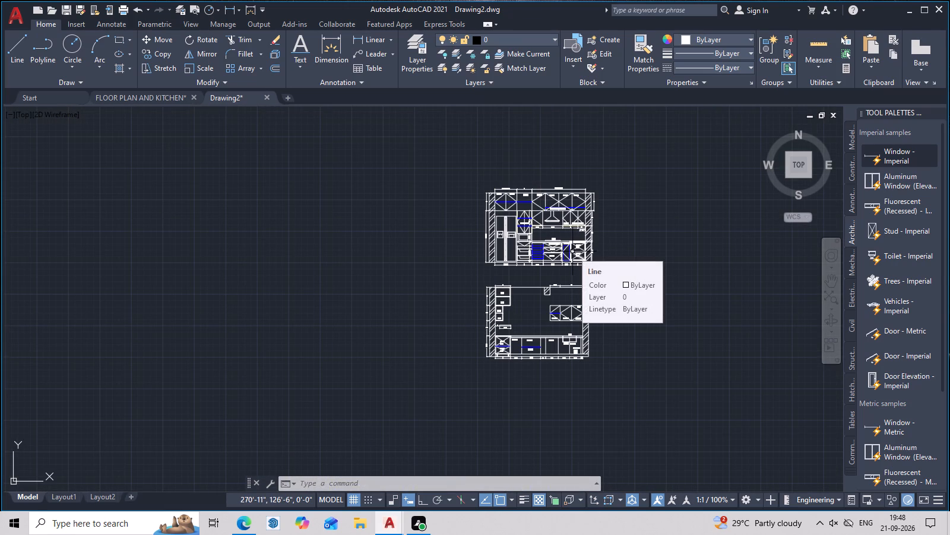
scroll(583, 254, down, 2)
middle_click(583, 254)
scroll(584, 240, up, 5)
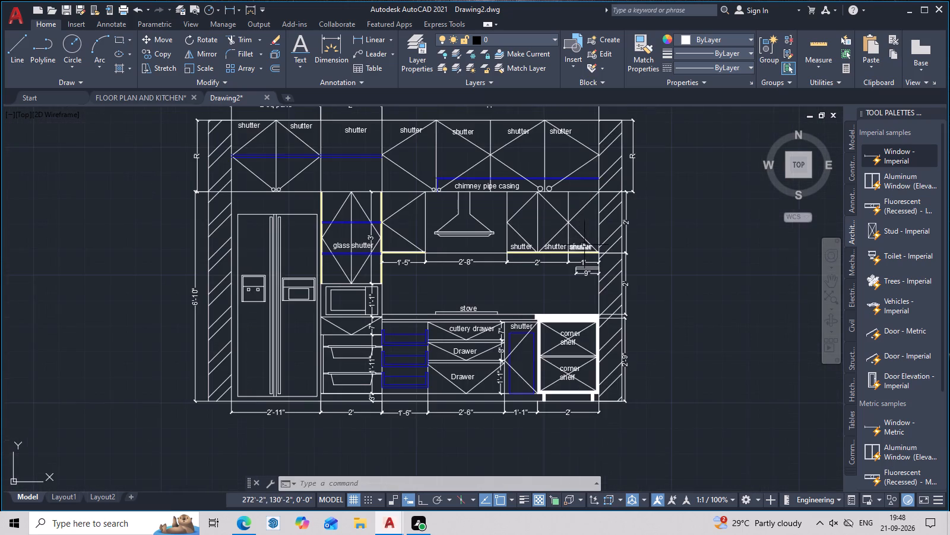
middle_drag(584, 245, 581, 198)
middle_drag(582, 329, 580, 195)
middle_drag(593, 341, 591, 231)
middle_drag(604, 376, 605, 351)
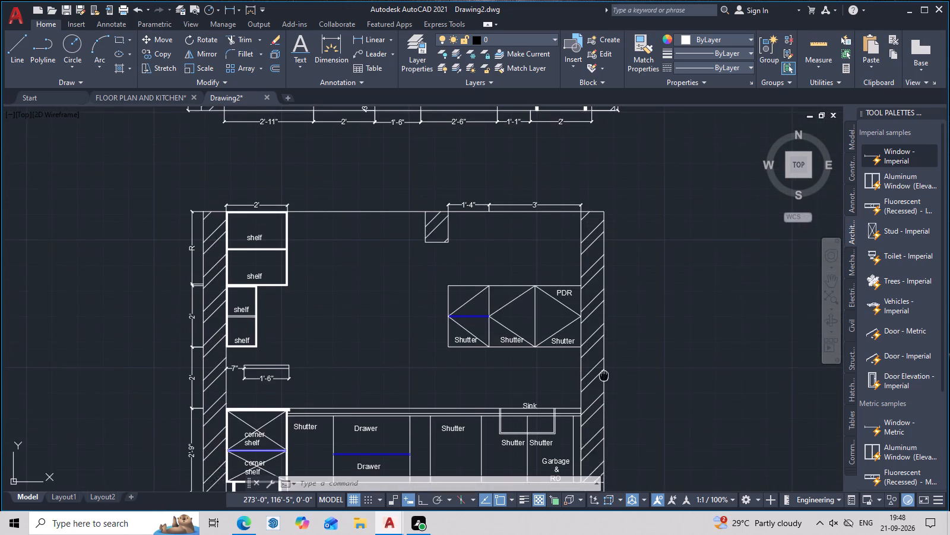
middle_drag(605, 351, 605, 323)
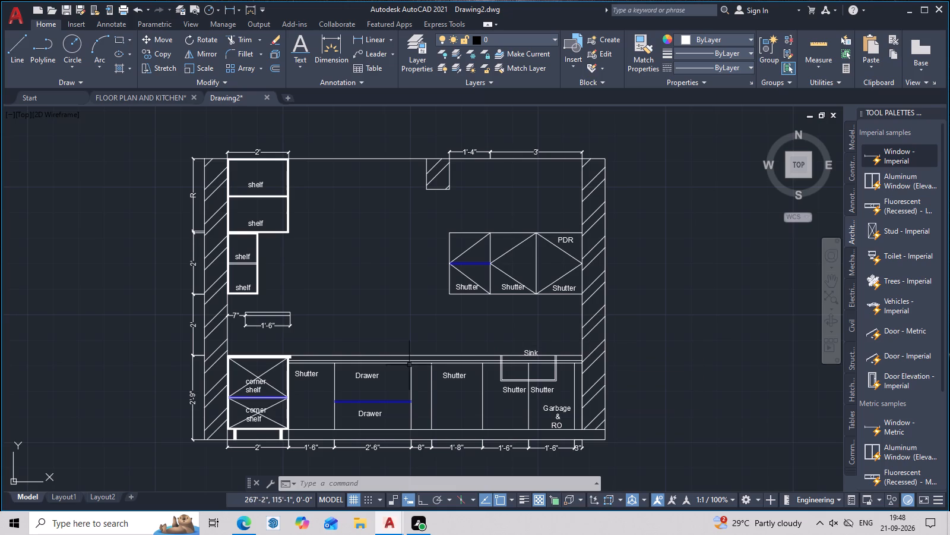
scroll(369, 382, up, 1)
scroll(369, 382, down, 2)
middle_drag(369, 382, 375, 398)
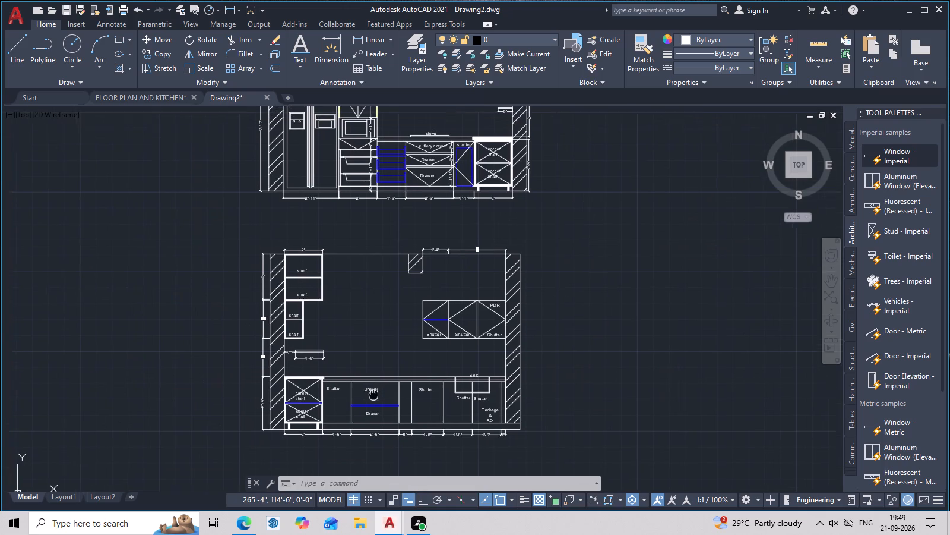
middle_drag(375, 398, 379, 418)
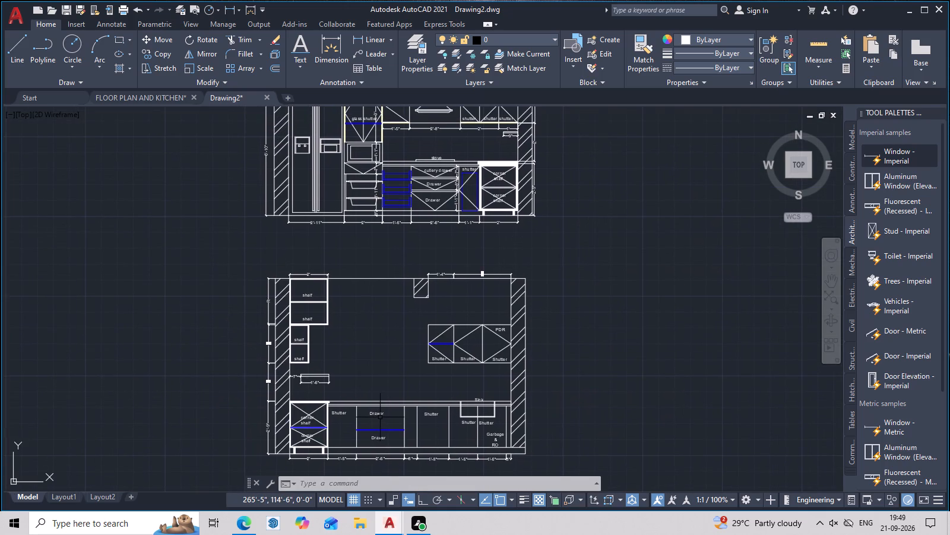
Hatch the strip between the countertop and the drawers in the stove elevation with a solid grey fill, colour 8.
text(H)
key(space)
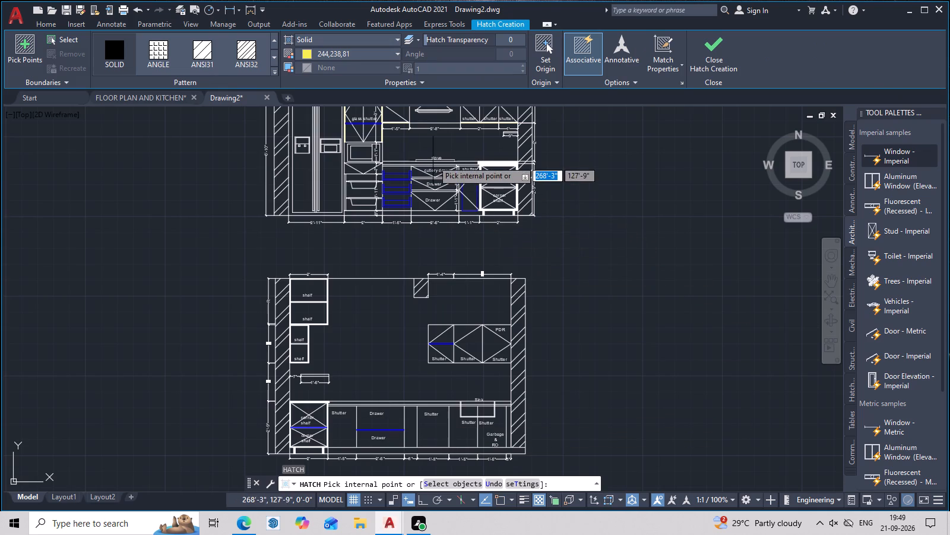
scroll(432, 162, down, 1)
scroll(431, 164, up, 2)
click(344, 50)
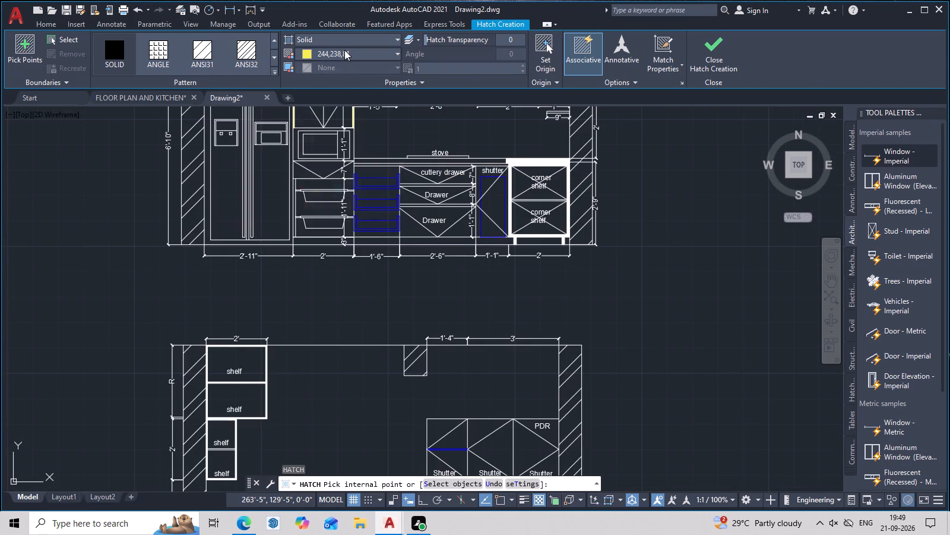
click(388, 187)
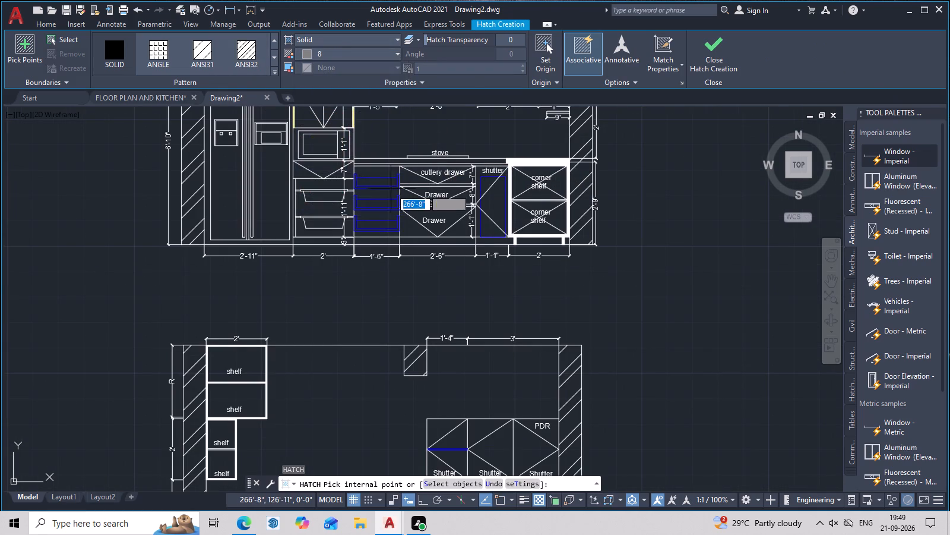
scroll(444, 169, up, 3)
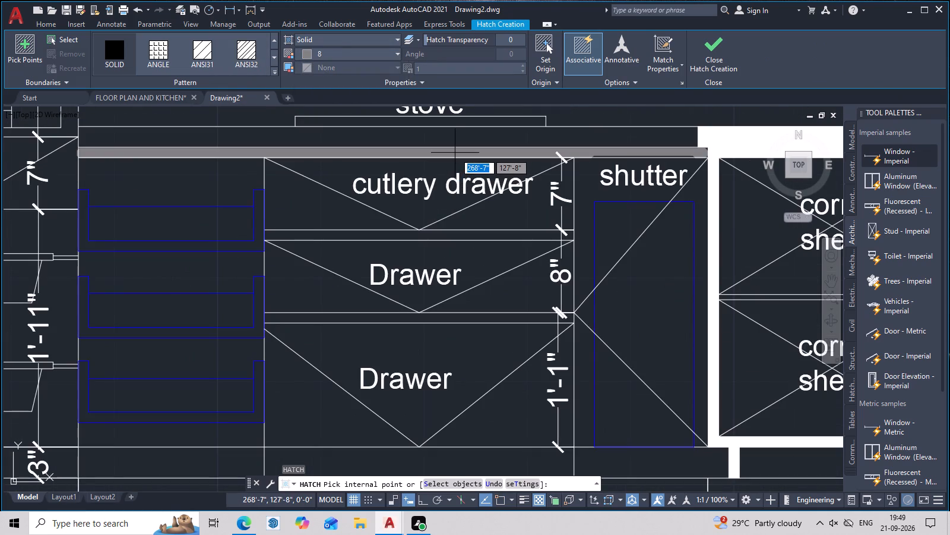
click(455, 153)
scroll(625, 160, down, 2)
middle_drag(636, 193, 622, 239)
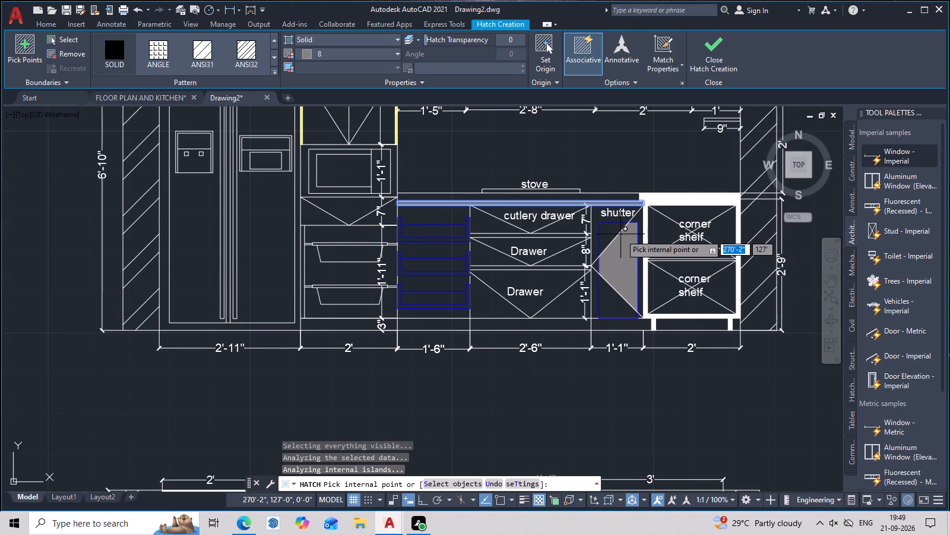
Hatch the strip under the countertop, from the corner shelf to the sink, in the sink elevation with solid colour 8.
middle_drag(558, 367, 558, 370)
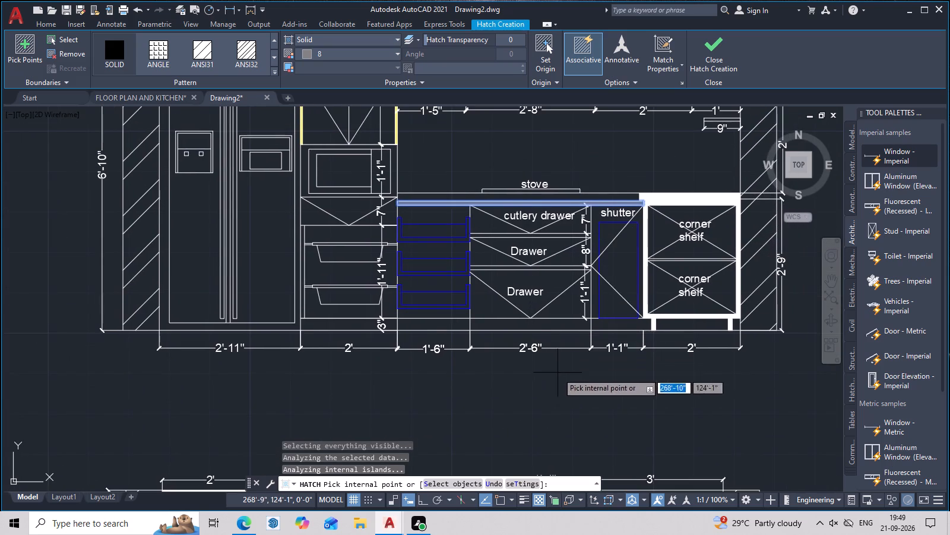
middle_drag(558, 370, 563, 195)
middle_drag(569, 357, 561, 148)
scroll(563, 293, down, 2)
middle_drag(570, 339, 570, 219)
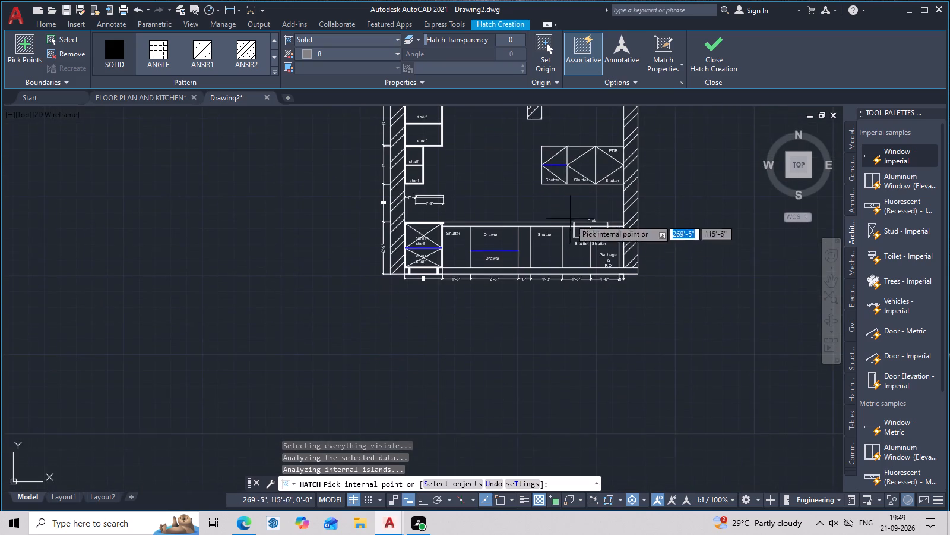
scroll(517, 261, up, 2)
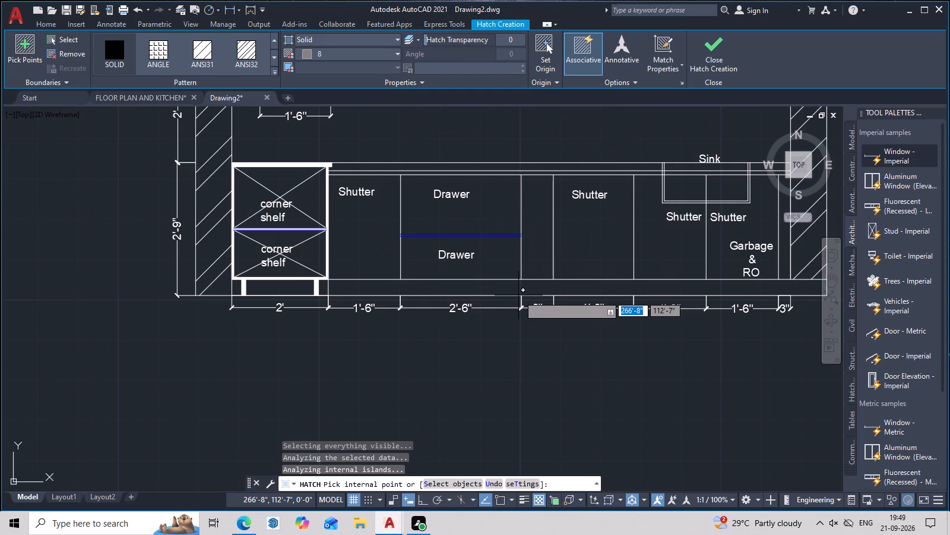
click(478, 172)
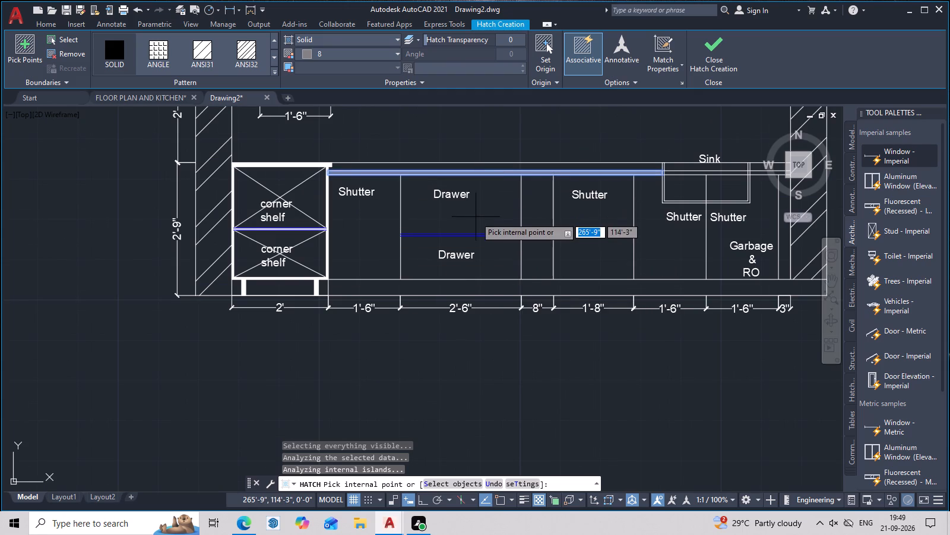
Hatch the thin blue-edged strip between the two 2'-6" wide drawers with solid colour 8.
scroll(476, 219, up, 2)
click(501, 258)
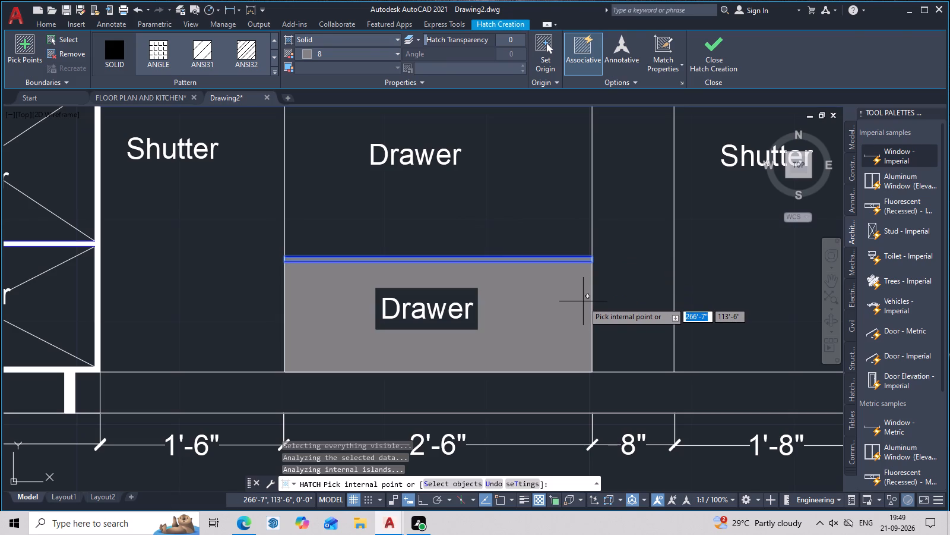
key(Escape)
Delete the grey hatch from the thin strip between the two 2'-6" wide drawers in the sink elevation.
scroll(530, 272, up, 3)
click(544, 228)
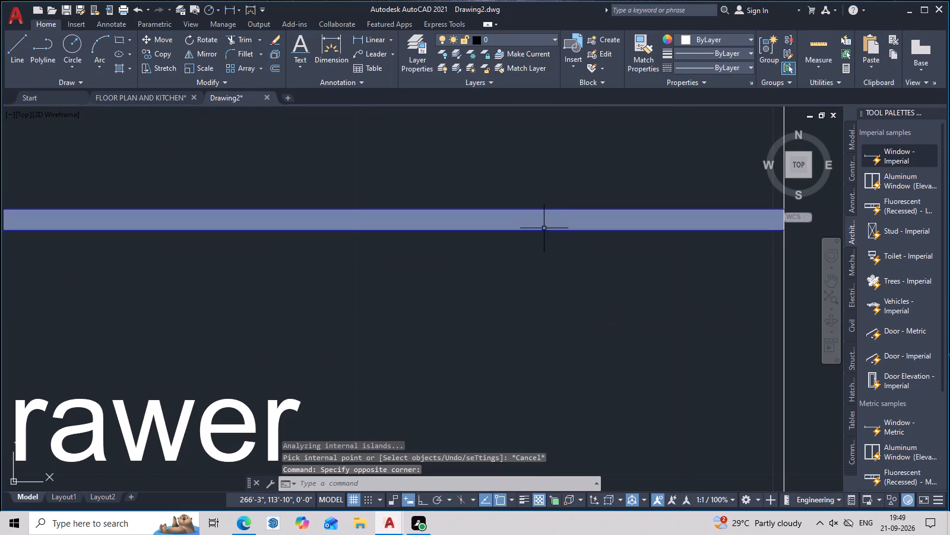
scroll(461, 196, down, 2)
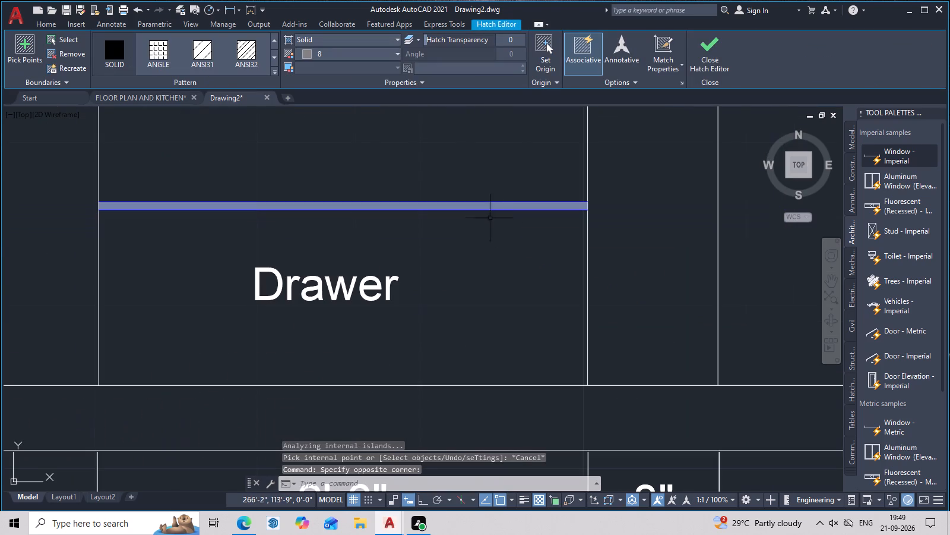
key(Delete)
Change the colour of the two blue lines between the 2'-6" wide drawers to ByLayer.
drag(471, 168, 468, 191)
drag(465, 203, 451, 254)
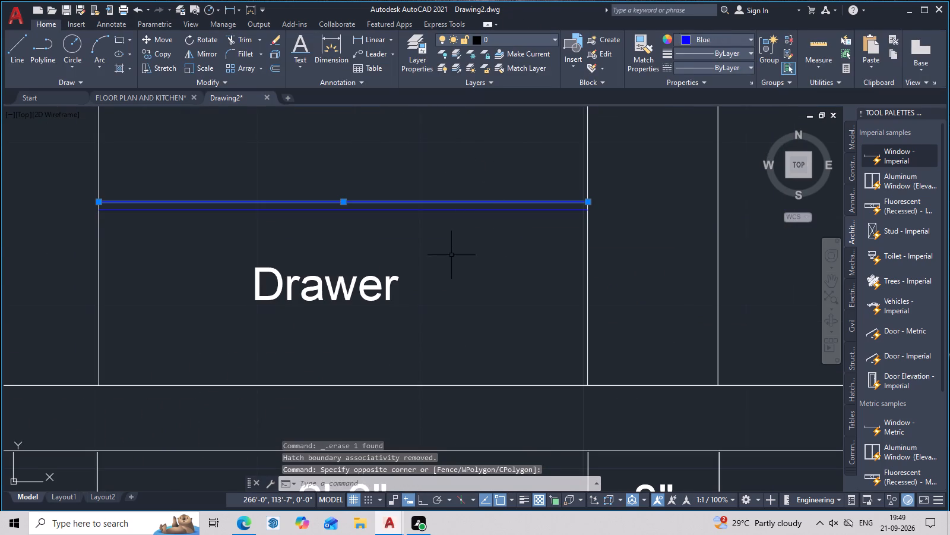
click(451, 255)
drag(490, 181, 479, 223)
drag(508, 181, 479, 259)
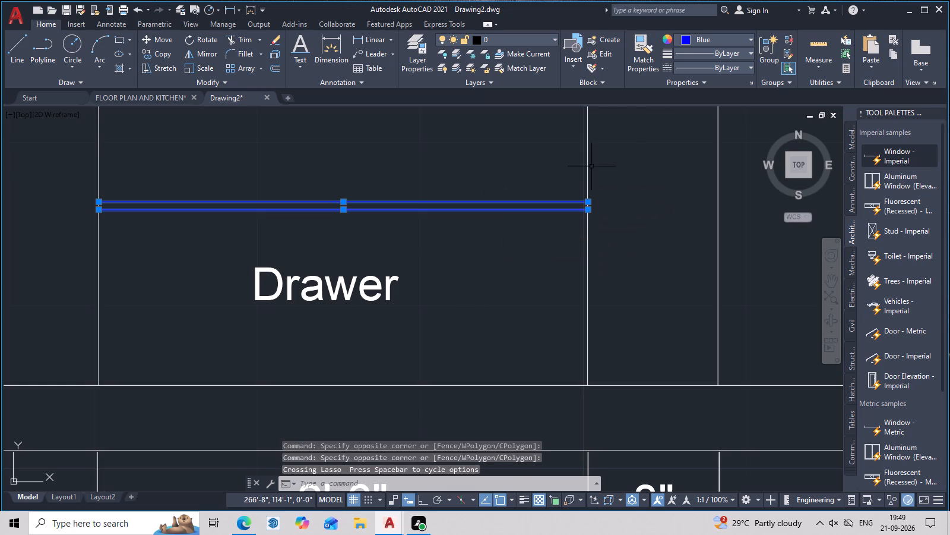
click(719, 39)
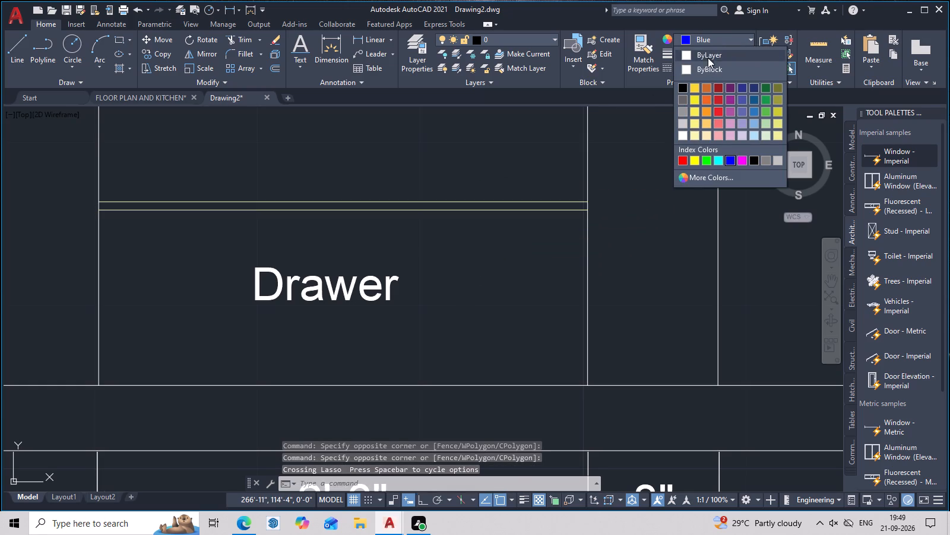
click(708, 55)
key(Escape)
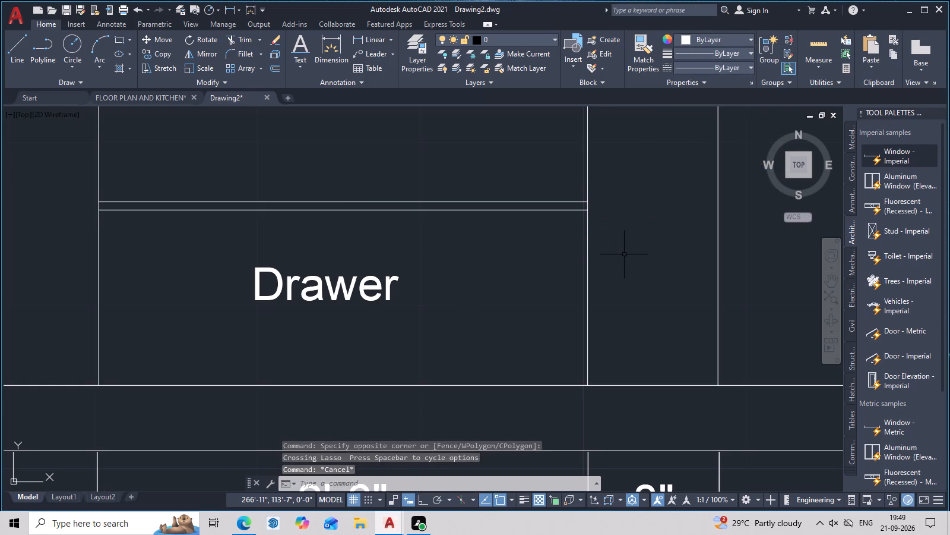
Hatch the thin strip between the two 2'-6" wide drawers with a solid fill in colour 8.
text(H)
key(space)
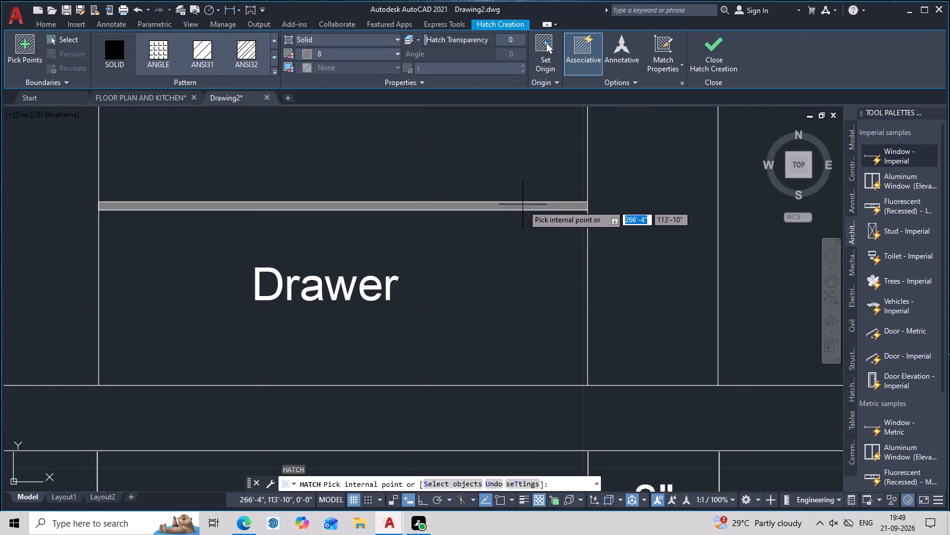
click(522, 204)
key(Escape)
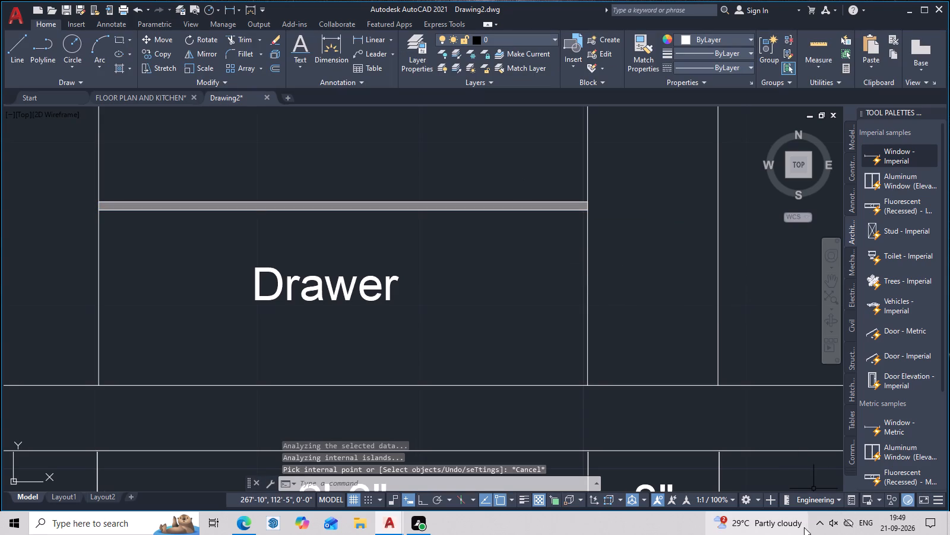
click(818, 522)
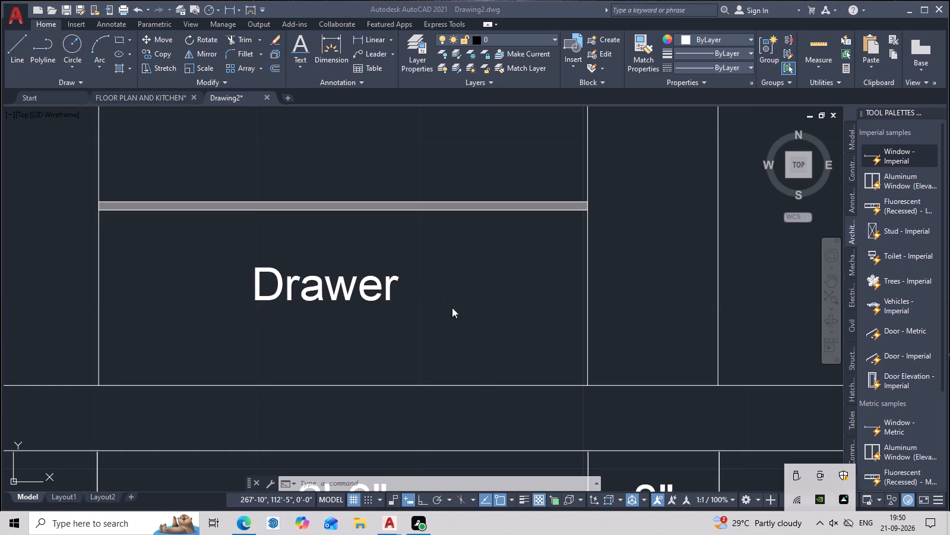
Hatch the strip under the sink elevation's countertop, from the corner shelf to the sink, with a solid fill in colour 8.
scroll(487, 291, down, 5)
middle_drag(501, 307, 538, 391)
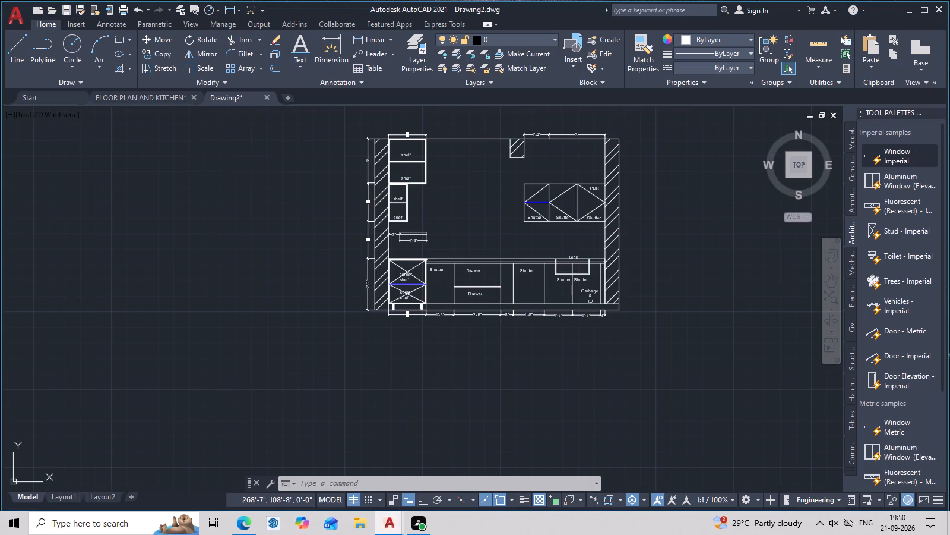
middle_drag(538, 391, 541, 401)
scroll(459, 245, up, 4)
text(H)
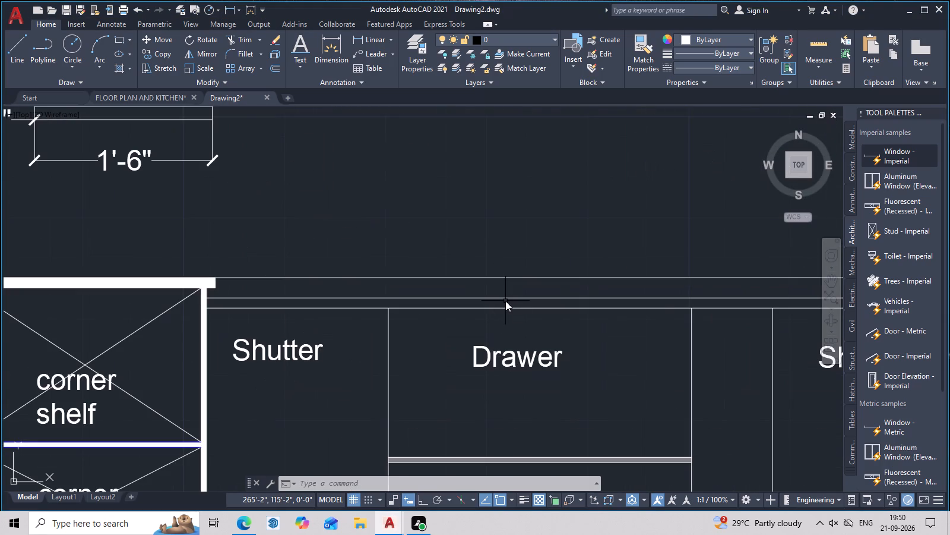
key(space)
click(504, 301)
scroll(535, 302, down, 5)
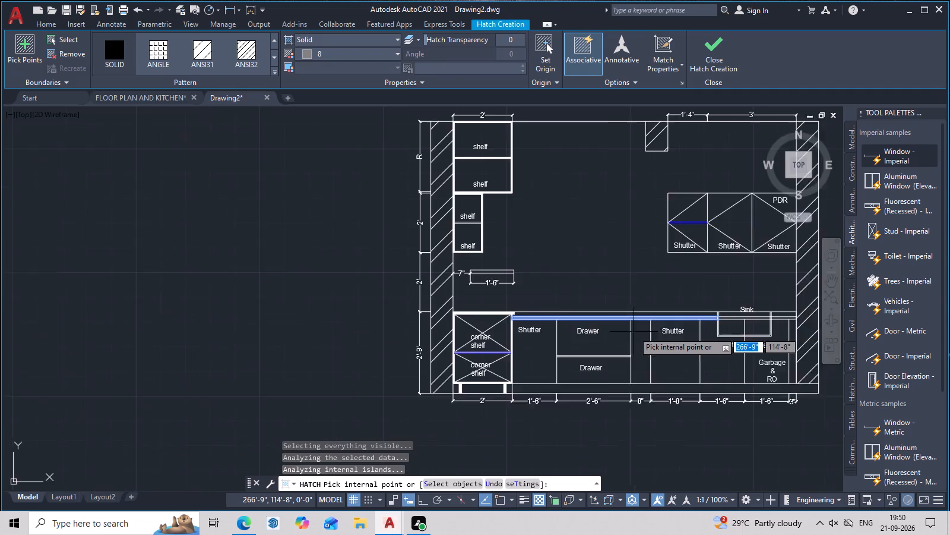
middle_drag(634, 332, 577, 338)
key(Escape)
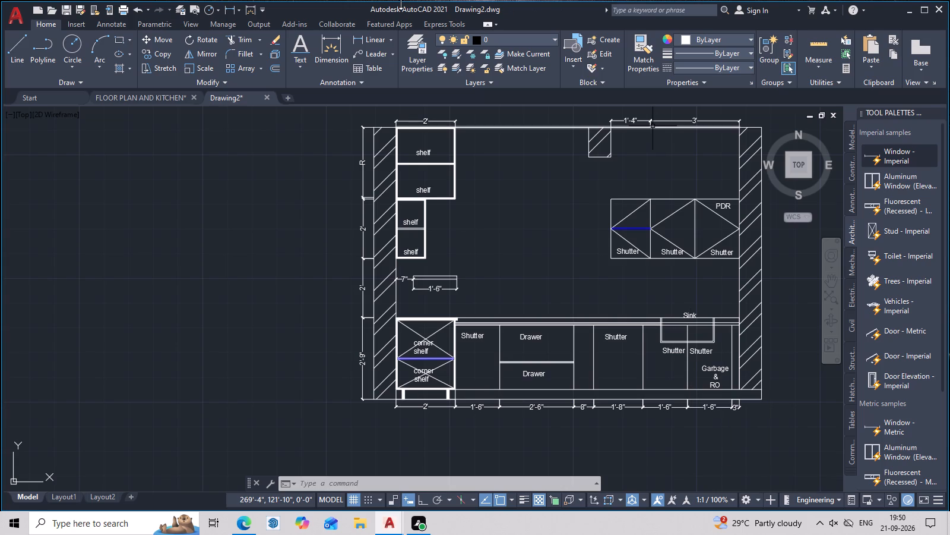
key(Escape)
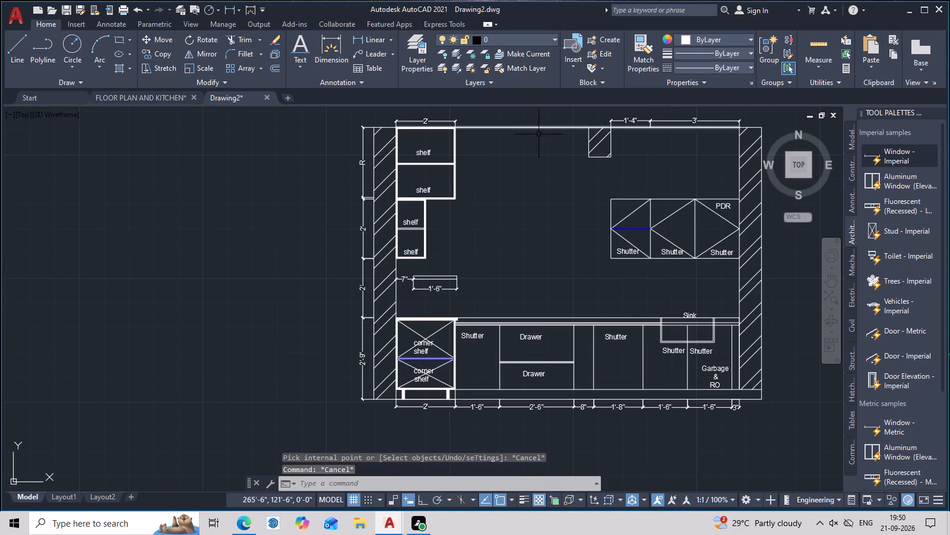
Hatch the rest of the strip under the countertop, across the sink and its side walls to the hatched wall, with solid colour 8.
scroll(538, 135, down, 1)
middle_drag(577, 221, 517, 329)
scroll(511, 325, up, 2)
middle_drag(510, 319, 508, 248)
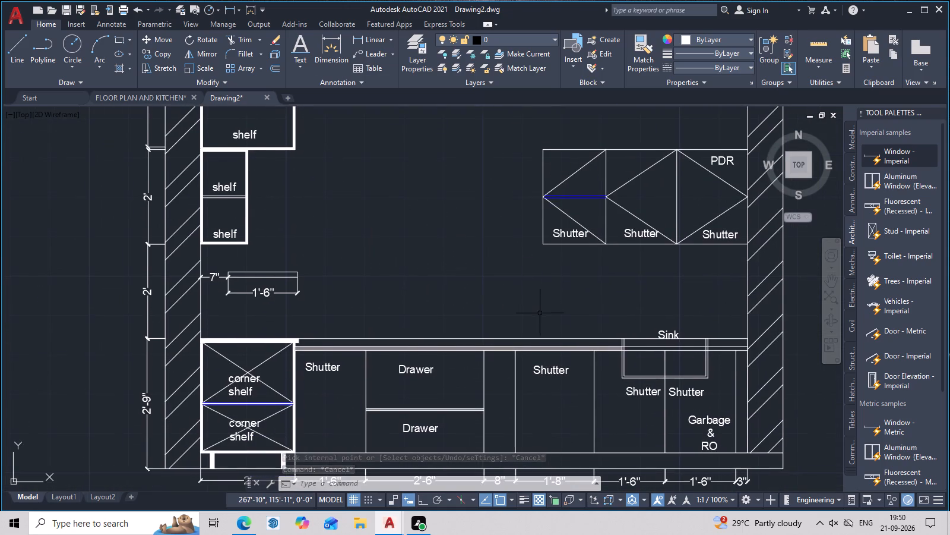
middle_drag(540, 313, 531, 279)
middle_drag(633, 317, 615, 275)
scroll(615, 275, up, 2)
middle_drag(621, 282, 572, 284)
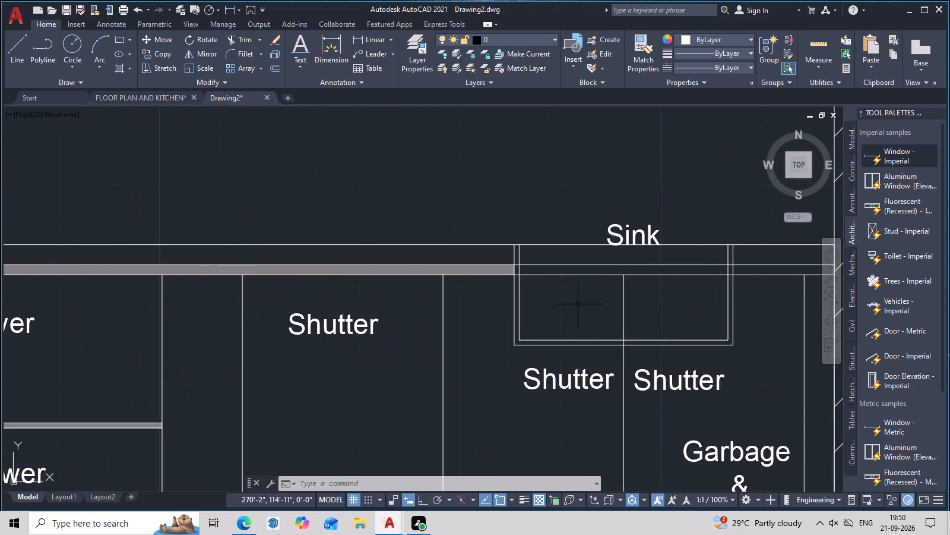
scroll(566, 325, up, 1)
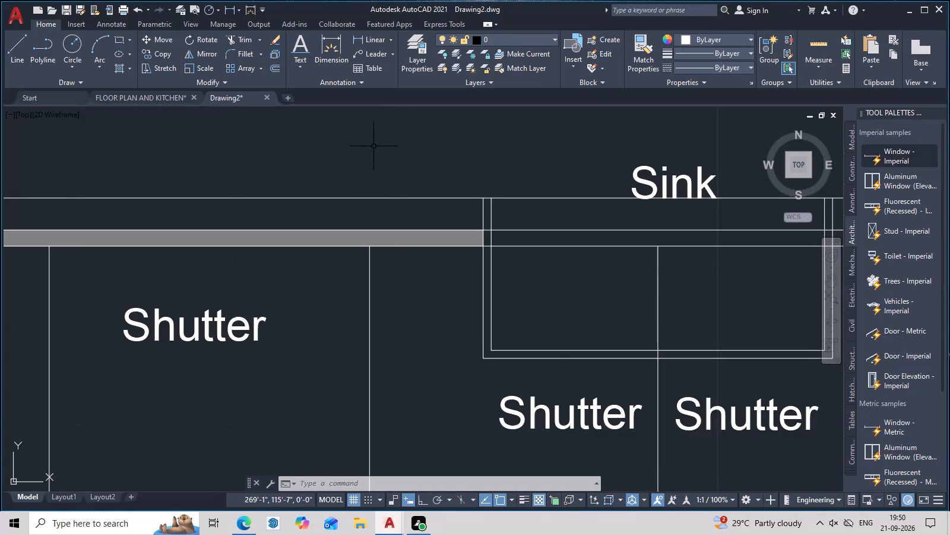
middle_drag(373, 147, 365, 106)
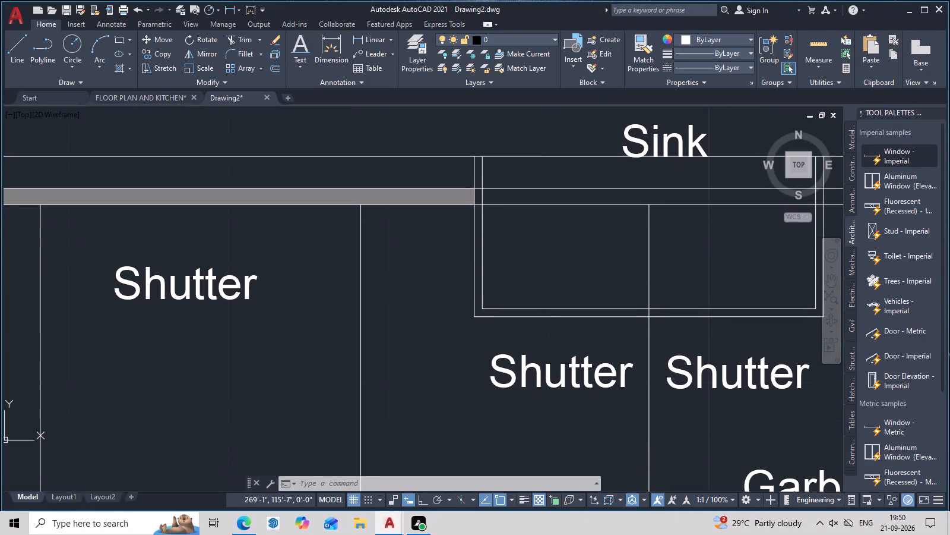
scroll(473, 194, down, 2)
middle_drag(524, 225, 453, 254)
scroll(455, 260, up, 1)
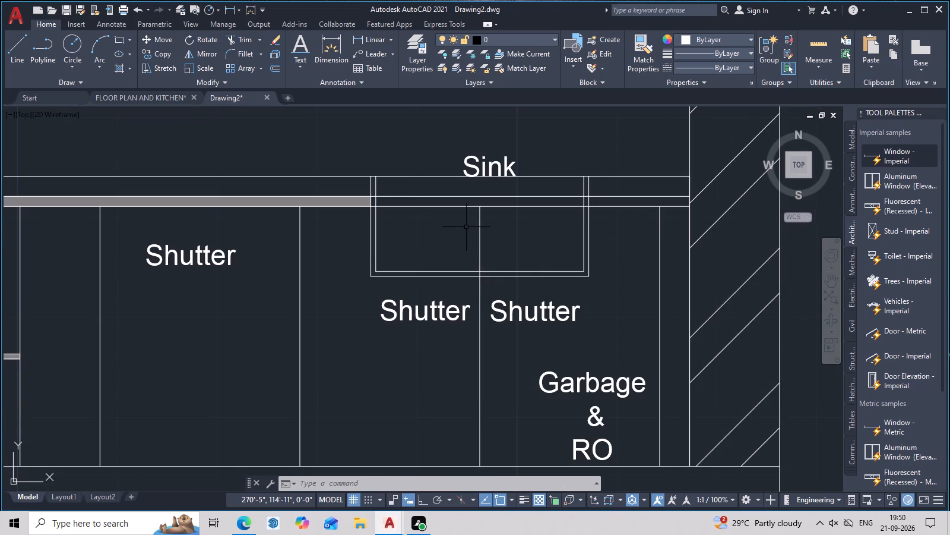
text(H)
key(space)
click(436, 197)
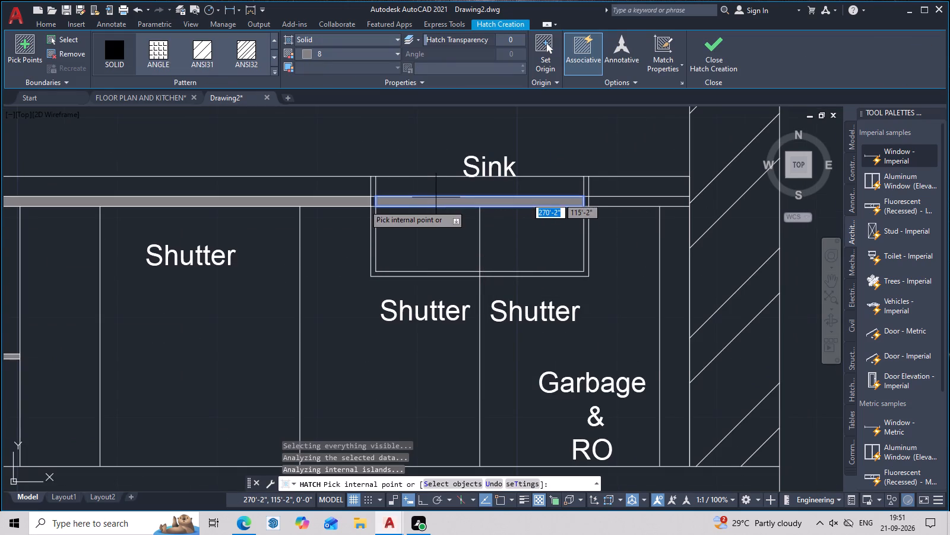
scroll(354, 206, up, 3)
click(397, 196)
scroll(506, 207, down, 3)
middle_drag(506, 210, 479, 212)
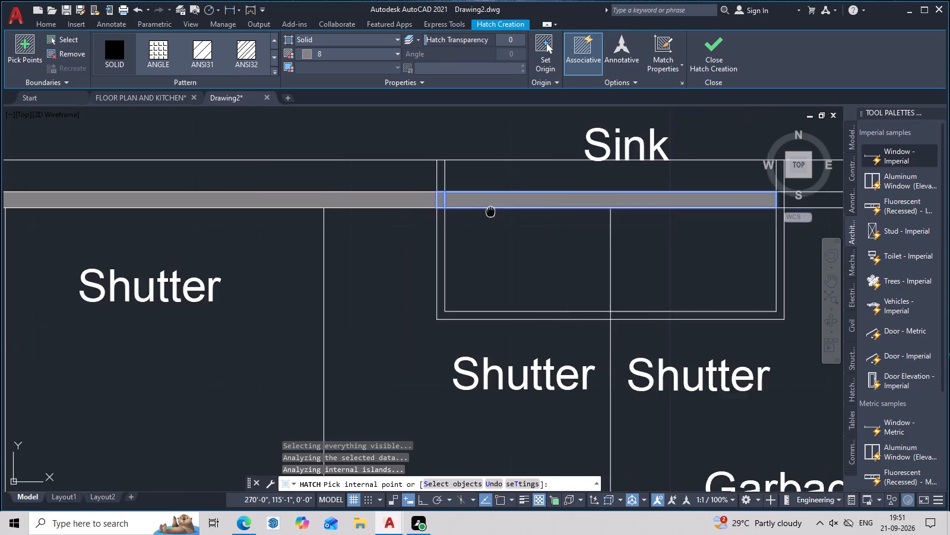
middle_drag(479, 212, 325, 220)
scroll(574, 204, up, 2)
click(636, 210)
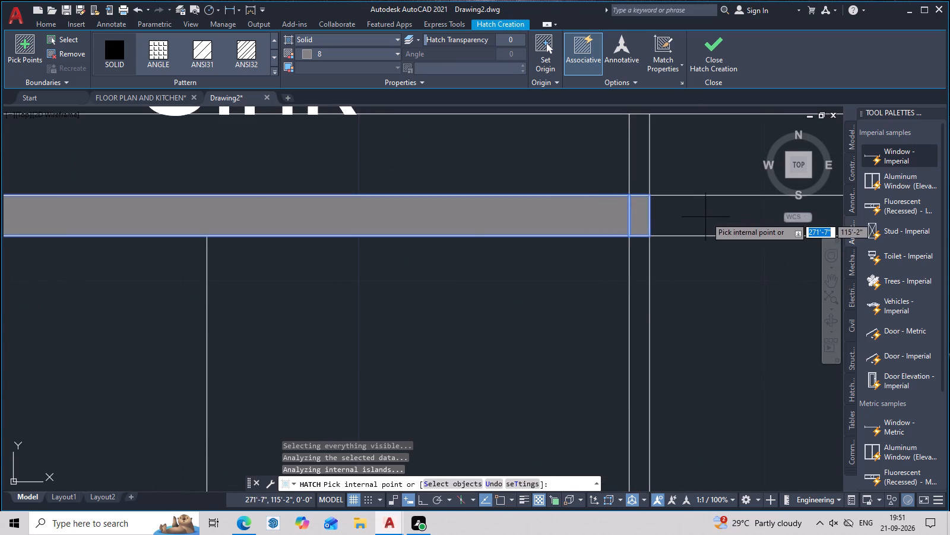
click(706, 217)
scroll(706, 217, down, 3)
middle_drag(715, 281, 700, 296)
key(Escape)
middle_drag(688, 292, 648, 224)
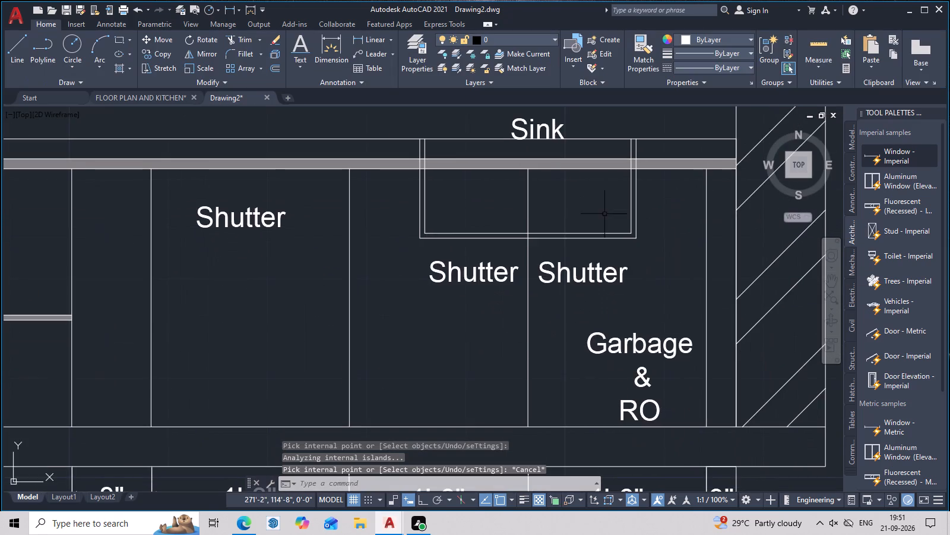
Change the colour of the sink's double outline, both sides and the bottom, to Blue.
scroll(604, 214, down, 1)
middle_drag(604, 224, 593, 263)
click(635, 243)
drag(630, 244, 601, 253)
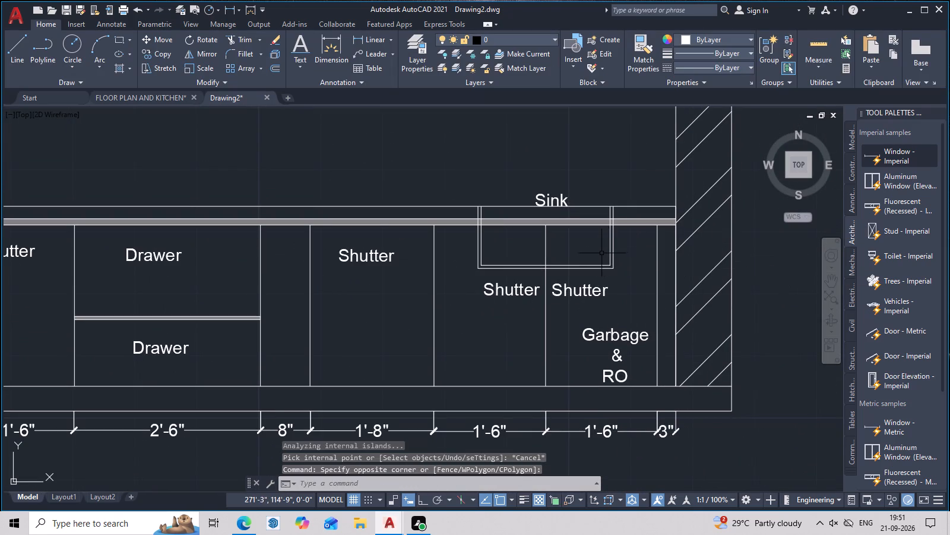
drag(632, 235, 587, 247)
drag(578, 255, 573, 275)
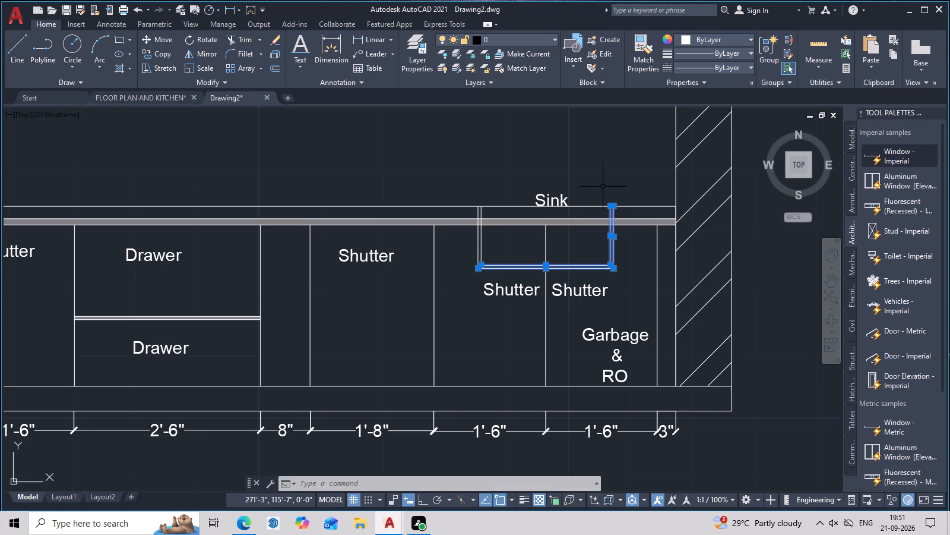
scroll(451, 270, up, 3)
middle_drag(527, 272, 524, 334)
drag(636, 211, 622, 218)
drag(615, 221, 603, 228)
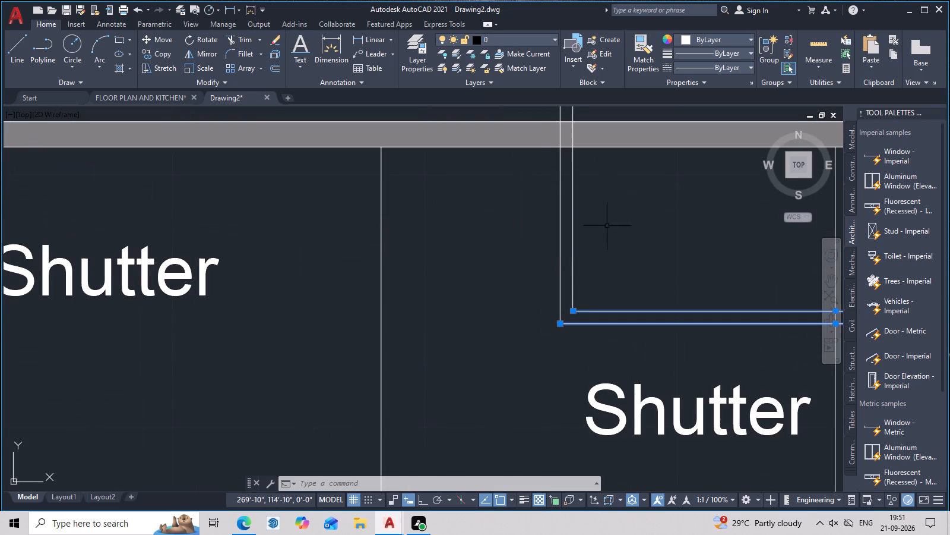
drag(603, 228, 524, 269)
drag(626, 211, 607, 218)
drag(595, 222, 498, 265)
drag(596, 213, 478, 253)
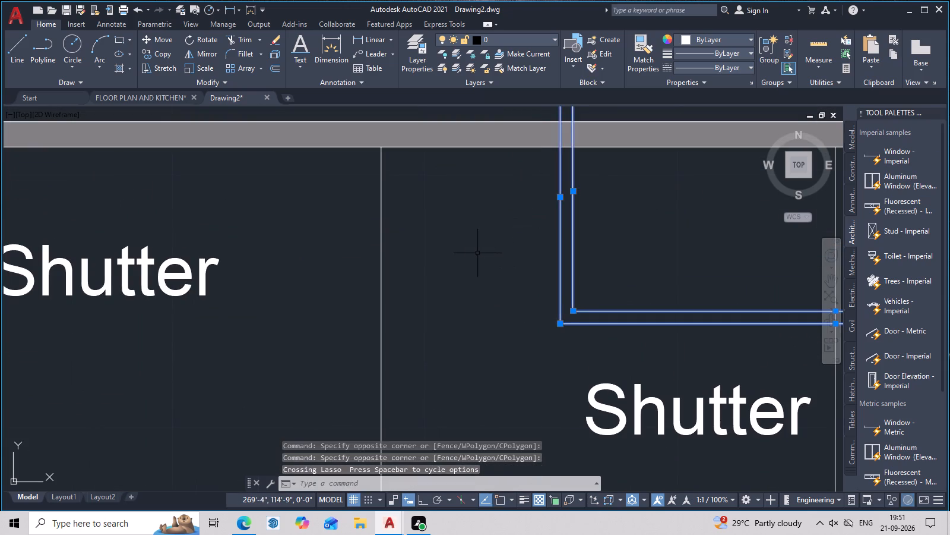
scroll(492, 253, down, 4)
middle_drag(504, 260, 492, 280)
click(718, 42)
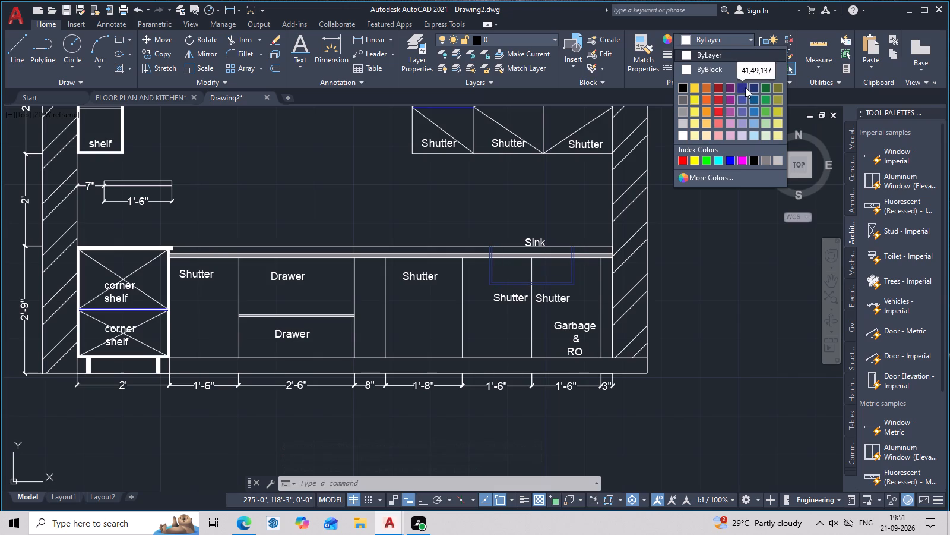
click(726, 159)
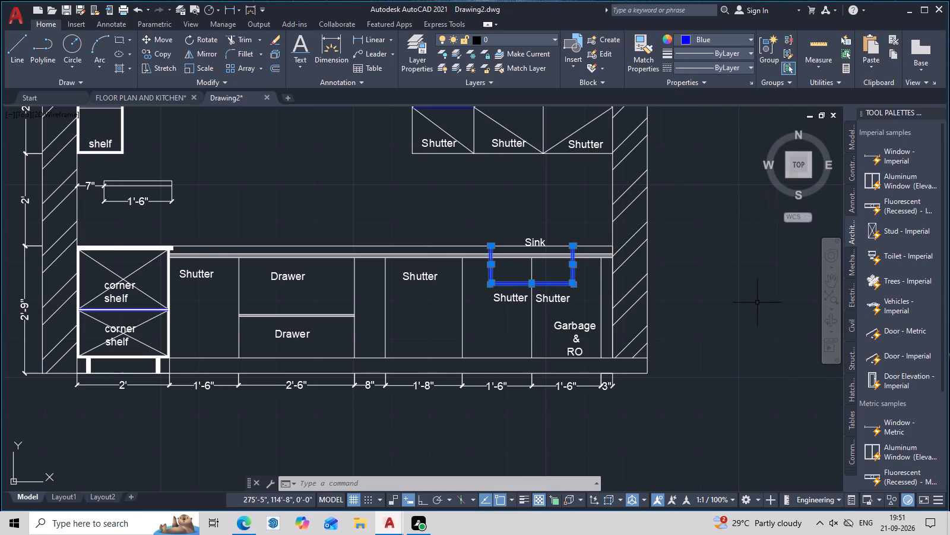
key(Escape)
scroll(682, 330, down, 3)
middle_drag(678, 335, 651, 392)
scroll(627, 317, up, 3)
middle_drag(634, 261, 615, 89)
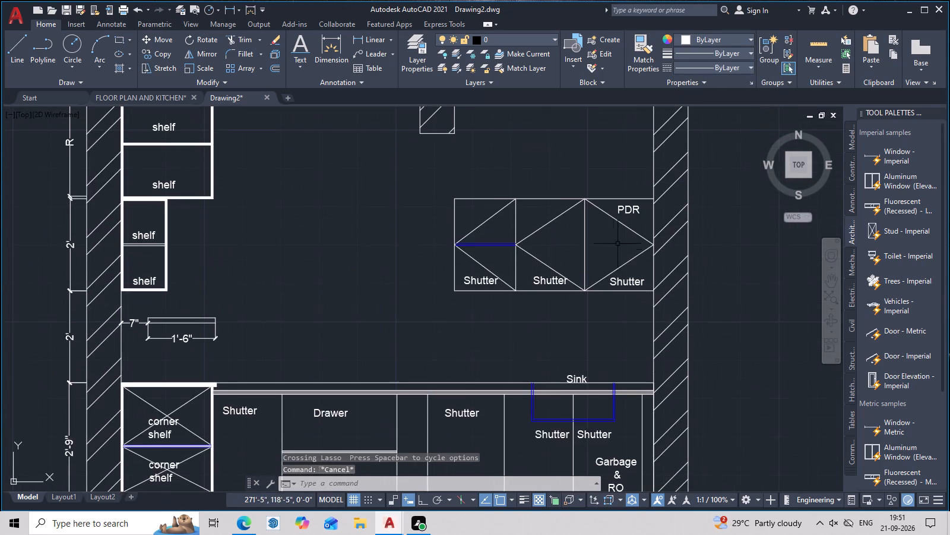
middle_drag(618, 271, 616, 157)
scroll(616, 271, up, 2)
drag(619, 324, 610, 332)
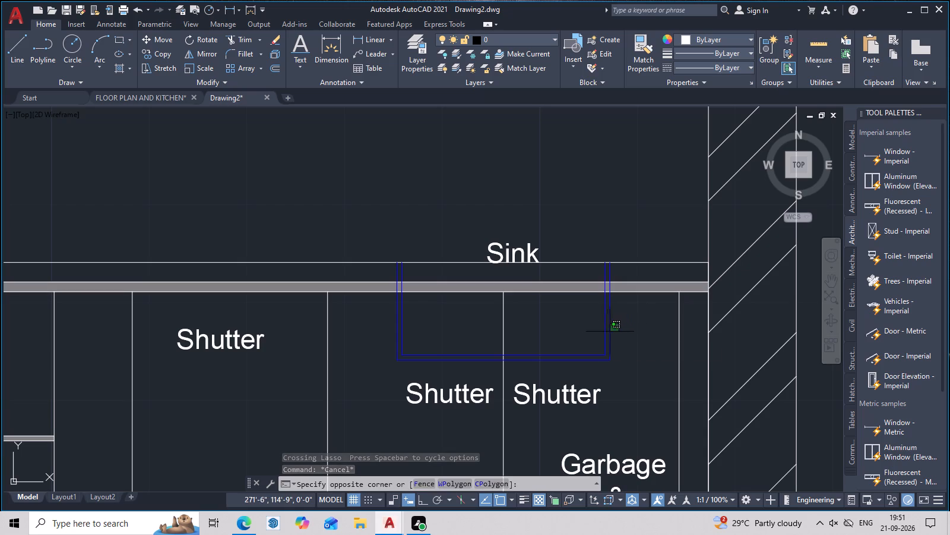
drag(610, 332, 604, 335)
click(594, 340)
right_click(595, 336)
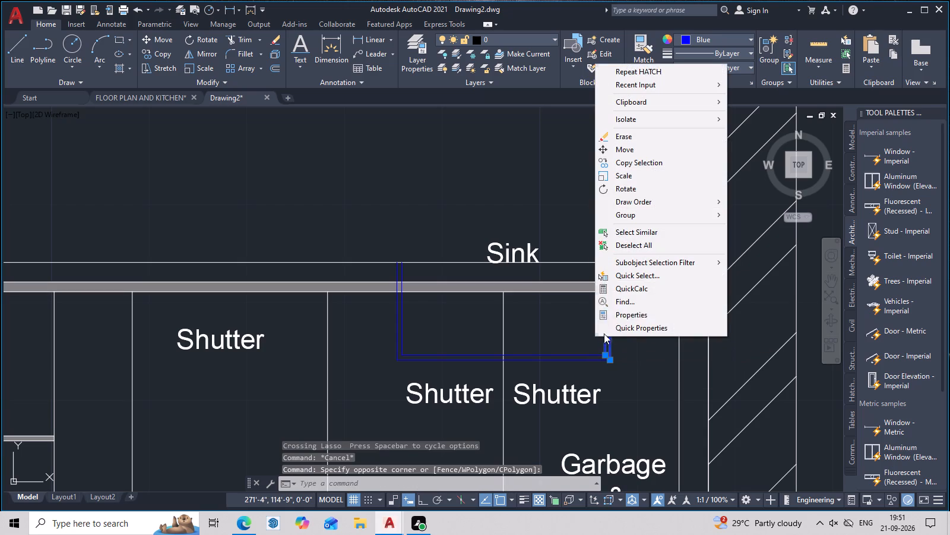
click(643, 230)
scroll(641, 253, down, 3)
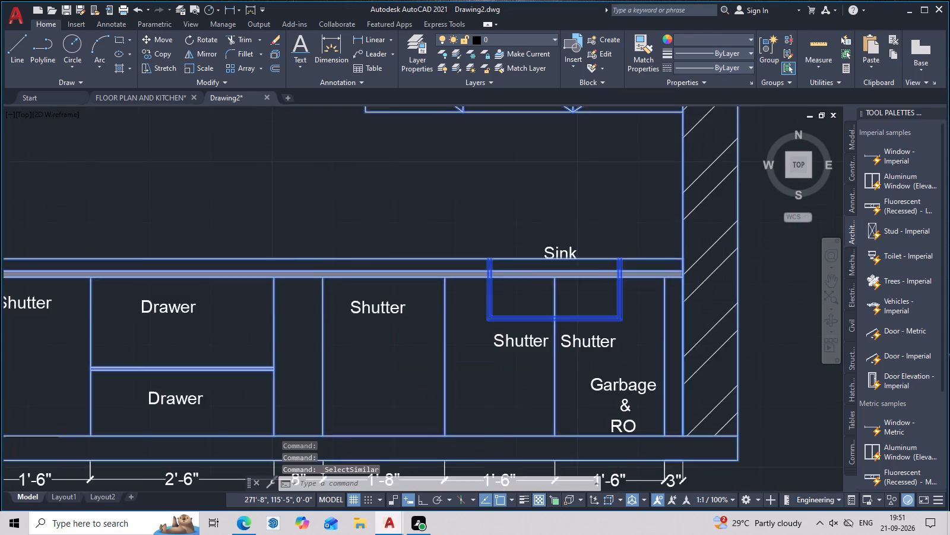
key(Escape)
Examine how the base cabinet drawers and shutters are marked in the stove elevation, compared with the sink elevation.
scroll(672, 253, down, 2)
middle_drag(679, 259, 640, 311)
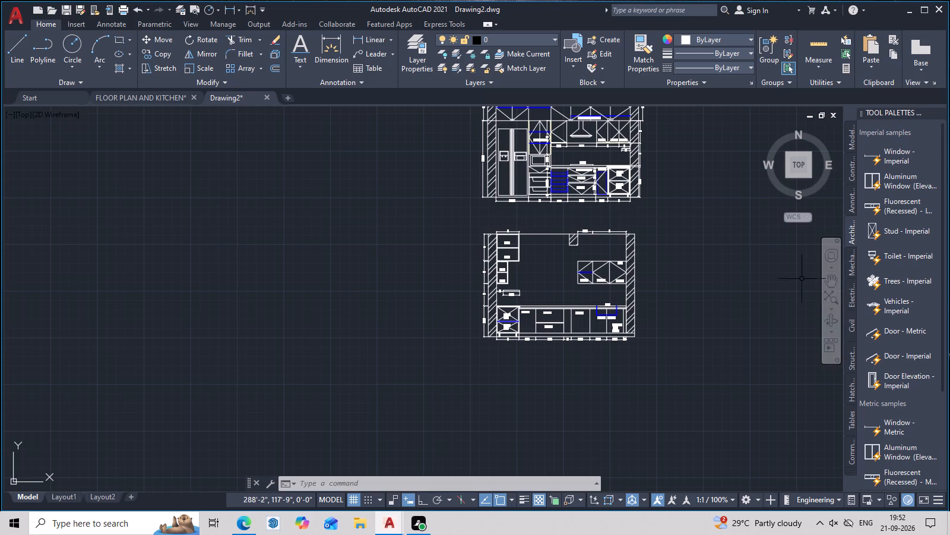
middle_drag(696, 255, 580, 329)
scroll(454, 240, up, 3)
middle_drag(485, 262, 479, 206)
scroll(504, 270, up, 1)
middle_drag(526, 295, 526, 294)
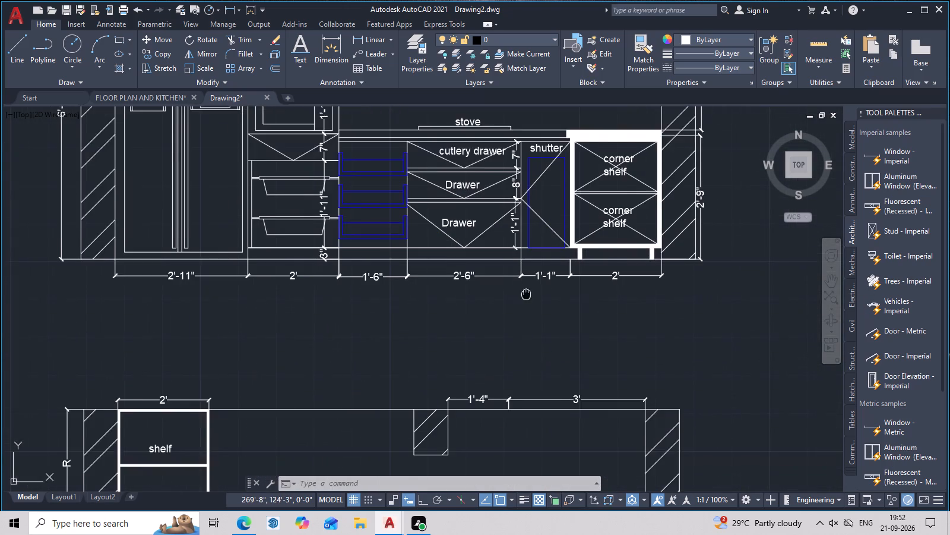
middle_drag(526, 294, 518, 247)
scroll(577, 322, down, 1)
middle_drag(591, 335, 594, 245)
middle_drag(587, 322, 587, 225)
middle_drag(556, 331, 544, 266)
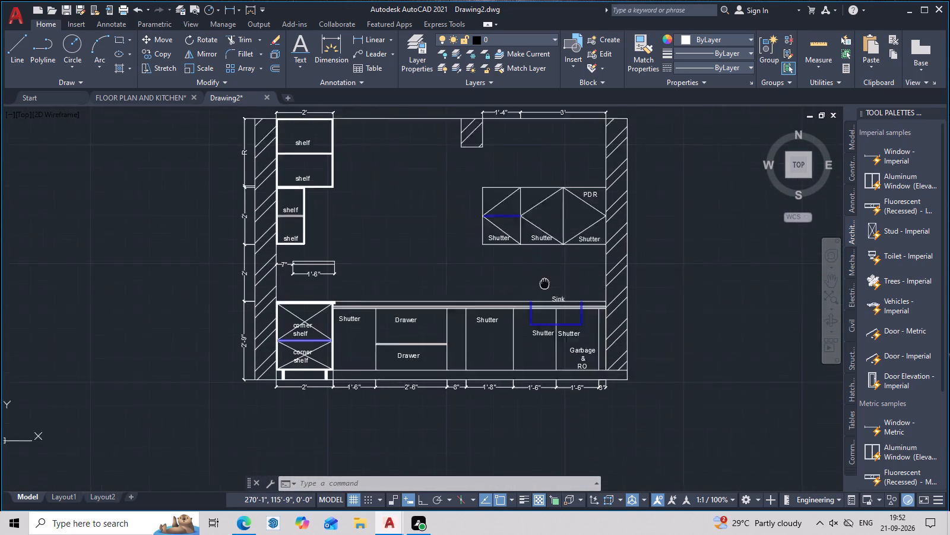
middle_drag(544, 266, 548, 236)
Mark the upper 2'-6" drawer front in the sink elevation with a V of two lines meeting at its bottom midpoint.
scroll(433, 278, up, 2)
middle_drag(436, 284, 508, 324)
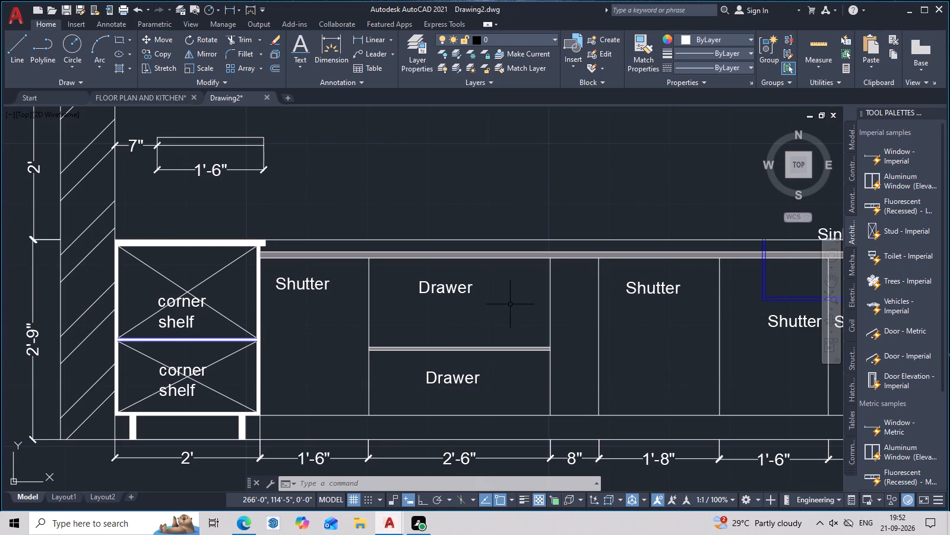
text(L)
key(space)
scroll(369, 288, up, 1)
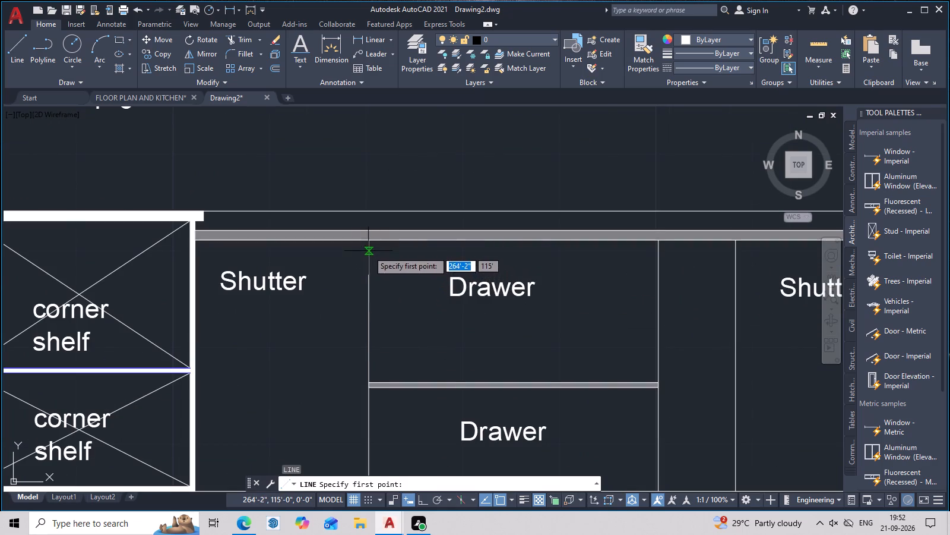
click(368, 240)
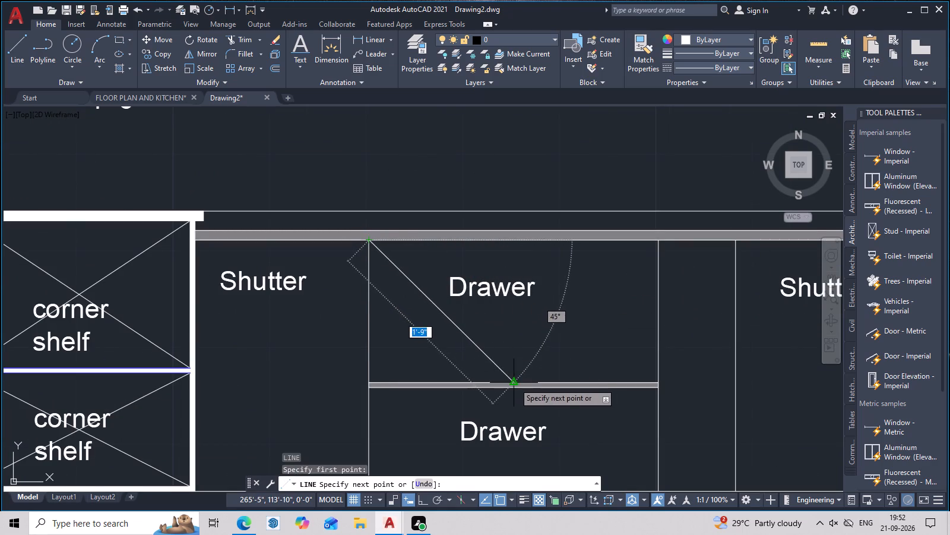
click(514, 383)
click(656, 240)
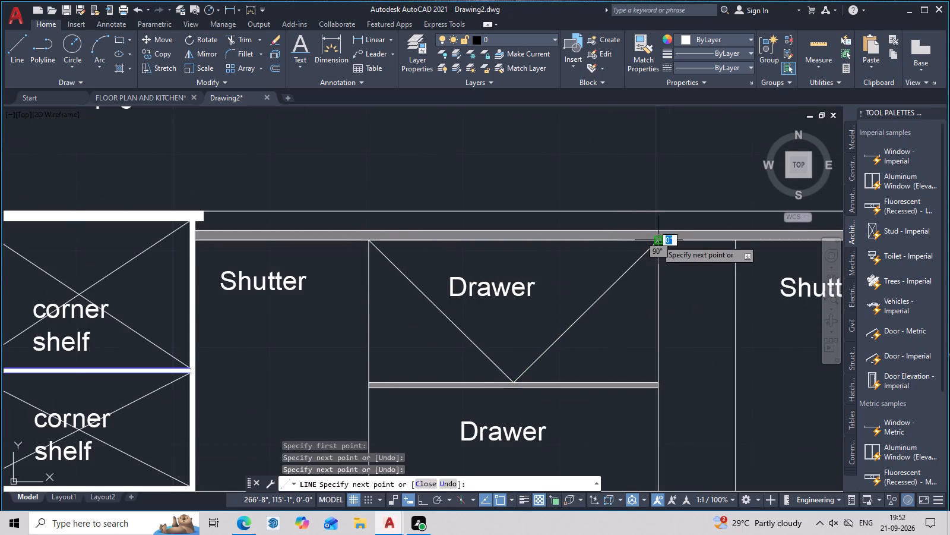
key(space)
Mark the lower 2'-6" drawer front with a V from its upper corners to the middle of its bottom edge.
scroll(645, 266, down, 2)
middle_drag(645, 297, 600, 195)
scroll(574, 222, up, 2)
key(space)
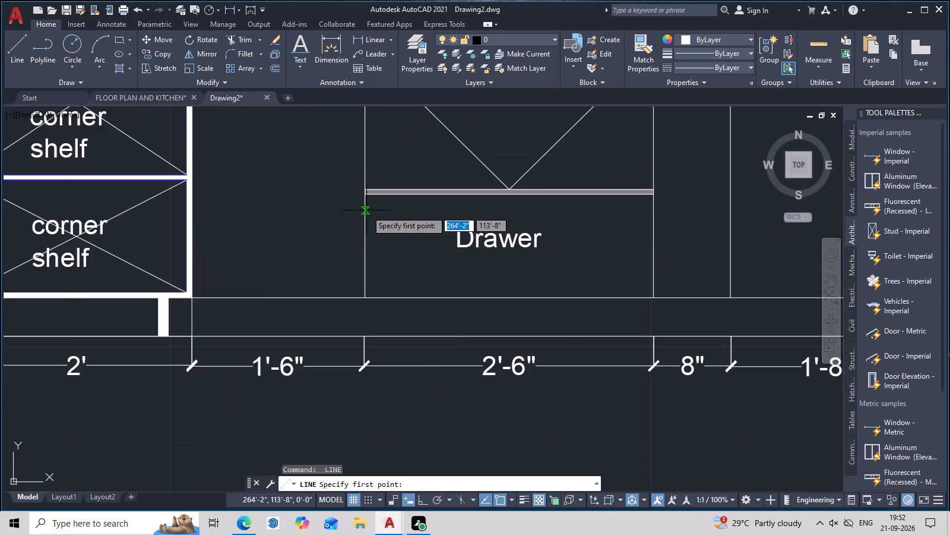
click(365, 197)
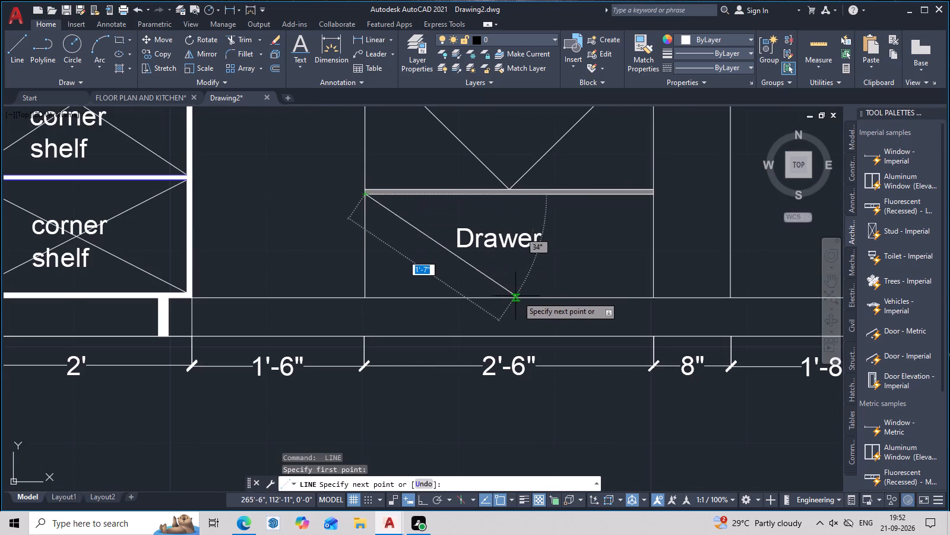
click(508, 295)
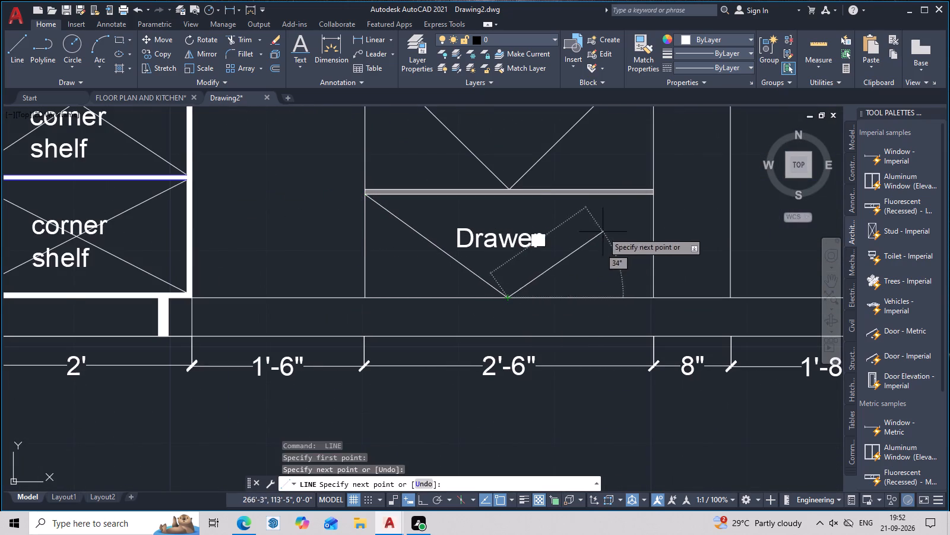
click(651, 199)
key(Escape)
Draw a shelf line across the 1'-6" shutter cabinet, from the corner shelf's divider to the drawer cabinet's side.
scroll(651, 257, down, 4)
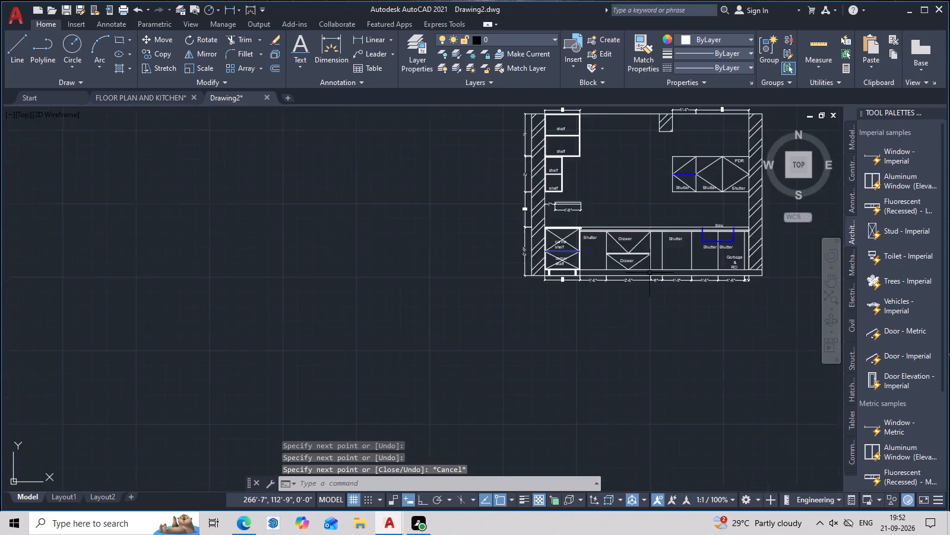
scroll(650, 274, down, 1)
middle_drag(650, 275, 551, 296)
scroll(546, 289, up, 2)
middle_drag(546, 288, 519, 297)
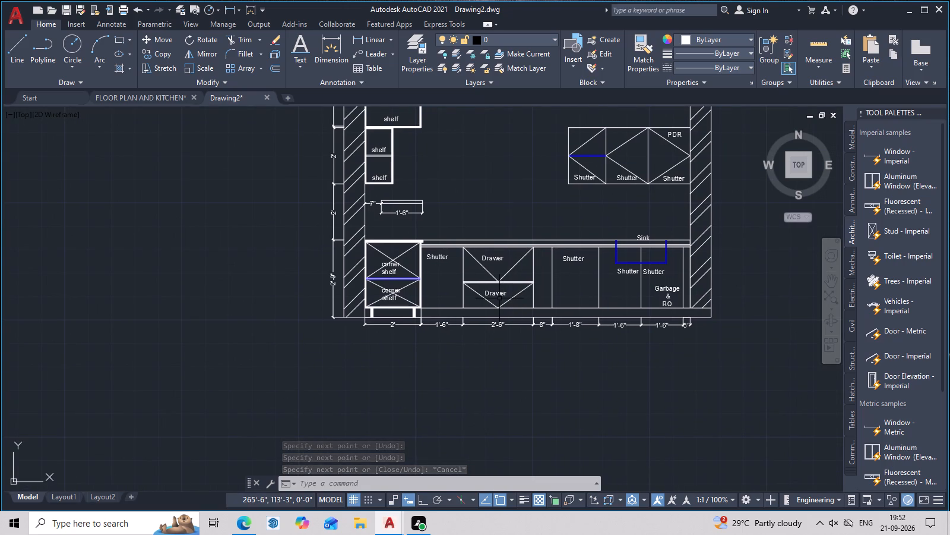
scroll(421, 284, up, 3)
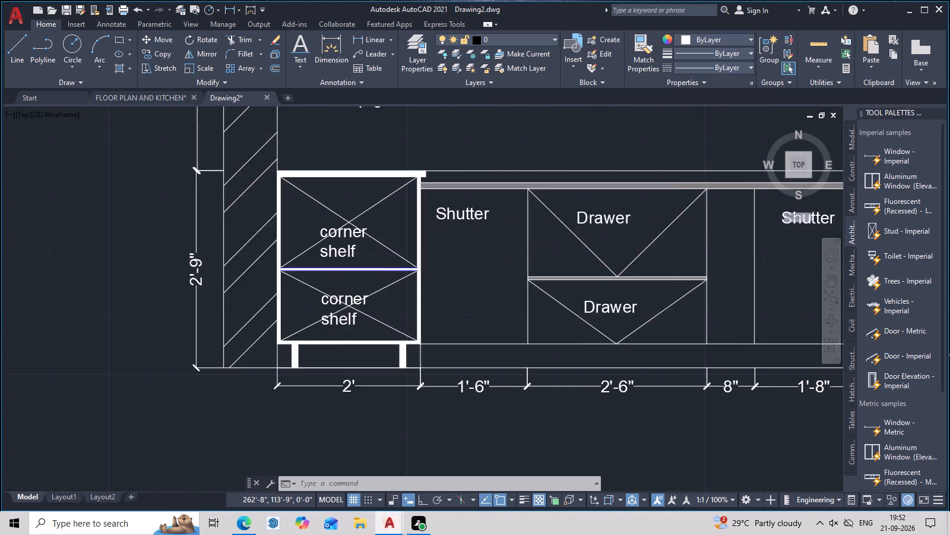
scroll(421, 283, up, 2)
scroll(437, 234, down, 3)
middle_drag(474, 251, 433, 264)
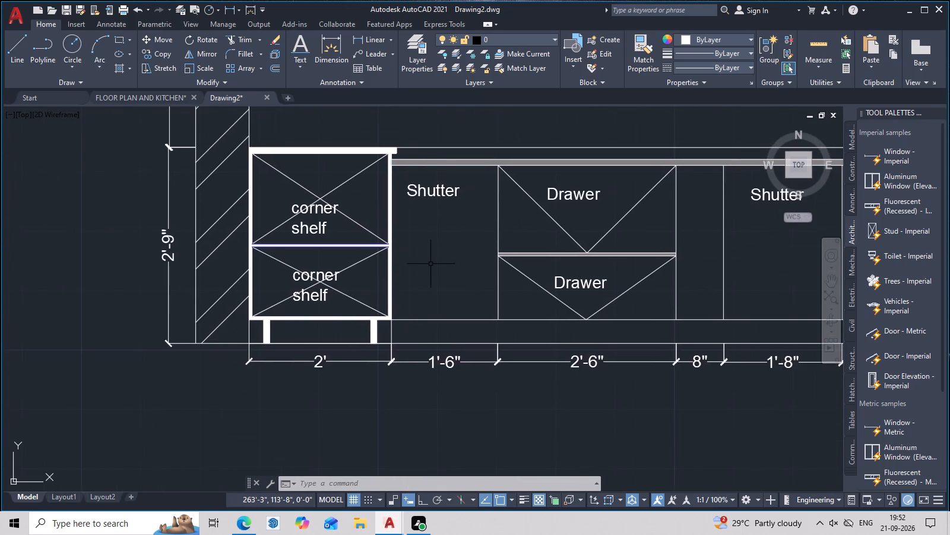
scroll(399, 244, up, 2)
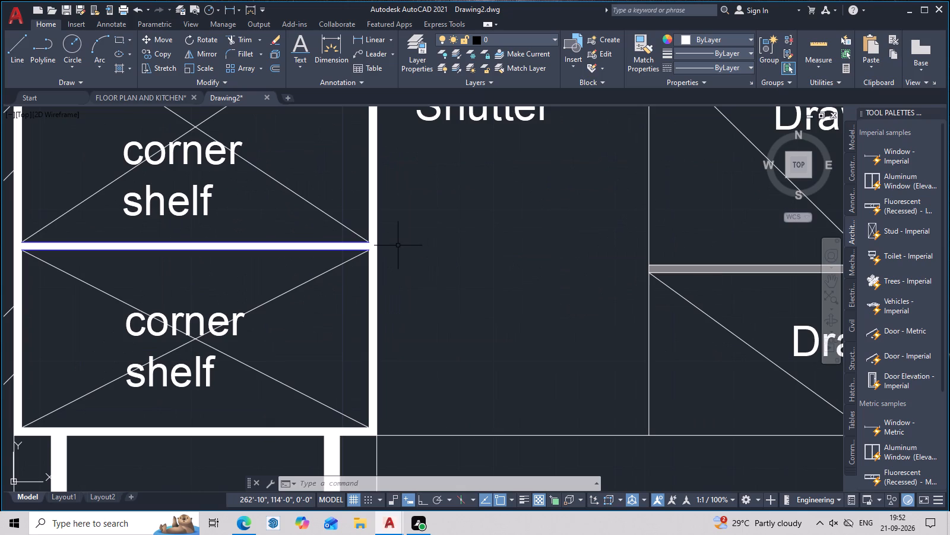
text(L)
key(space)
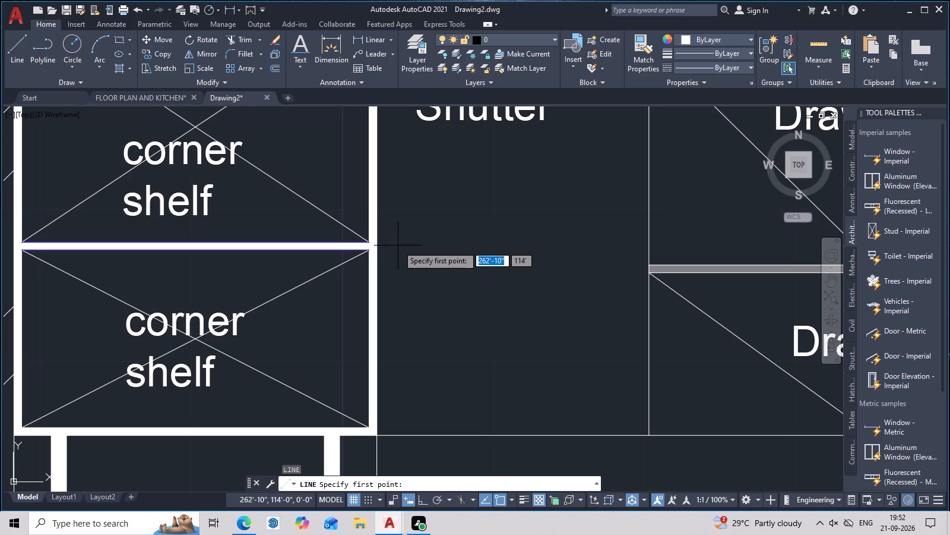
scroll(376, 242, up, 2)
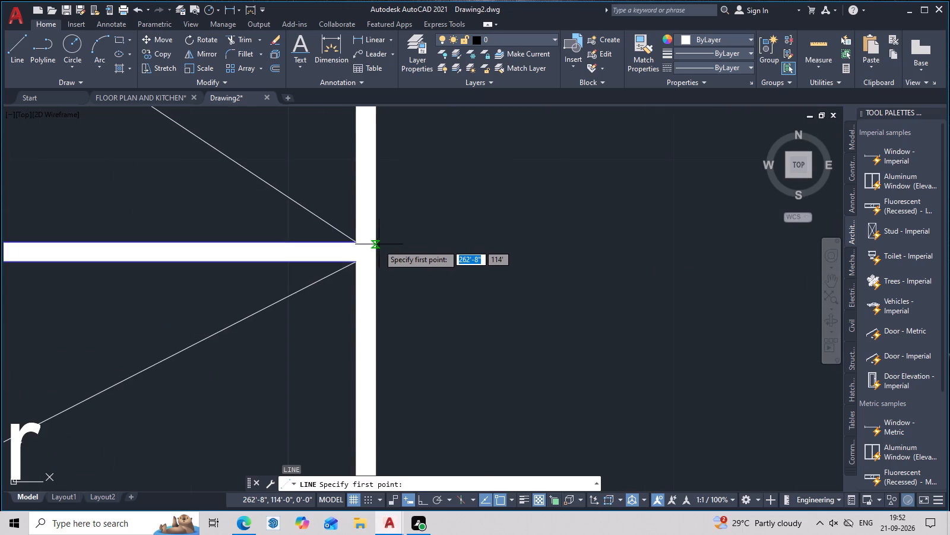
click(353, 243)
scroll(629, 240, down, 2)
middle_drag(581, 252, 319, 252)
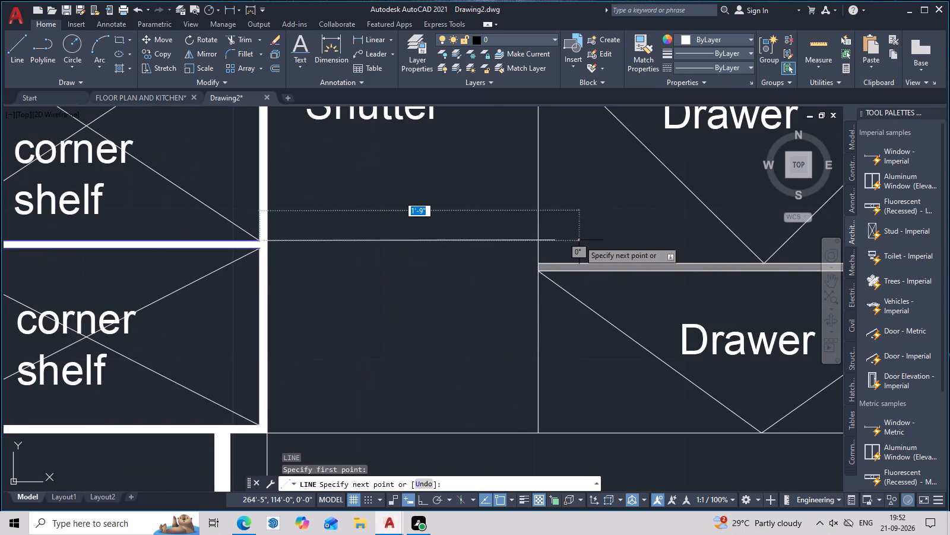
click(541, 238)
key(Escape)
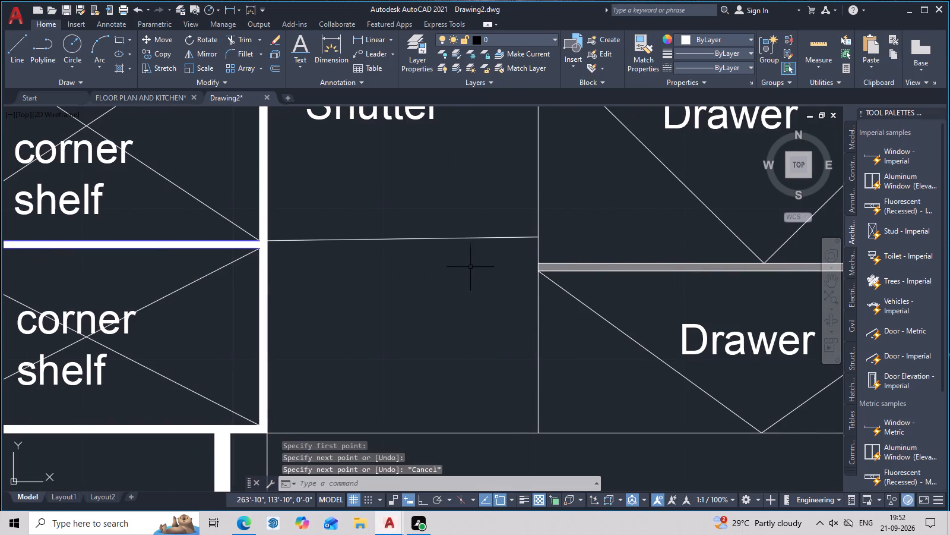
Offset the shelf line in the 1'-6" shutter cabinet 1" downwards to give the shelf its thickness.
scroll(460, 266, down, 3)
middle_drag(471, 285, 471, 299)
scroll(420, 275, up, 2)
text(O)
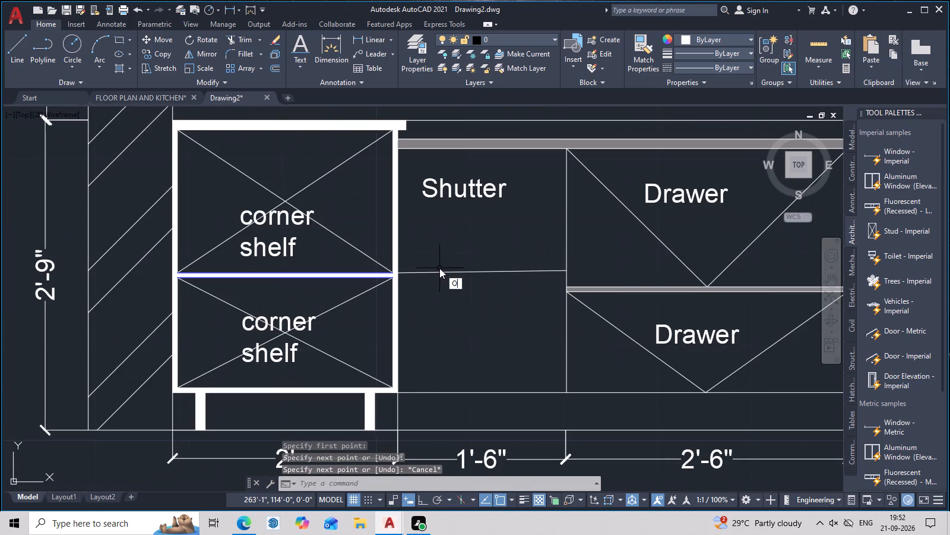
key(space)
key(space)
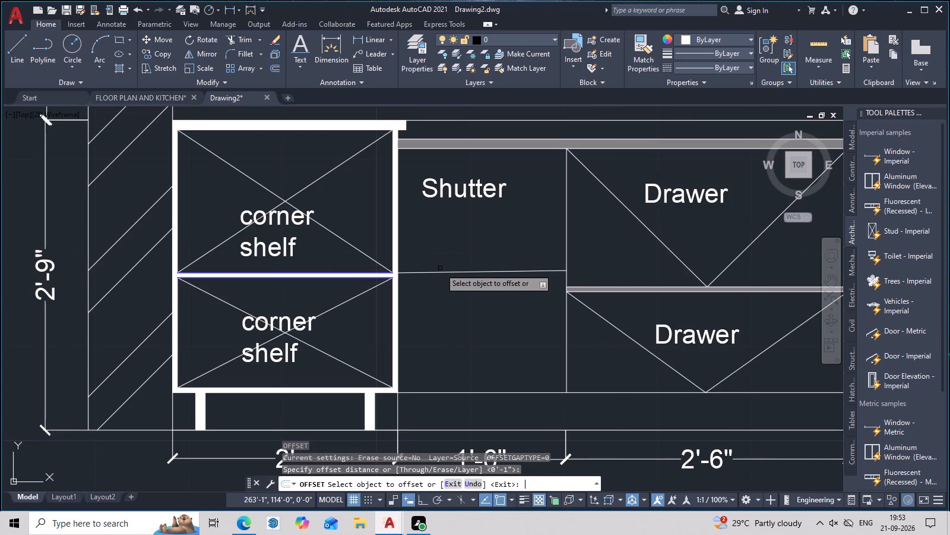
click(455, 273)
click(457, 288)
scroll(478, 292, down, 2)
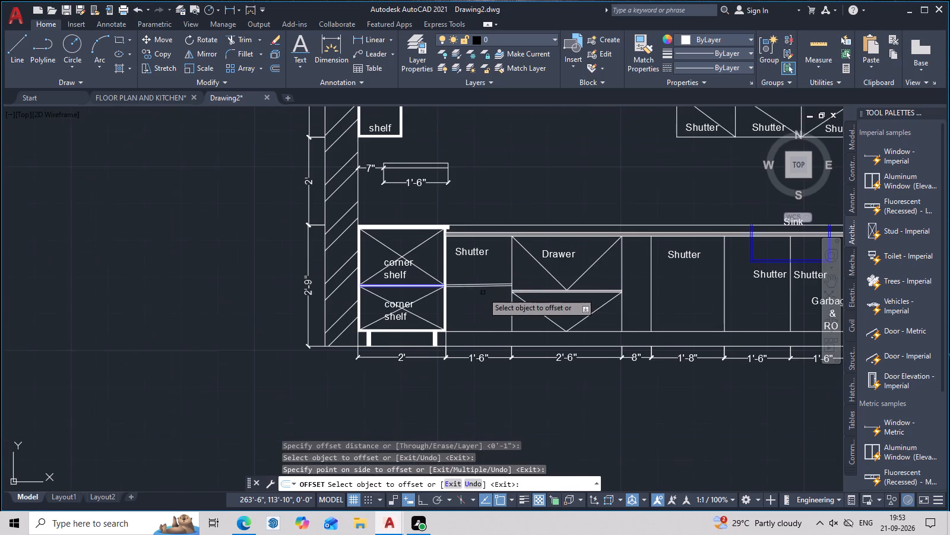
middle_click(485, 295)
key(Escape)
scroll(482, 289, down, 2)
middle_click(482, 289)
scroll(482, 289, up, 3)
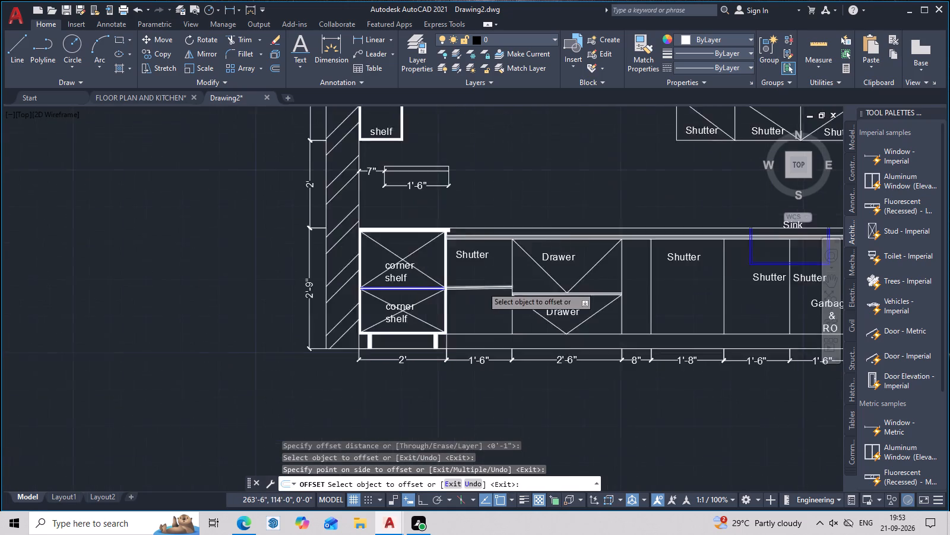
scroll(482, 287, up, 1)
key(space)
Change the colour of both shelf lines in the 1'-6" shutter cabinet to Blue.
drag(517, 264, 483, 342)
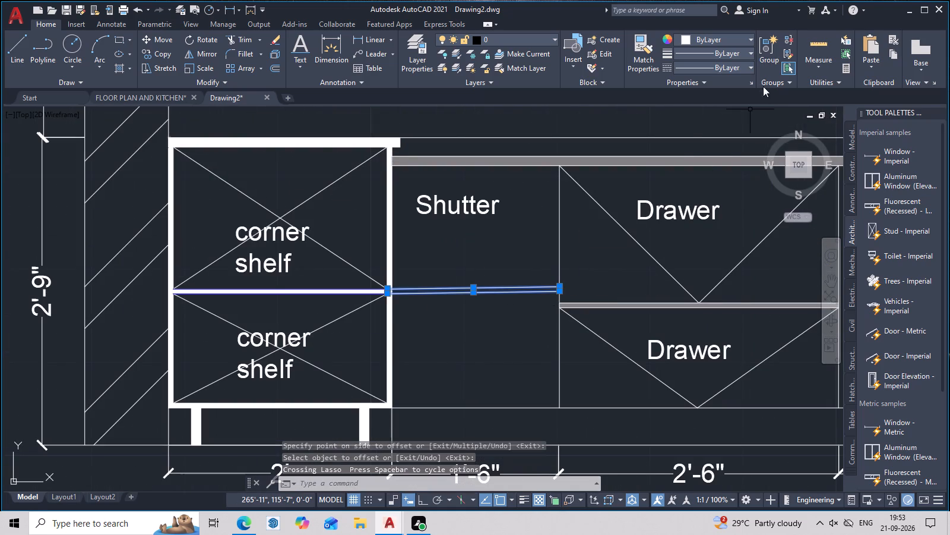
click(731, 40)
click(731, 160)
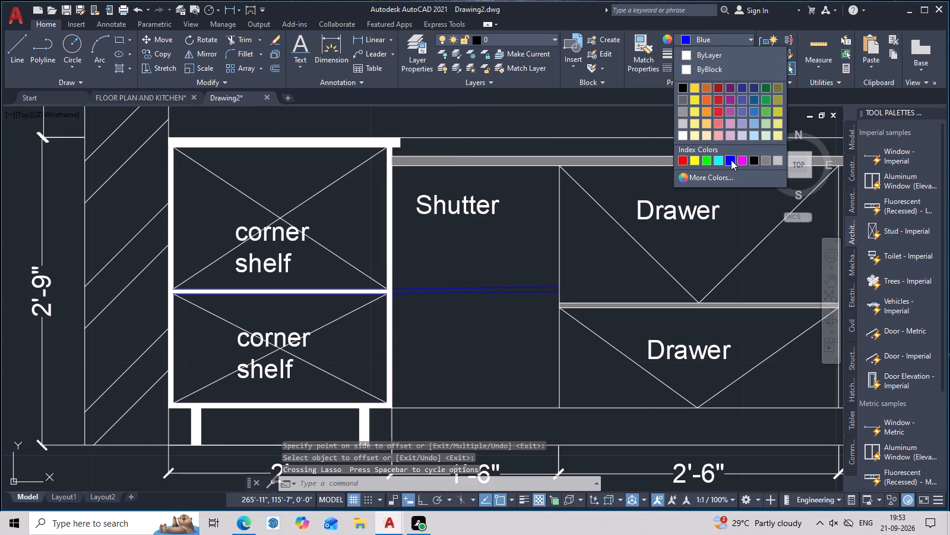
key(Escape)
Examine both kitchen elevations, checking the sink elevation's shelves, wall shutters, base cabinets and sink for missing details.
scroll(640, 214, down, 5)
middle_drag(657, 243, 563, 276)
scroll(559, 273, up, 2)
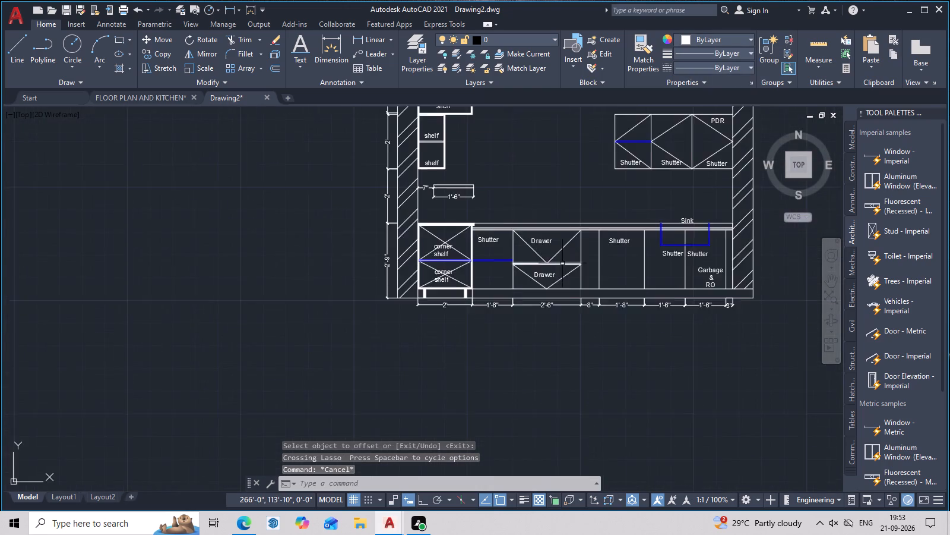
middle_drag(555, 273, 466, 361)
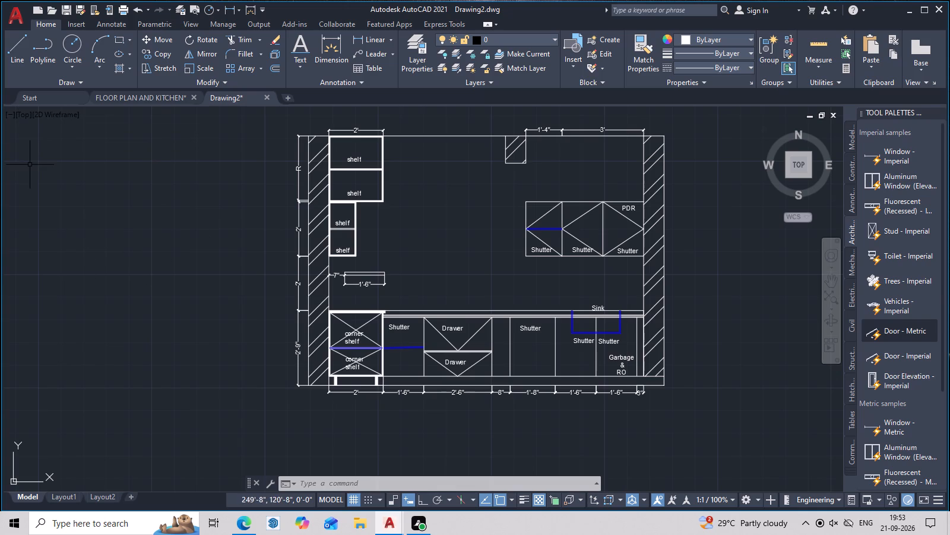
scroll(37, 163, down, 2)
middle_drag(147, 175, 275, 418)
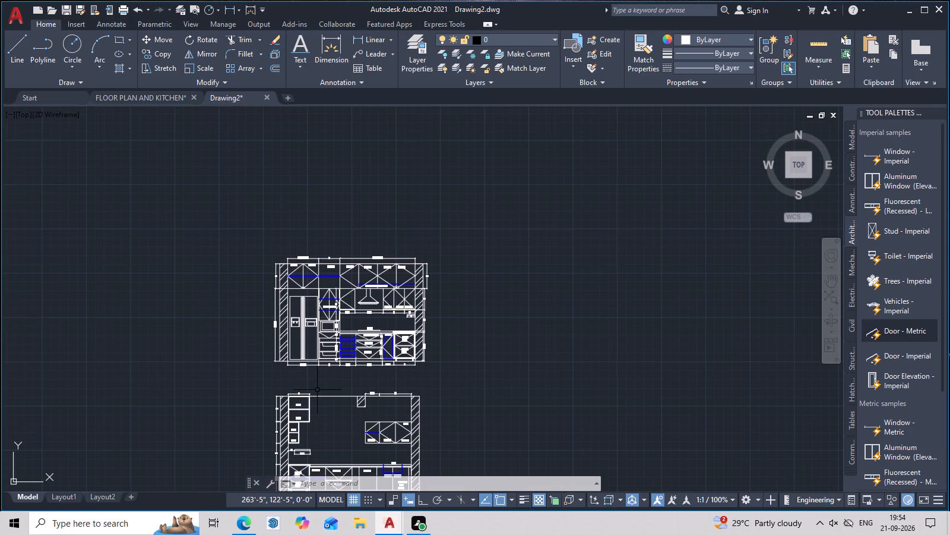
middle_drag(325, 404, 369, 320)
scroll(426, 377, up, 3)
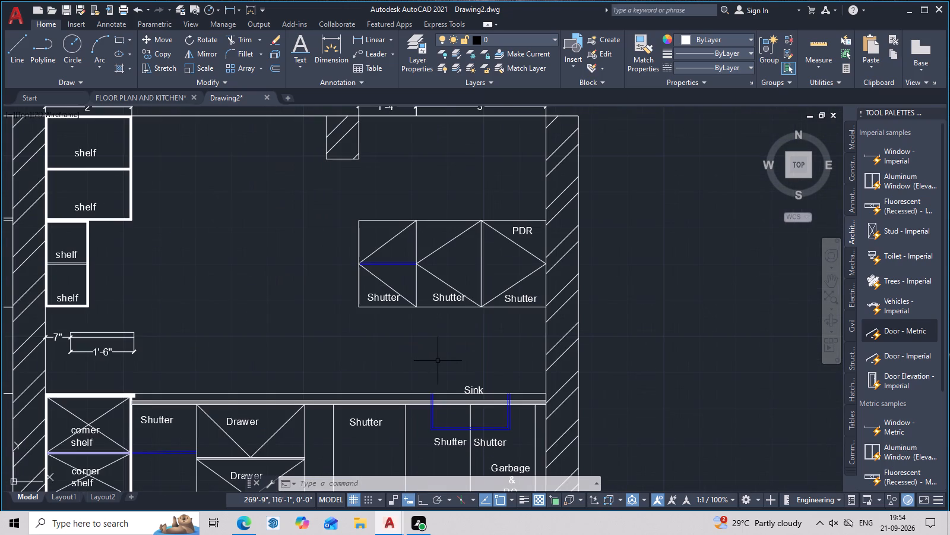
scroll(483, 361, up, 2)
scroll(483, 360, down, 6)
middle_drag(496, 359, 684, 313)
scroll(646, 304, up, 3)
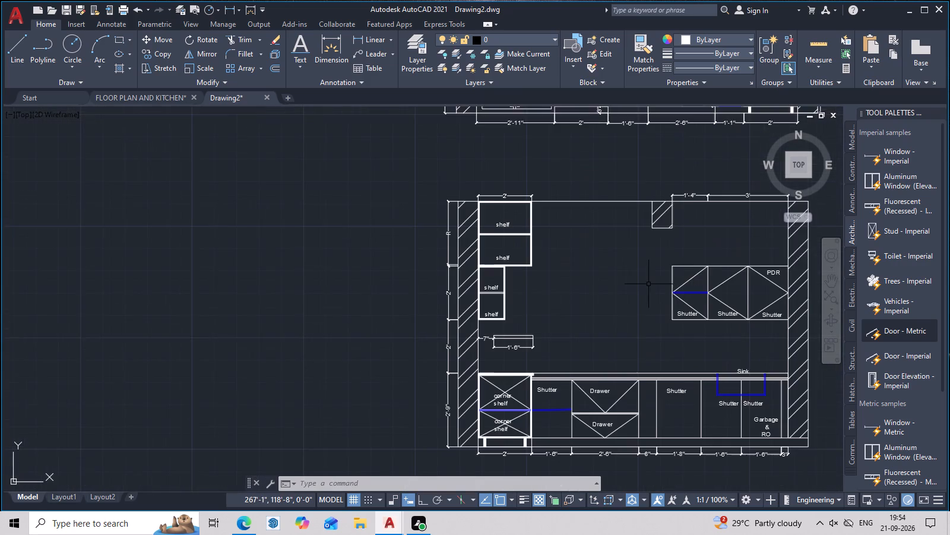
middle_drag(648, 284, 647, 221)
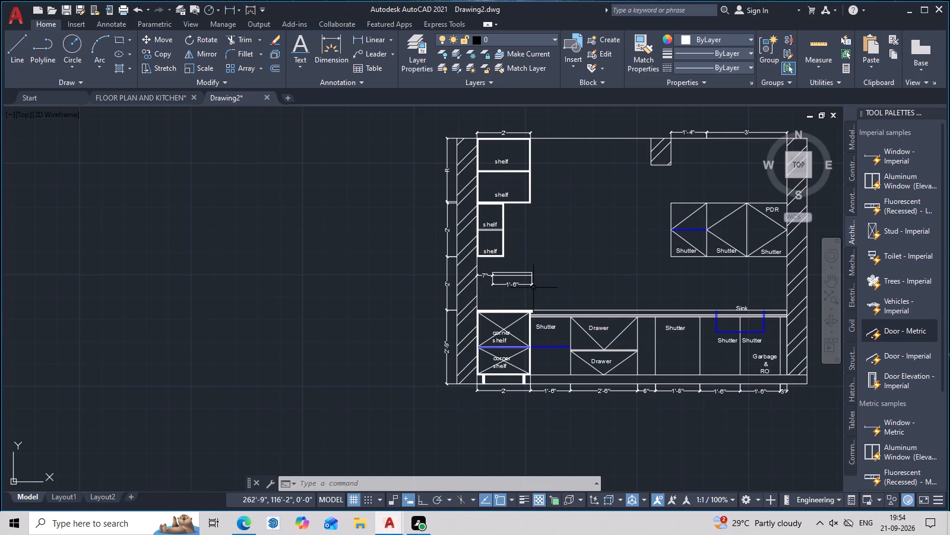
scroll(534, 287, down, 1)
middle_drag(536, 283, 428, 326)
scroll(449, 307, up, 2)
middle_drag(451, 303, 419, 246)
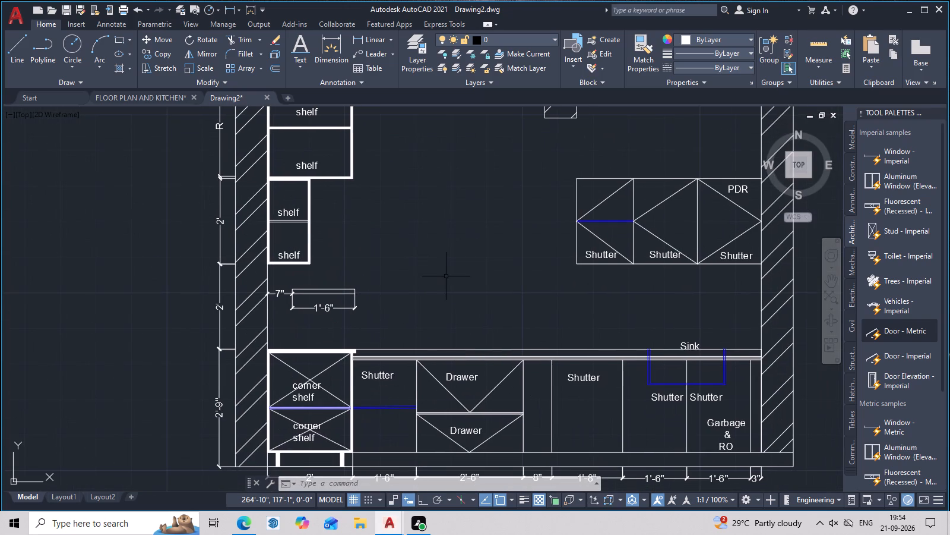
key(Escape)
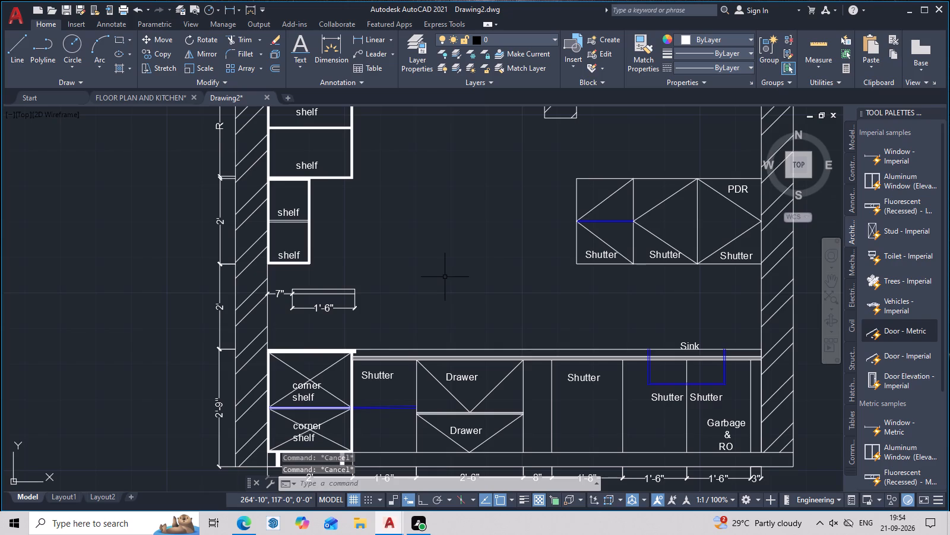
scroll(462, 275, up, 2)
middle_drag(441, 268, 249, 172)
scroll(407, 215, down, 1)
middle_drag(454, 236, 206, 204)
middle_drag(489, 298, 498, 391)
scroll(498, 394, down, 1)
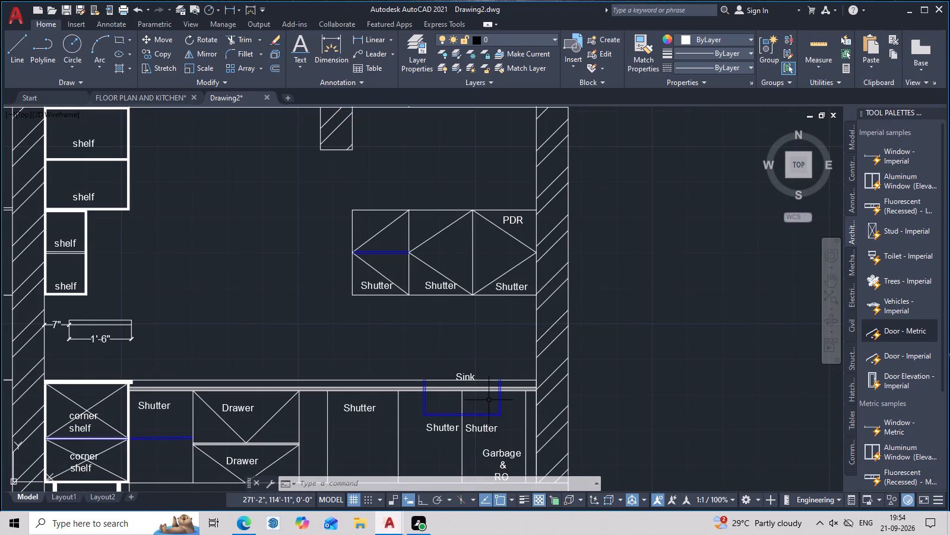
scroll(563, 376, down, 2)
scroll(559, 357, up, 3)
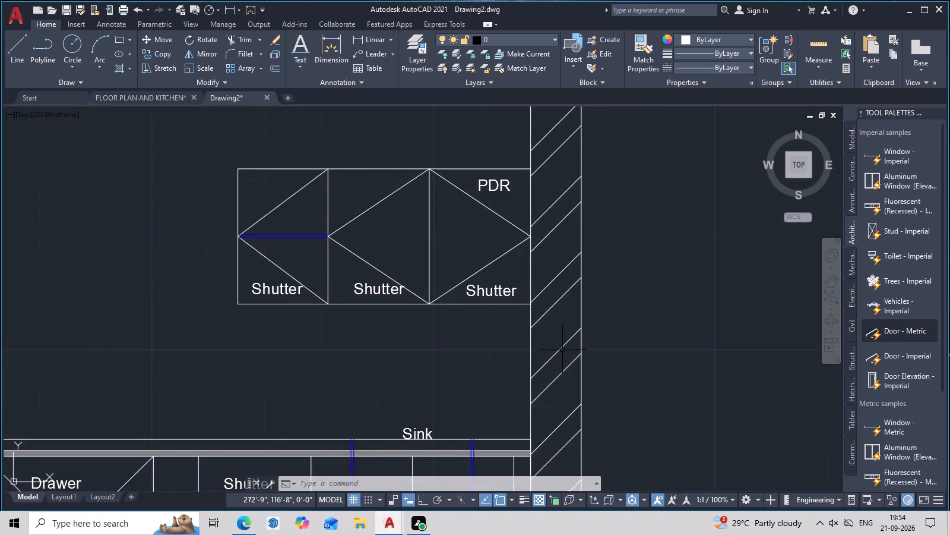
Break the line above the countertop at the sink's two outer edges using Break at Point.
middle_drag(562, 350, 580, 276)
scroll(452, 359, up, 2)
middle_drag(521, 408, 522, 372)
key(b)
key(r)
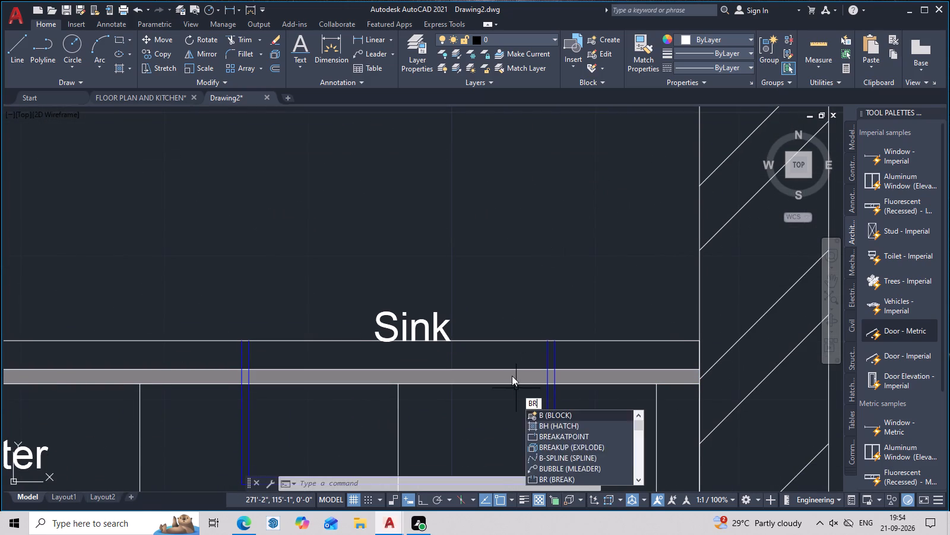
click(539, 423)
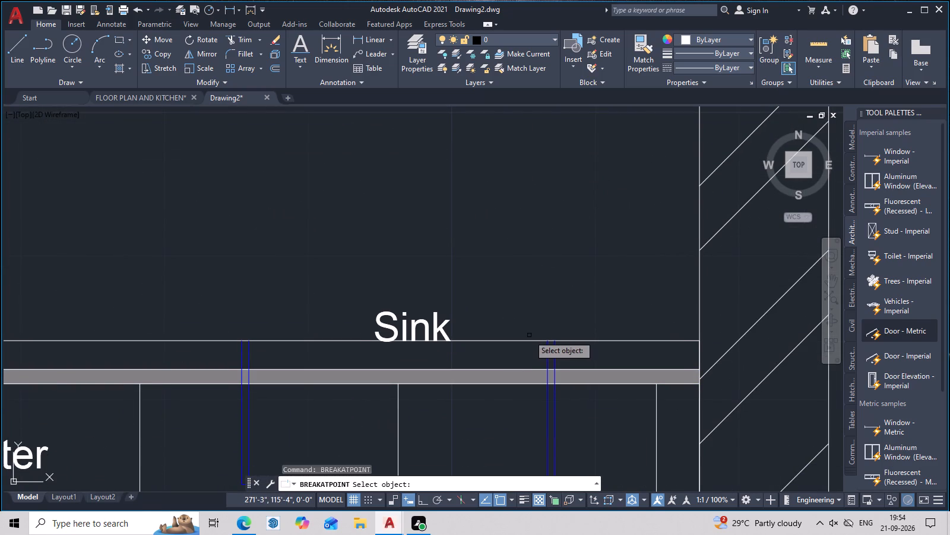
click(528, 340)
scroll(539, 338, up, 2)
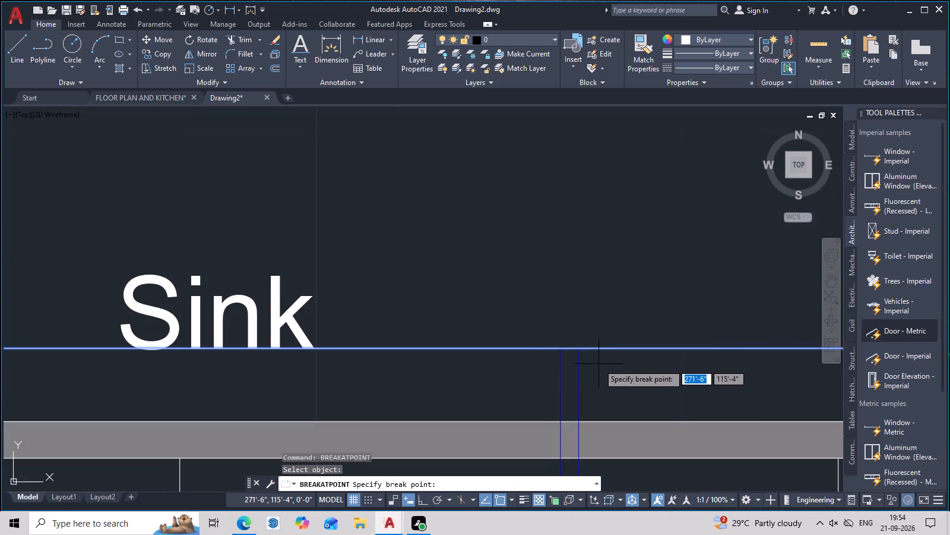
click(580, 352)
scroll(577, 360, down, 3)
middle_drag(594, 370, 651, 348)
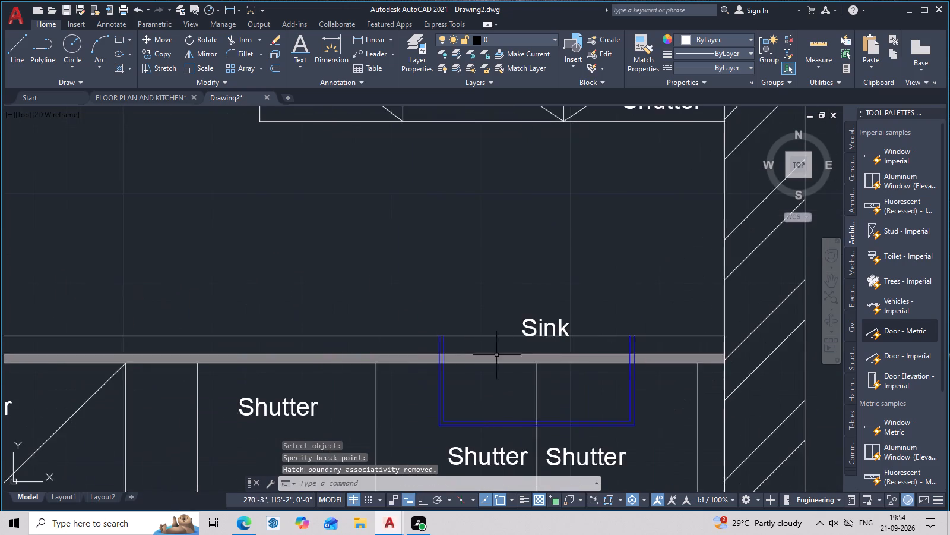
scroll(457, 347, up, 2)
key(space)
click(471, 322)
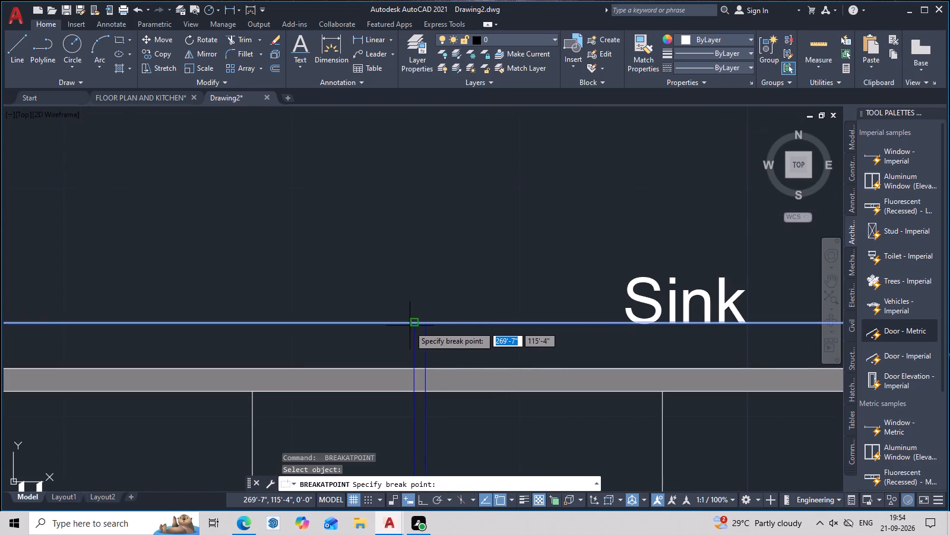
click(413, 325)
Match the line segment across the sink's top to the properties of the blue sink outline.
scroll(447, 344, down, 3)
middle_drag(528, 370, 474, 380)
scroll(527, 373, up, 1)
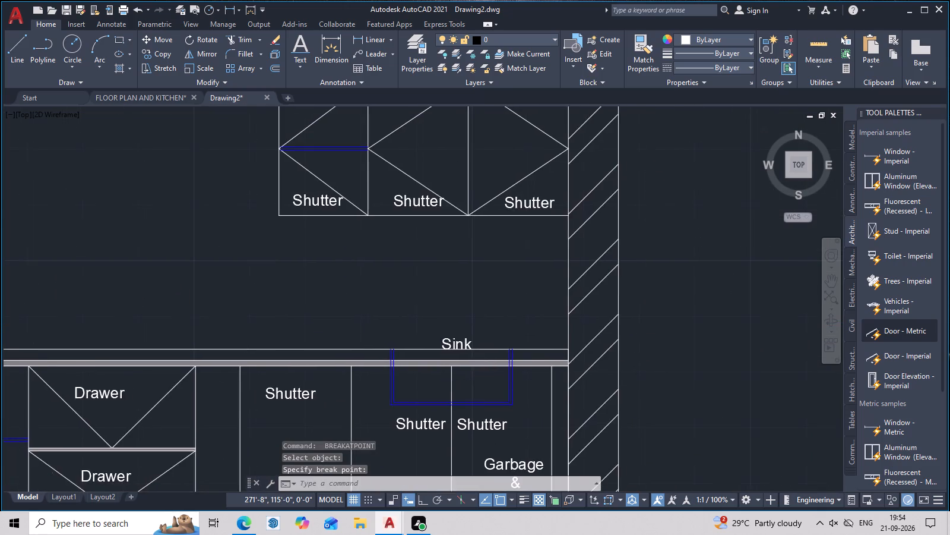
scroll(527, 373, up, 1)
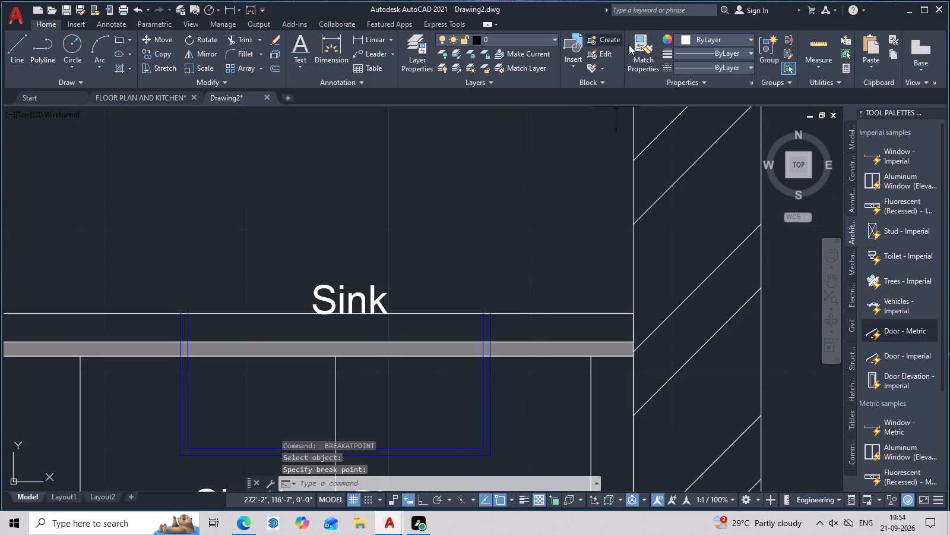
click(636, 50)
click(489, 401)
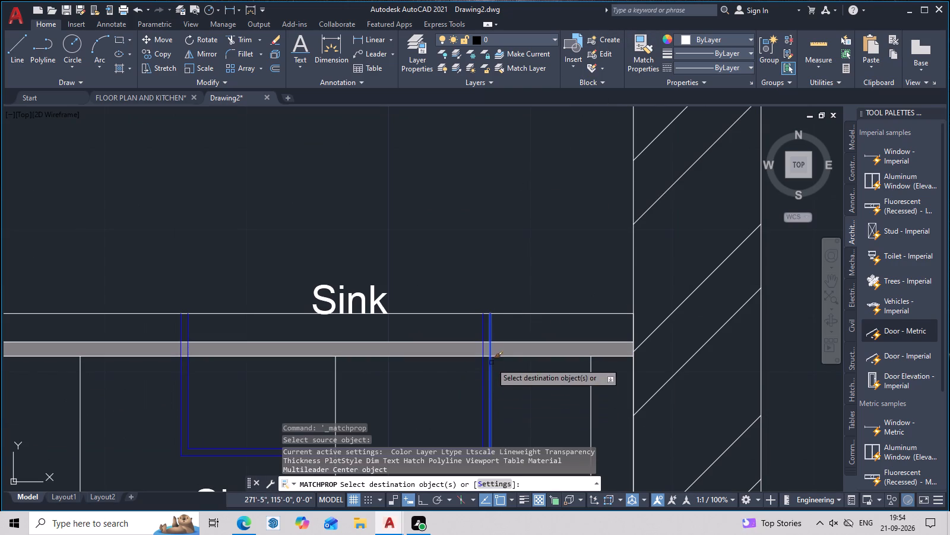
click(468, 313)
scroll(509, 292, down, 2)
middle_drag(509, 292, 546, 324)
scroll(546, 324, down, 1)
key(Escape)
Examine the sink elevation's sink, base cabinets, open shelves and wall shutters for missing details.
scroll(538, 325, up, 3)
middle_drag(534, 298, 536, 275)
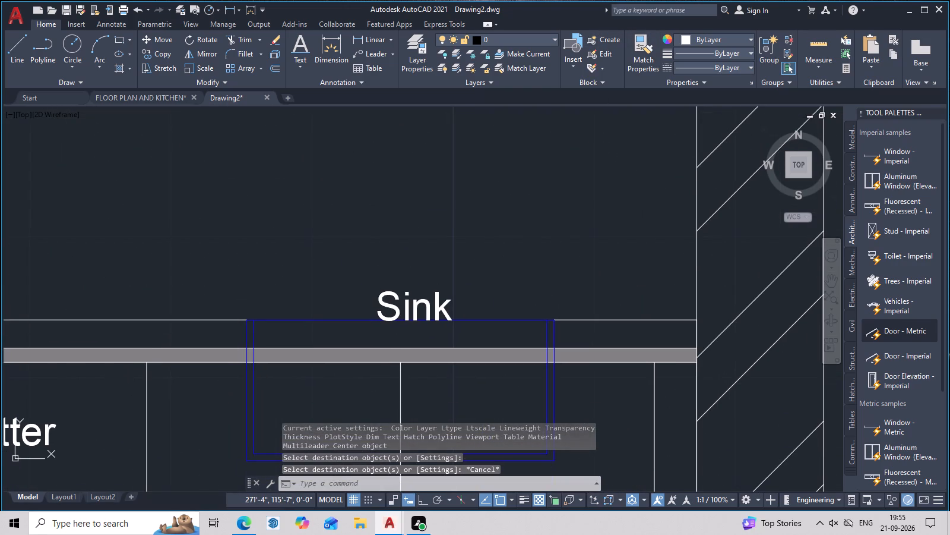
scroll(270, 211, down, 3)
middle_drag(327, 275, 446, 358)
scroll(446, 338, up, 3)
middle_drag(441, 326, 510, 159)
scroll(502, 169, down, 2)
middle_drag(499, 206, 516, 332)
scroll(508, 327, up, 3)
middle_drag(495, 262, 534, 114)
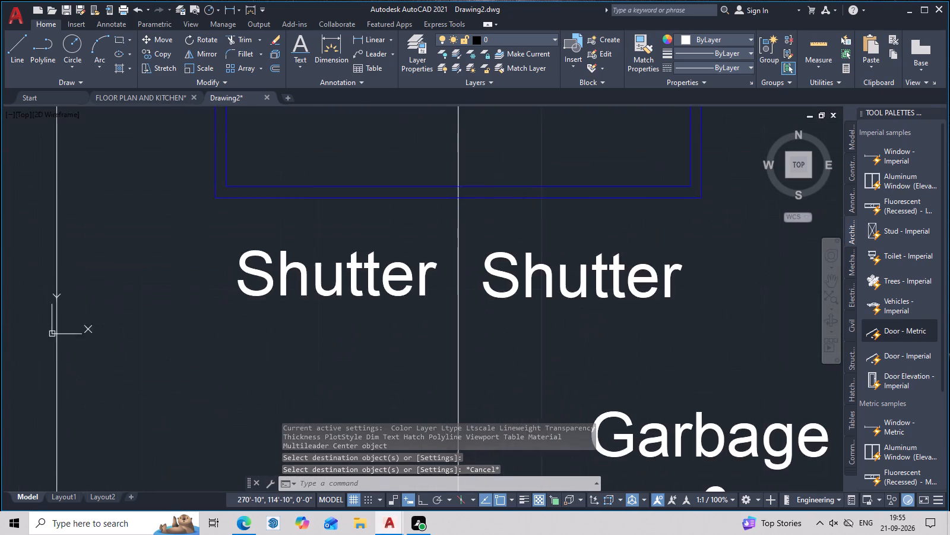
scroll(454, 200, down, 2)
middle_drag(449, 204, 431, 395)
middle_drag(417, 369, 446, 224)
scroll(446, 224, down, 2)
middle_drag(454, 233, 468, 270)
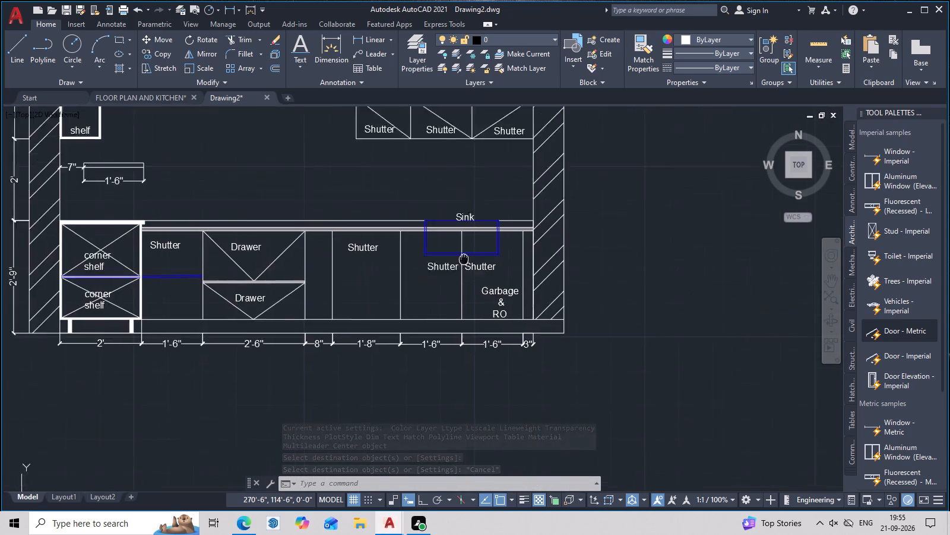
middle_drag(468, 270, 528, 405)
middle_drag(246, 354, 473, 149)
scroll(474, 149, up, 1)
scroll(474, 149, down, 3)
middle_drag(478, 160, 422, 438)
scroll(443, 388, up, 3)
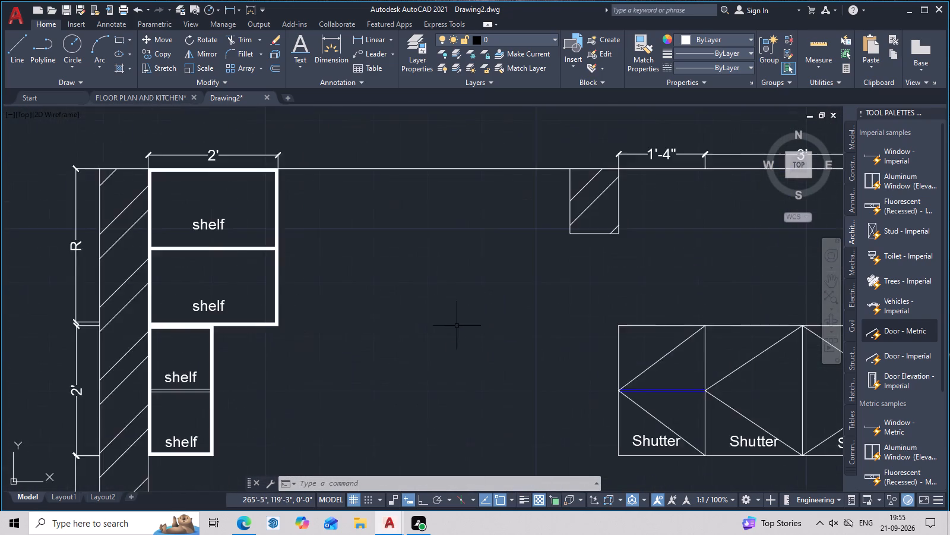
scroll(458, 321, down, 7)
scroll(471, 335, up, 6)
middle_drag(475, 314, 570, 446)
scroll(537, 386, down, 3)
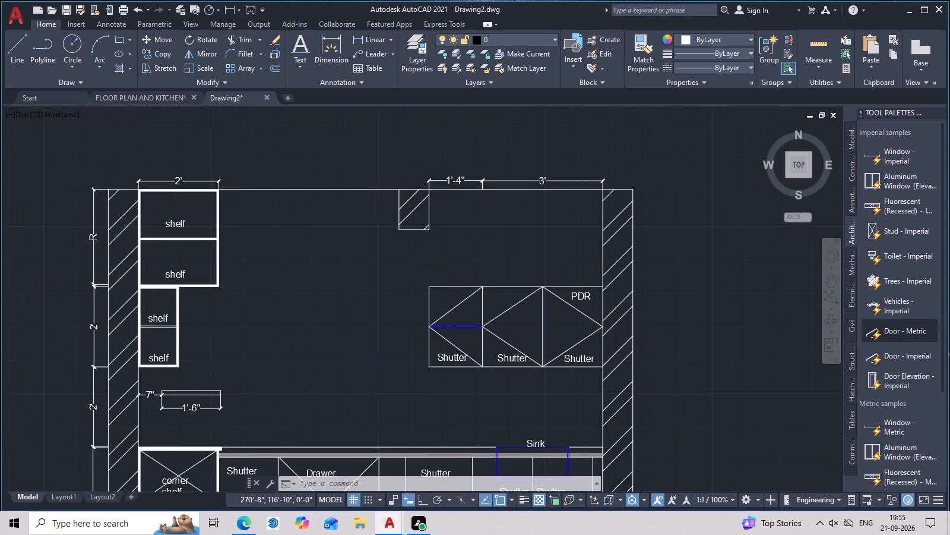
middle_drag(536, 402, 533, 468)
scroll(525, 373, up, 4)
scroll(518, 337, down, 4)
middle_drag(518, 333, 470, 361)
Examine the fridge and stove elevation, including the fridge handles, drawers and wall cabinets, for missing details.
scroll(466, 361, down, 1)
scroll(458, 364, up, 2)
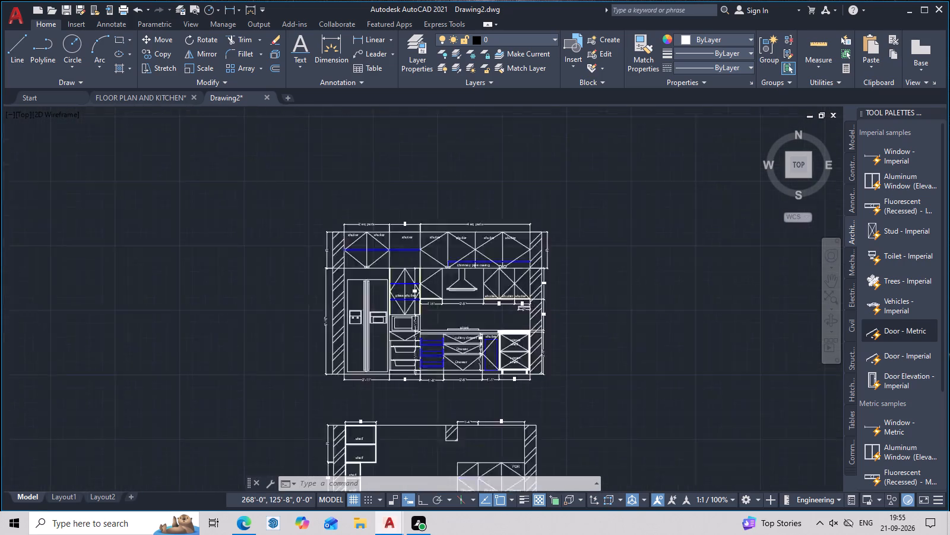
scroll(458, 364, up, 2)
middle_drag(458, 361, 470, 318)
scroll(470, 318, down, 3)
middle_drag(487, 294, 487, 285)
scroll(487, 294, up, 6)
scroll(524, 243, down, 7)
scroll(521, 253, up, 6)
scroll(528, 243, down, 4)
middle_drag(534, 299, 550, 457)
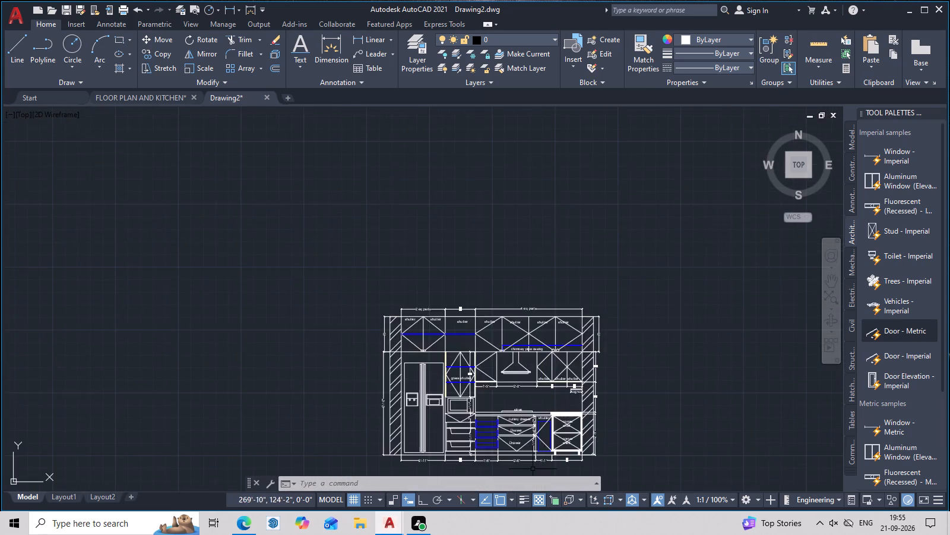
scroll(497, 437, up, 3)
middle_drag(487, 400, 486, 316)
key(Escape)
scroll(313, 331, down, 3)
middle_drag(313, 330, 373, 297)
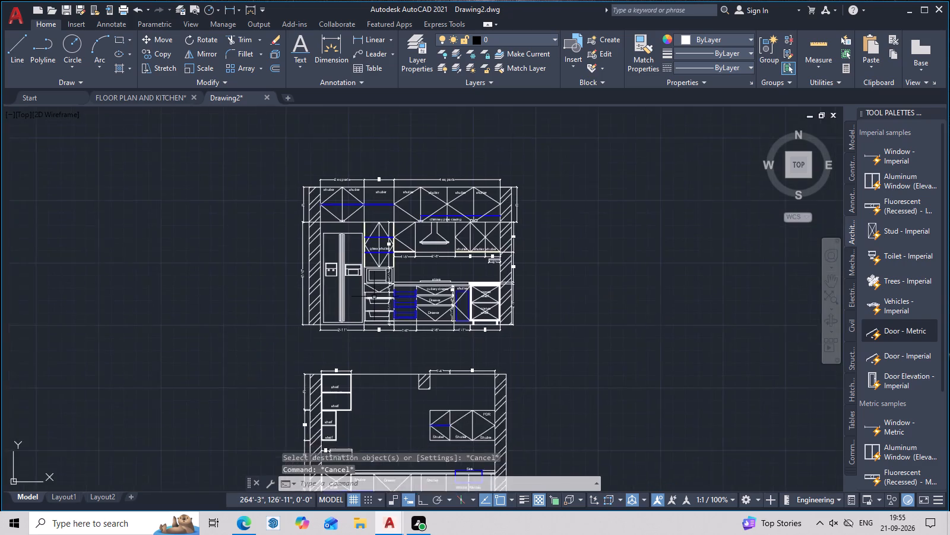
scroll(372, 294, up, 3)
middle_drag(347, 272, 458, 269)
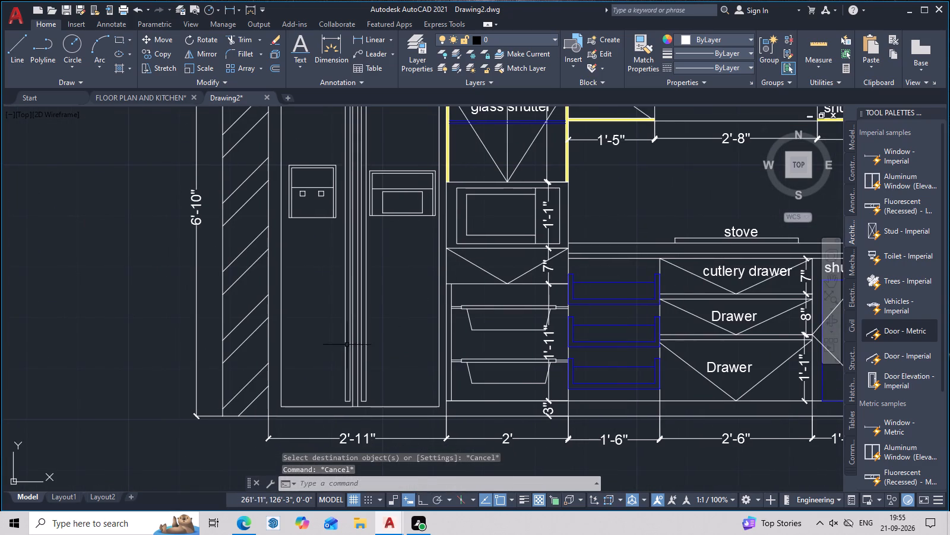
scroll(359, 399, up, 6)
drag(574, 287, 498, 297)
drag(403, 309, 168, 350)
key(Escape)
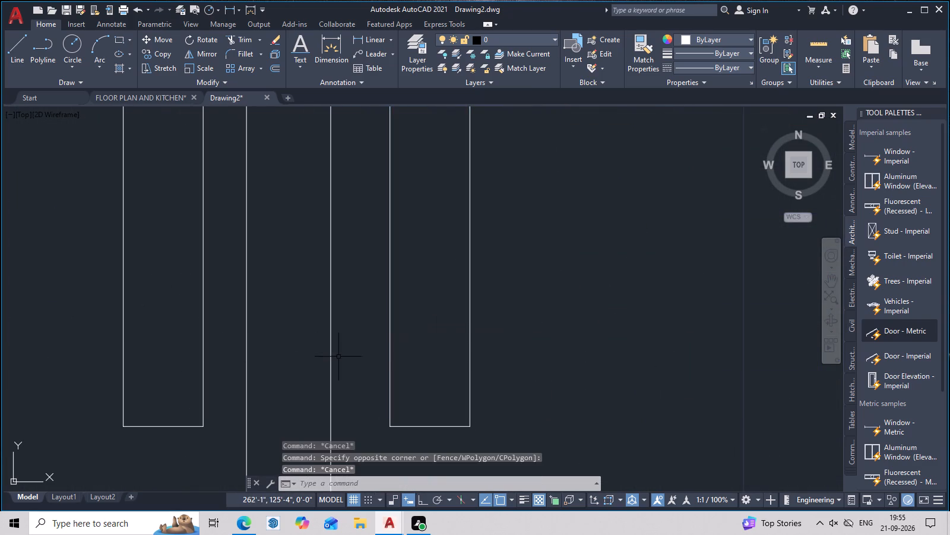
scroll(376, 355, down, 12)
middle_drag(418, 383, 444, 262)
scroll(448, 250, up, 4)
middle_drag(447, 252, 494, 216)
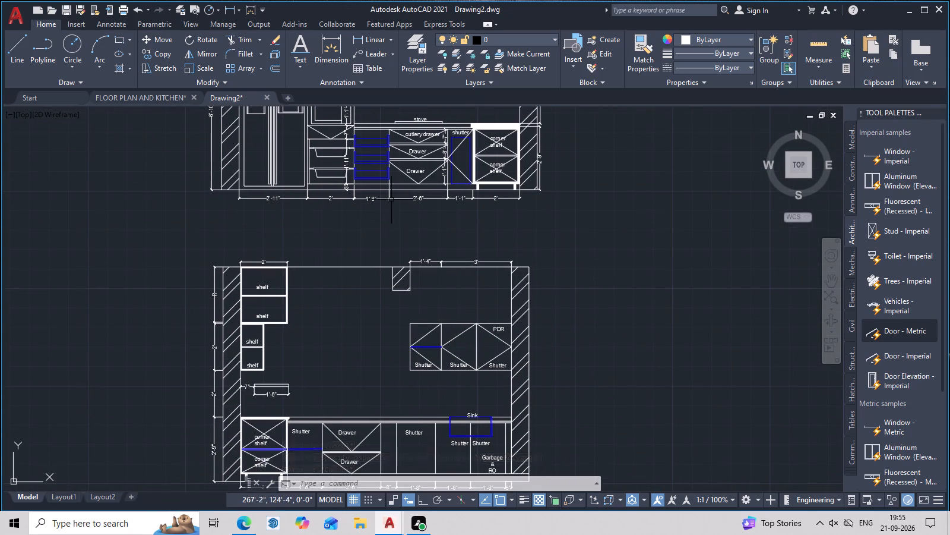
Compare both kitchen elevations once more, checking the bottom dimensions, shutters, drawers and blue basket lines.
scroll(373, 136, up, 3)
scroll(375, 131, down, 4)
middle_drag(406, 232, 430, 115)
scroll(433, 161, up, 2)
middle_drag(435, 161, 425, 381)
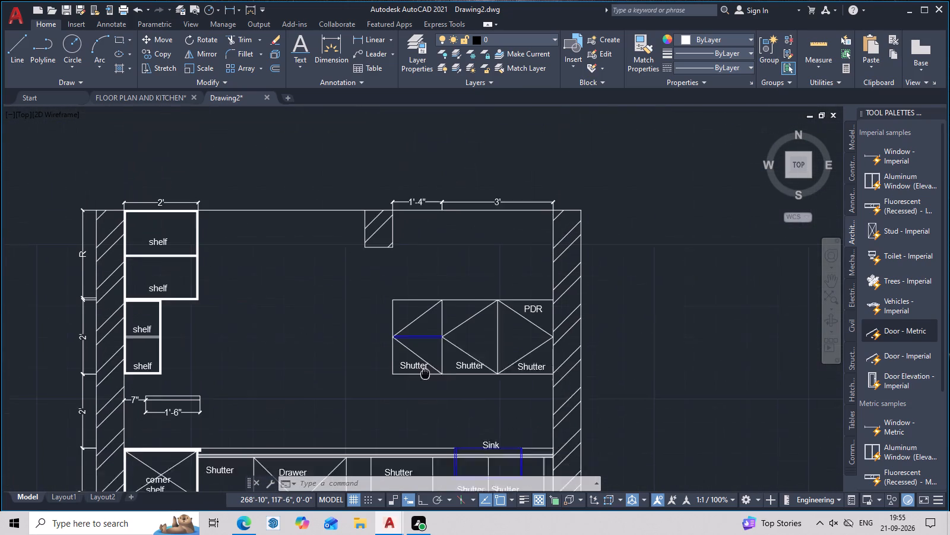
scroll(480, 294, up, 3)
scroll(468, 279, down, 3)
middle_drag(522, 421, 532, 518)
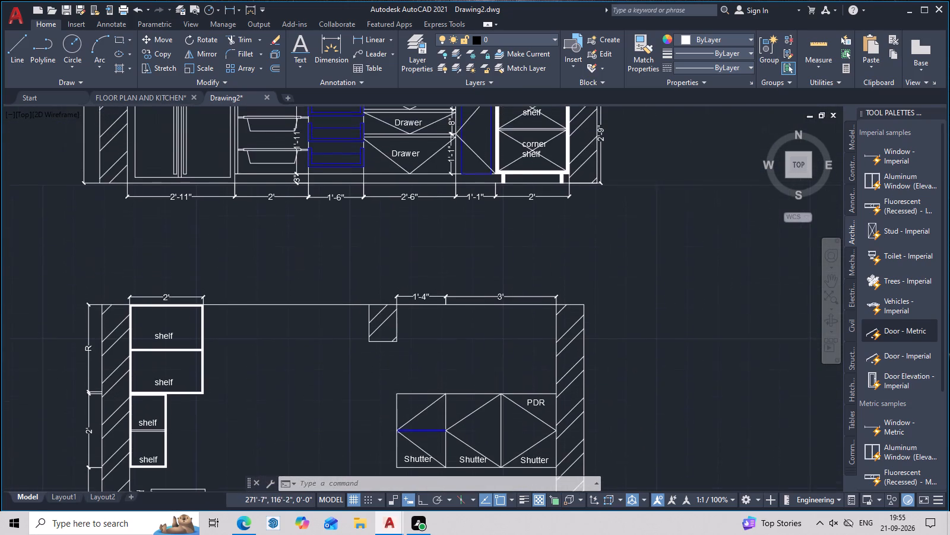
middle_drag(532, 518, 623, 182)
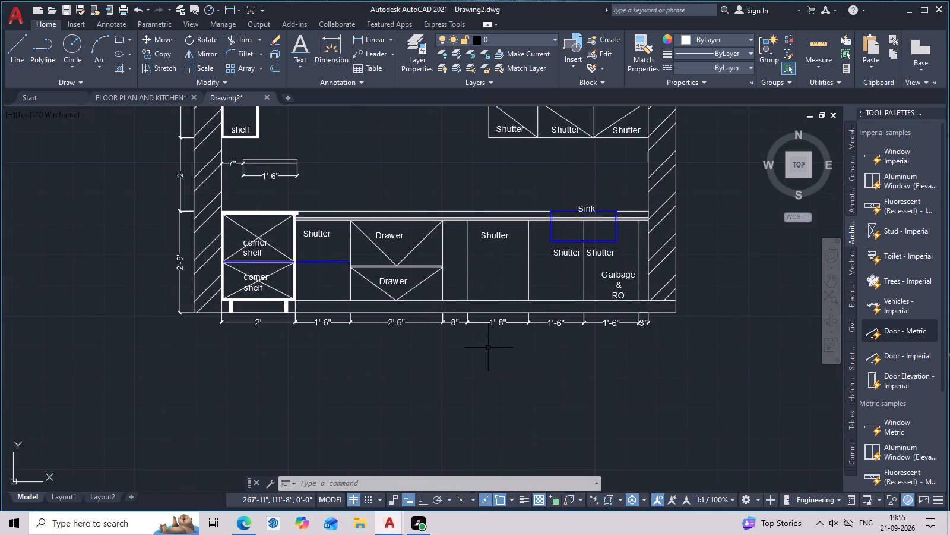
scroll(473, 331, up, 3)
scroll(406, 296, up, 4)
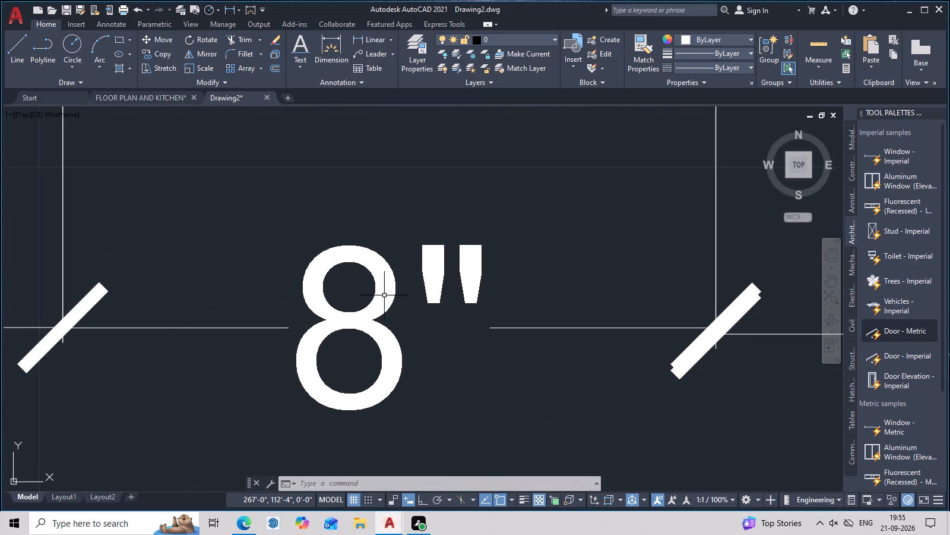
scroll(385, 295, down, 10)
middle_drag(390, 307, 398, 407)
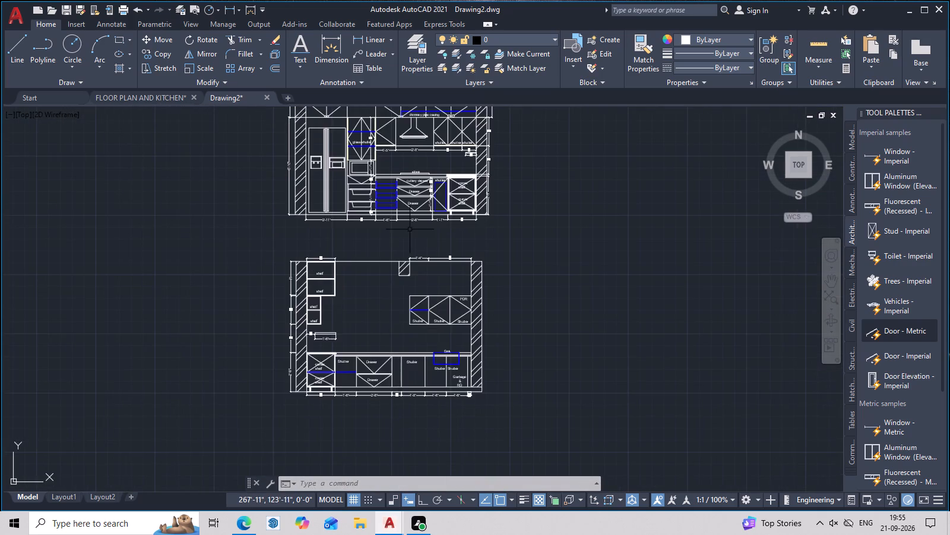
middle_drag(410, 227, 410, 369)
scroll(414, 273, up, 4)
middle_drag(414, 228, 430, 331)
scroll(430, 327, down, 2)
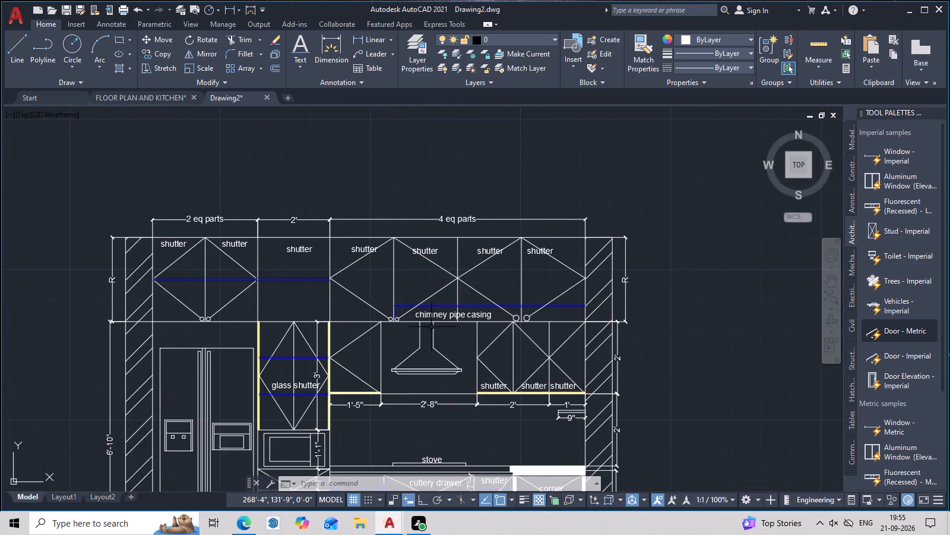
middle_drag(538, 441, 675, 386)
middle_drag(683, 348, 665, 295)
scroll(460, 243, down, 2)
middle_drag(474, 257, 474, 280)
scroll(470, 306, down, 1)
scroll(464, 322, up, 6)
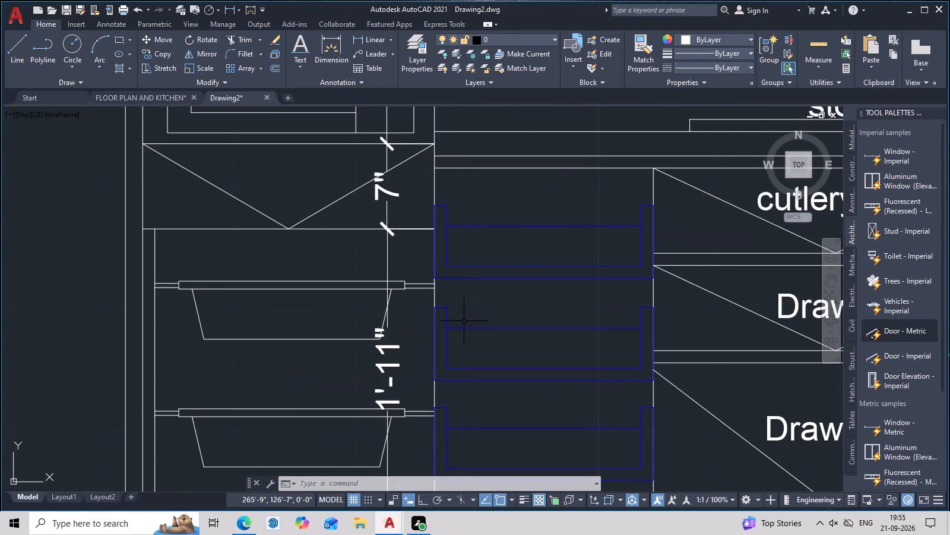
scroll(481, 327, down, 3)
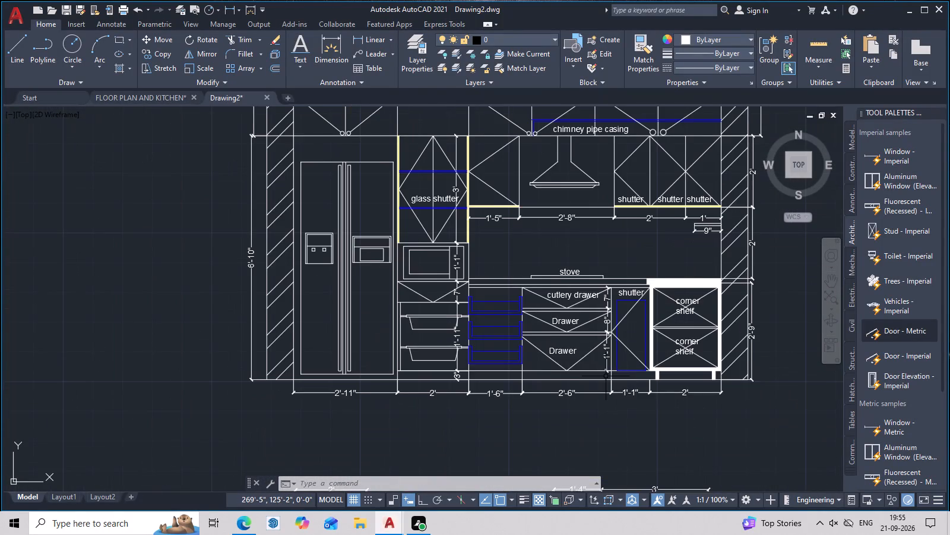
middle_drag(606, 376, 578, 391)
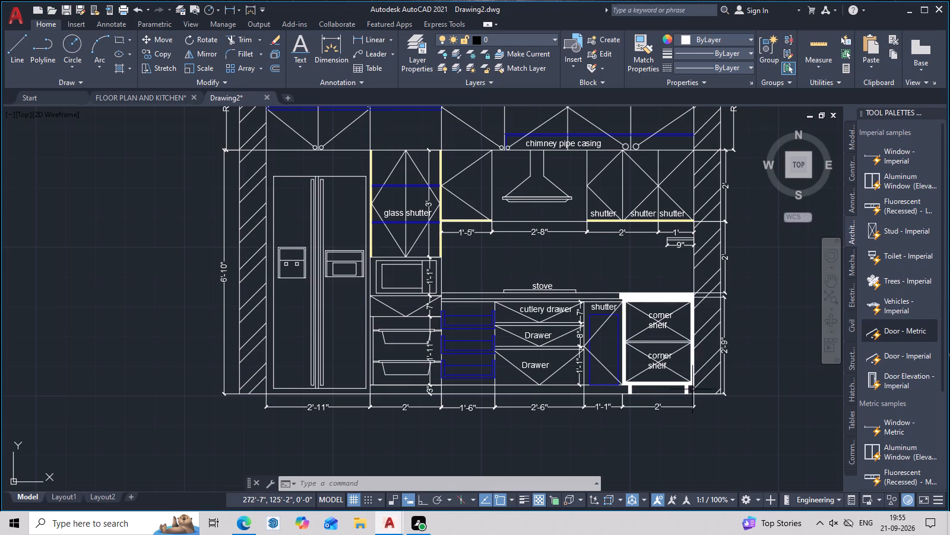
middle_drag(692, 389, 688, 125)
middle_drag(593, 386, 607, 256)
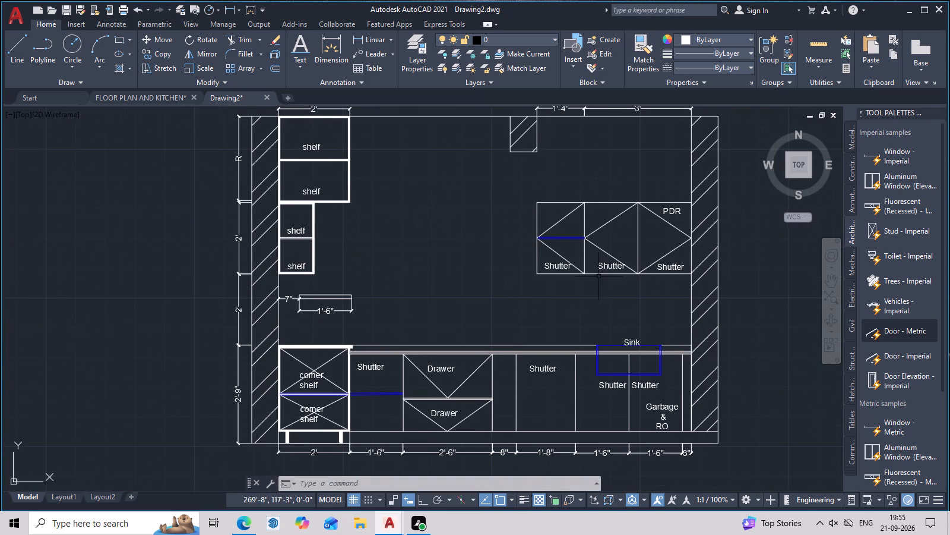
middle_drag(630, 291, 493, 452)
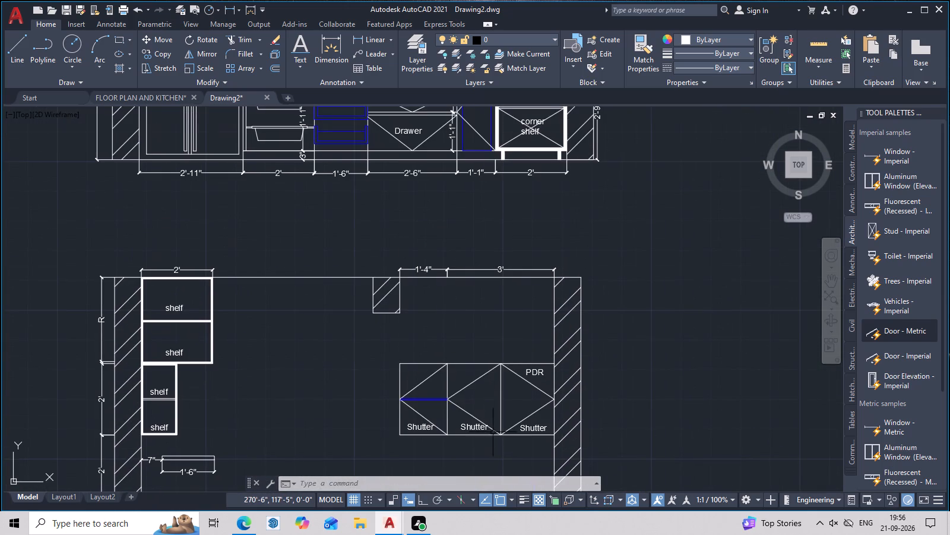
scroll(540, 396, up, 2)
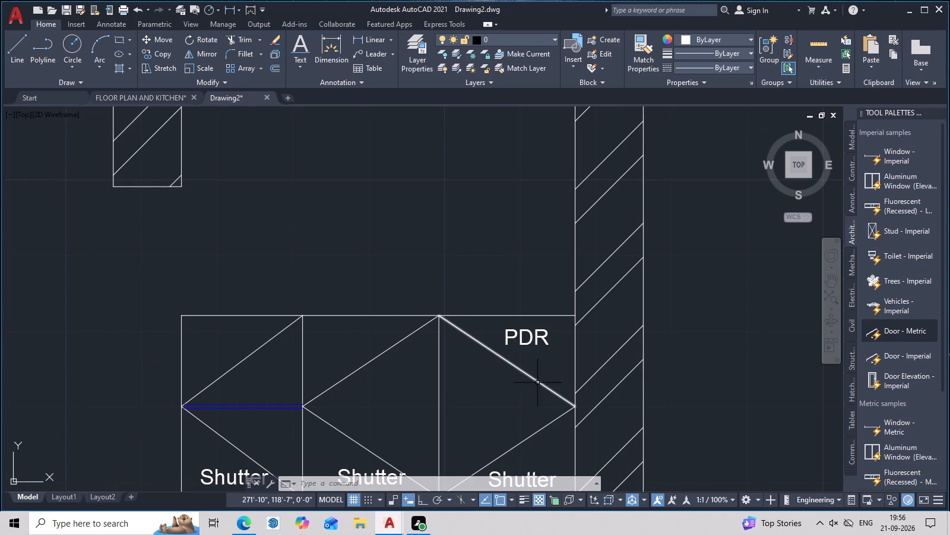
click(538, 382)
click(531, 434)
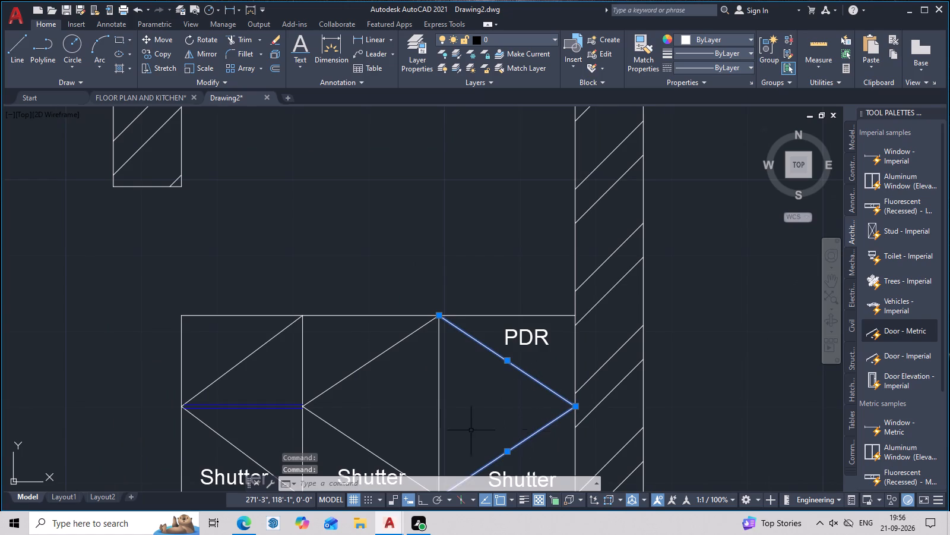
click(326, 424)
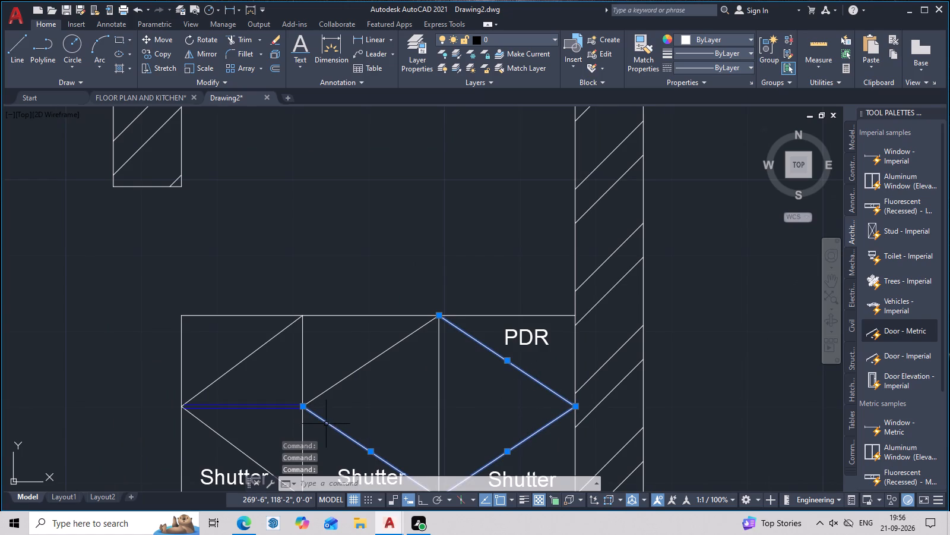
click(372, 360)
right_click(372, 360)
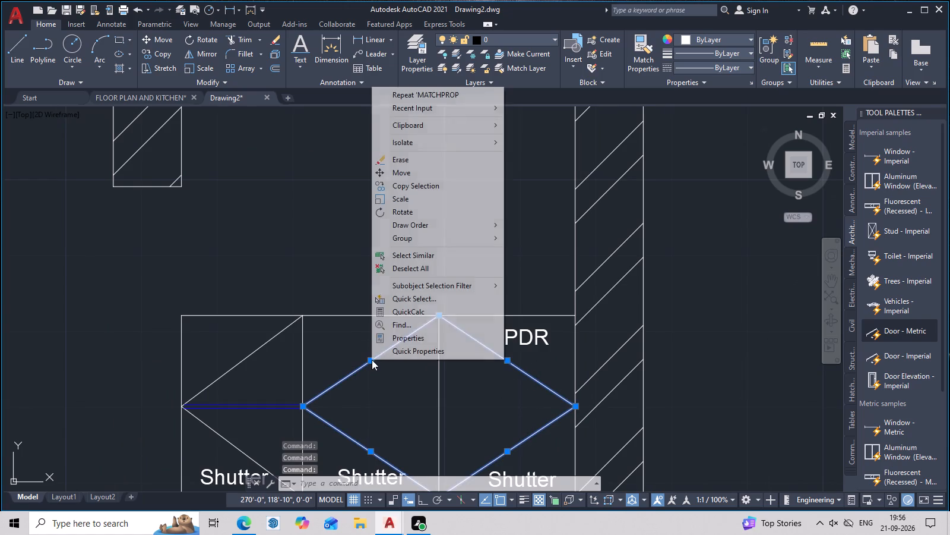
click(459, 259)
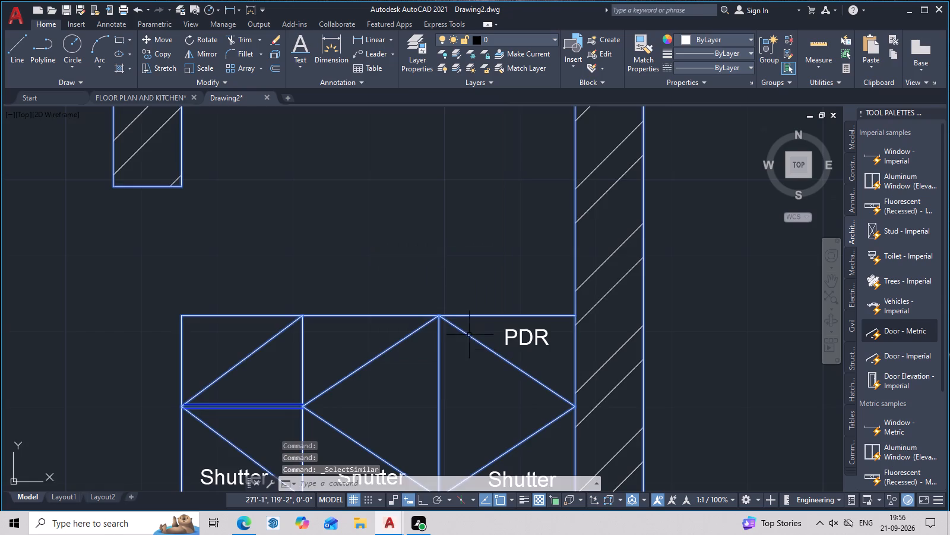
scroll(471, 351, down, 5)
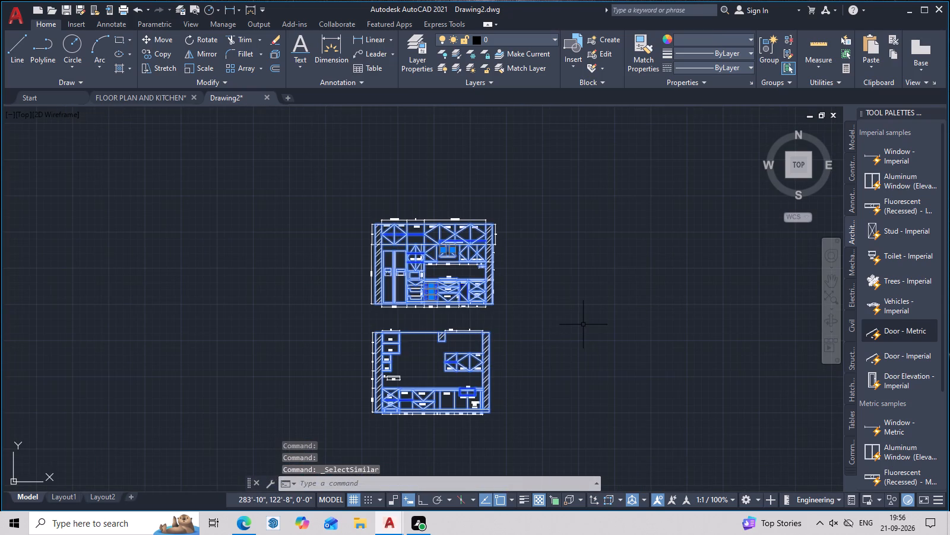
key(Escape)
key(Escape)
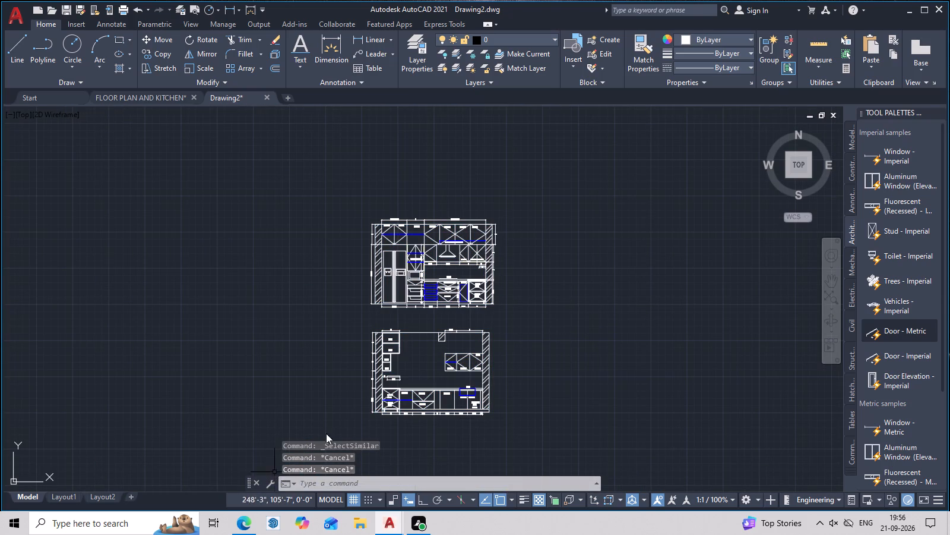
Change the colour of the four diagonal lines on the two wall shutters below the 3' dimension to 94,103,175.
scroll(505, 345, up, 3)
middle_drag(500, 345, 620, 169)
scroll(552, 204, up, 3)
middle_drag(464, 262, 615, 203)
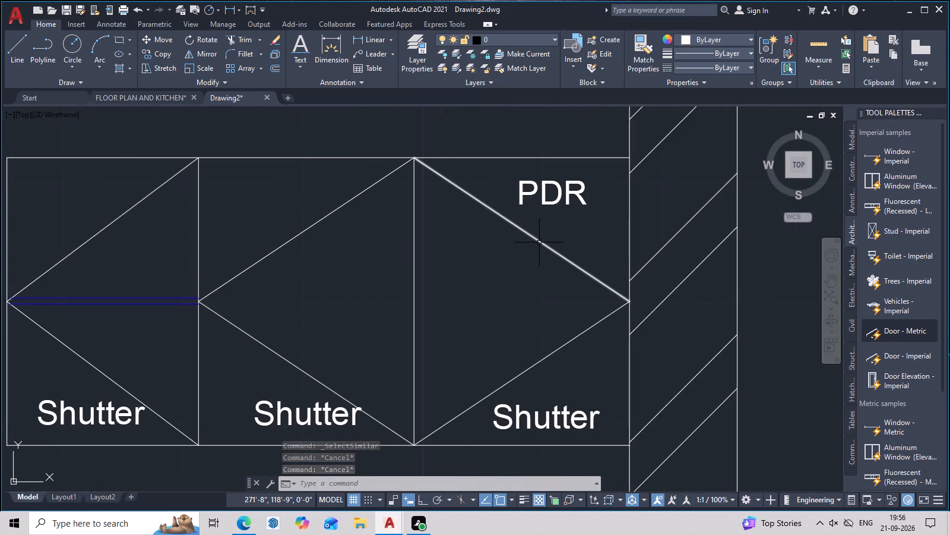
click(539, 243)
click(555, 351)
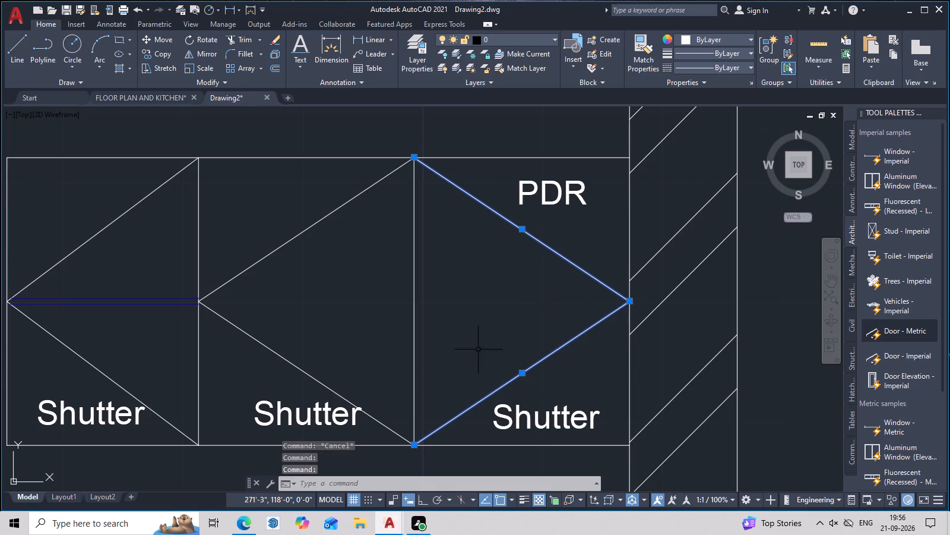
click(309, 377)
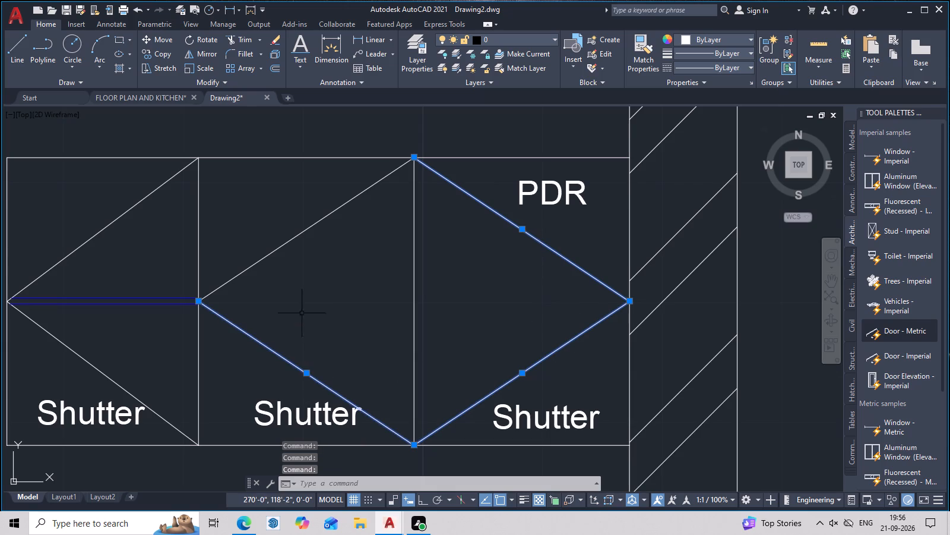
click(316, 221)
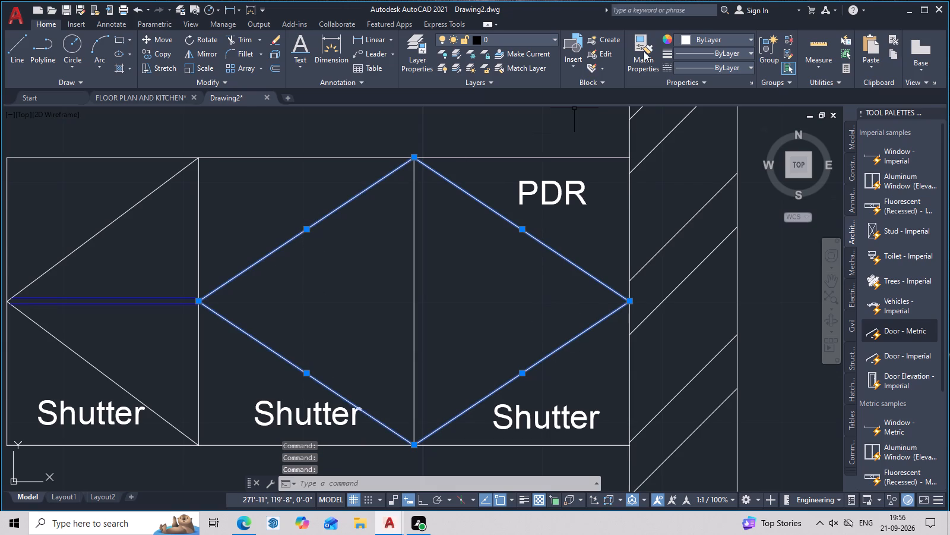
click(731, 36)
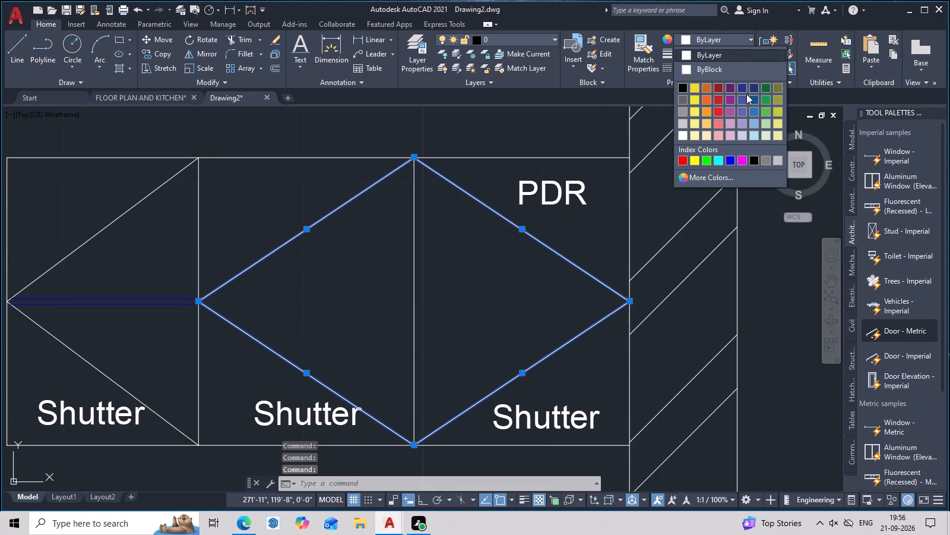
click(745, 111)
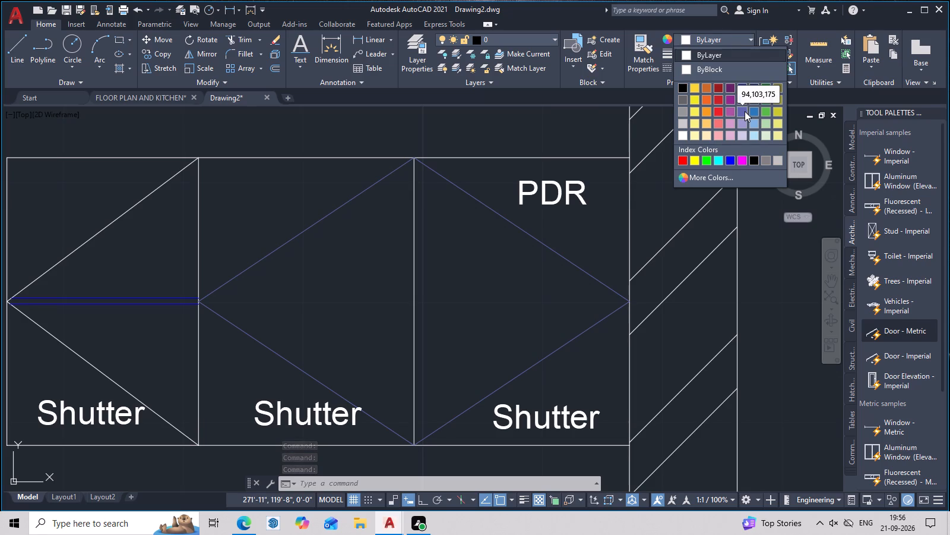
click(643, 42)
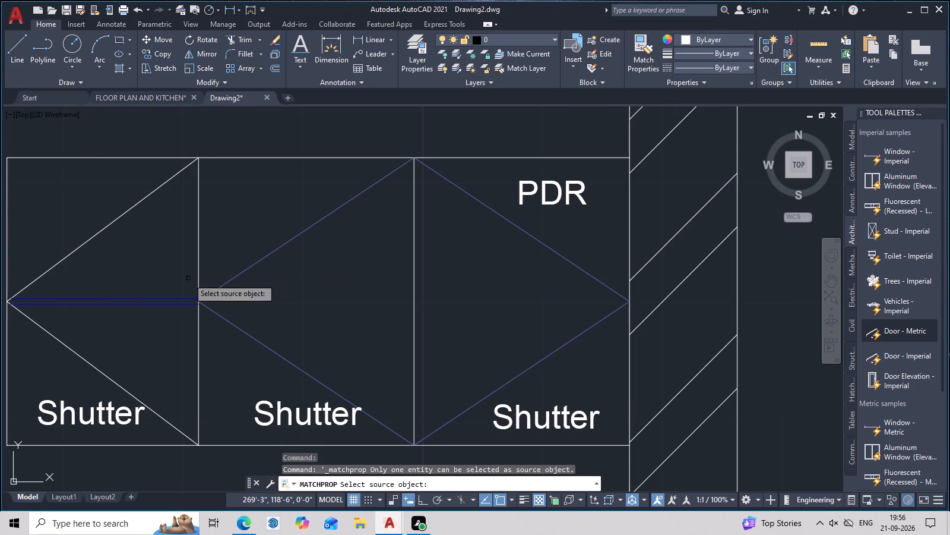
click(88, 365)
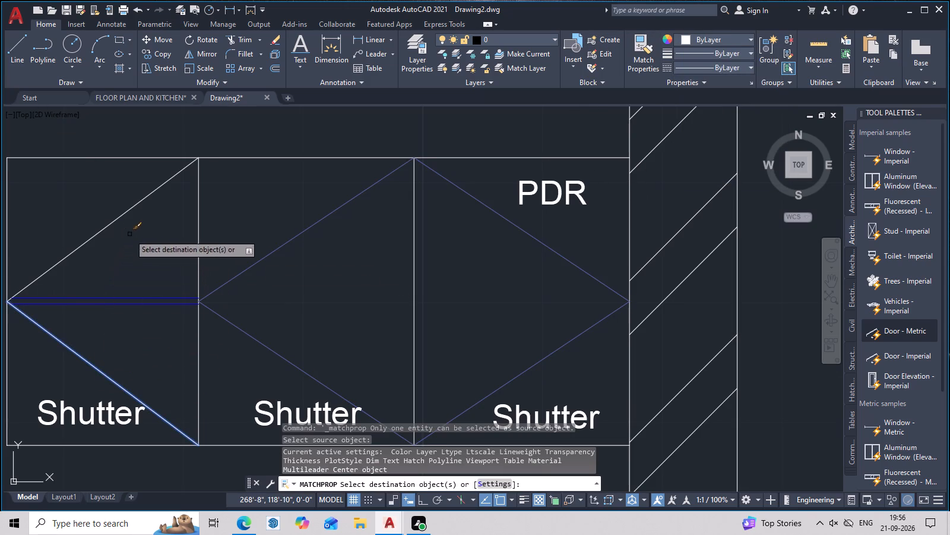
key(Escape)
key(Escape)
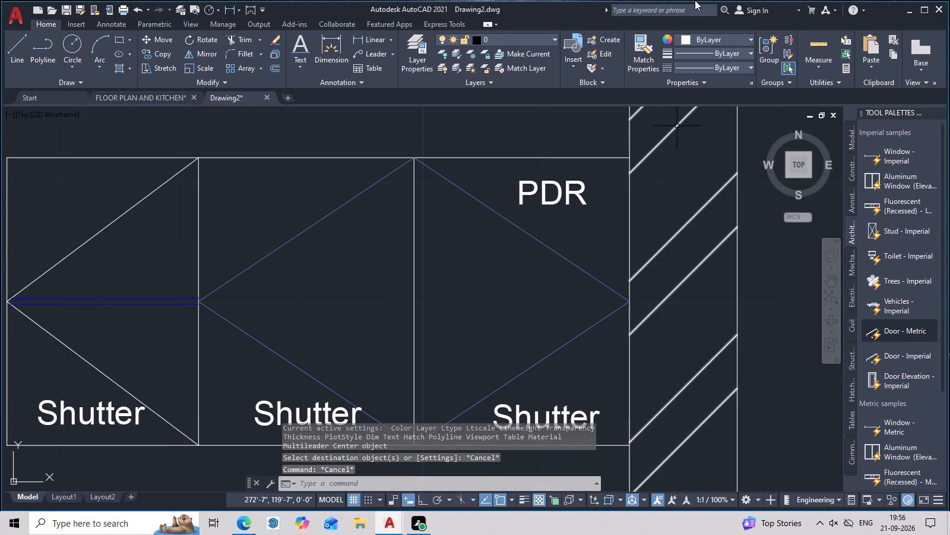
Match both diagonals of the wall shutter with the blue shelf line to the properties of the adjacent shutter's purple-blue diagonal.
click(651, 48)
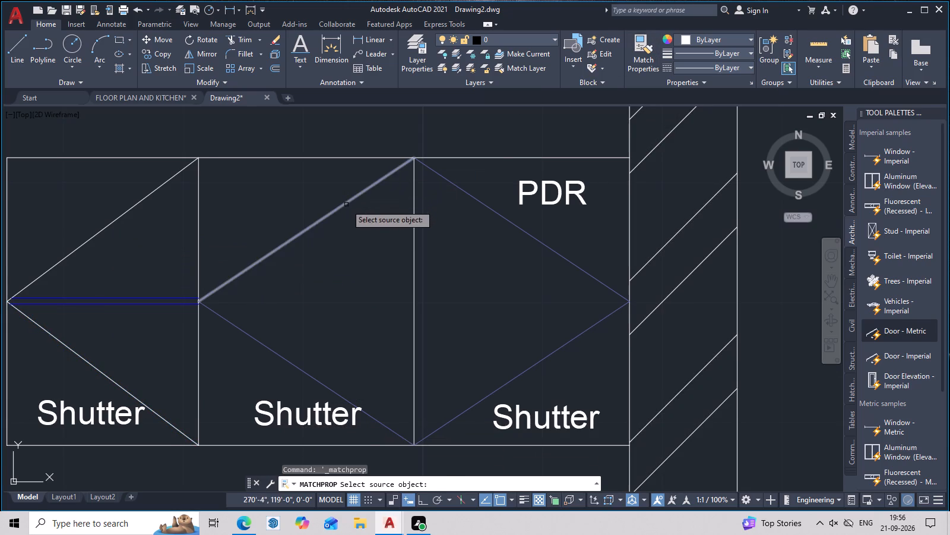
click(346, 204)
click(147, 196)
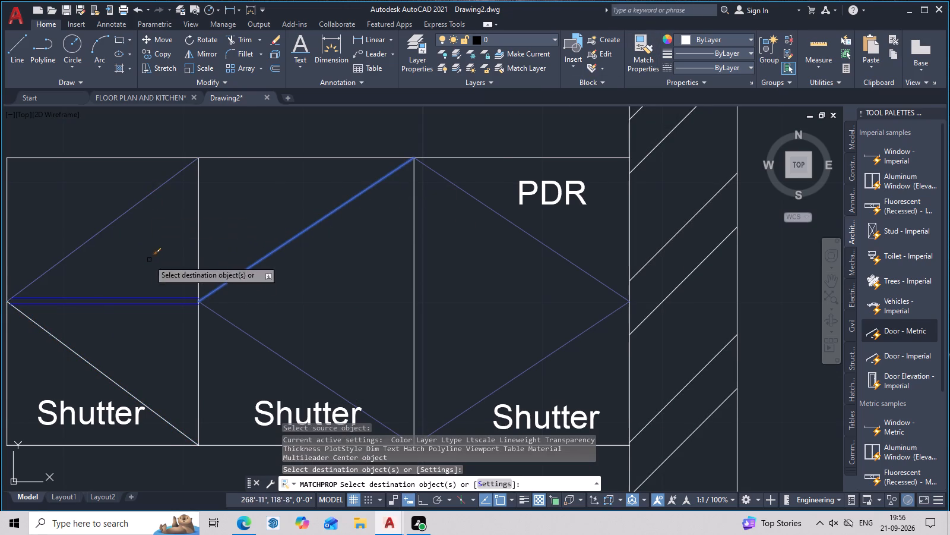
click(80, 355)
Match the diagonals of both drawers in the sink elevation's base cabinets to the purple-blue shutter diagonal.
scroll(197, 313, down, 3)
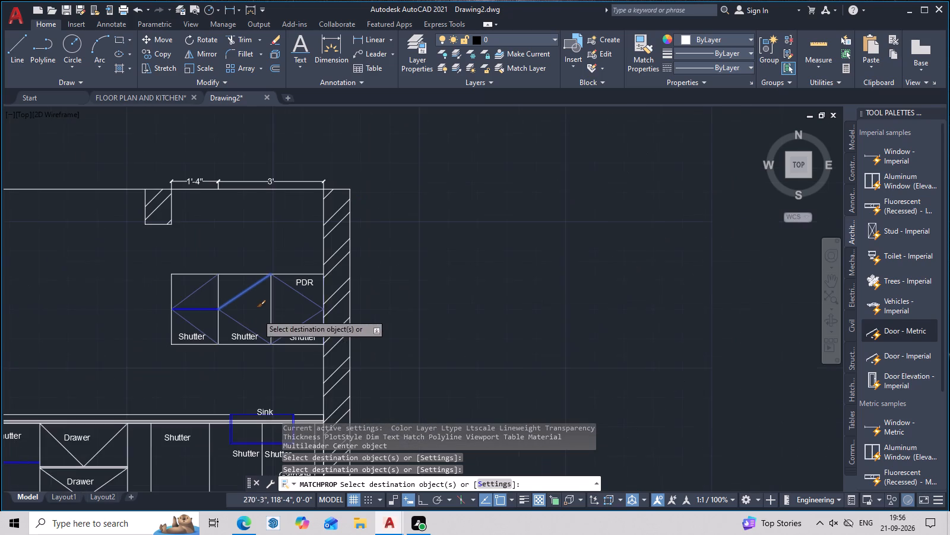
scroll(261, 317, down, 1)
middle_drag(390, 326, 722, 333)
scroll(490, 229, down, 2)
middle_drag(496, 248, 487, 340)
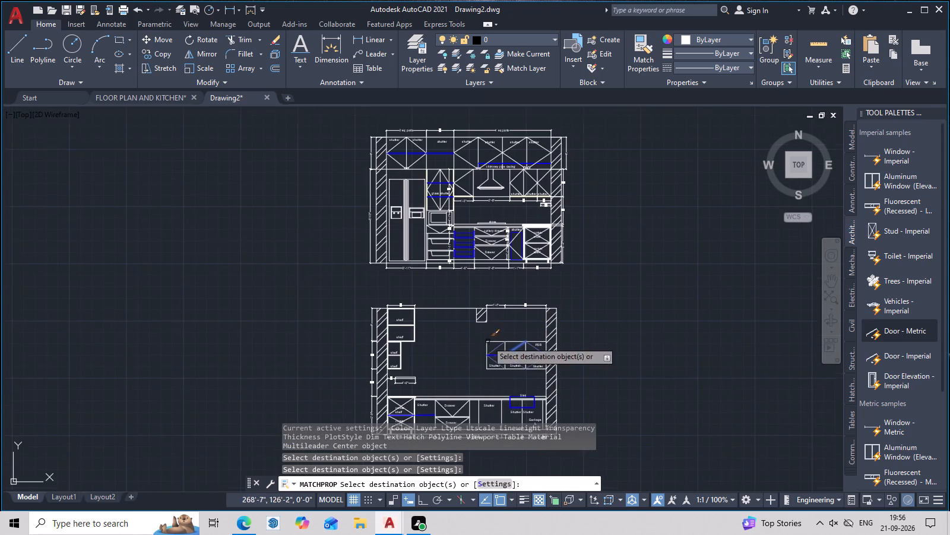
middle_drag(483, 377, 501, 213)
scroll(496, 233, up, 4)
middle_drag(446, 284, 522, 149)
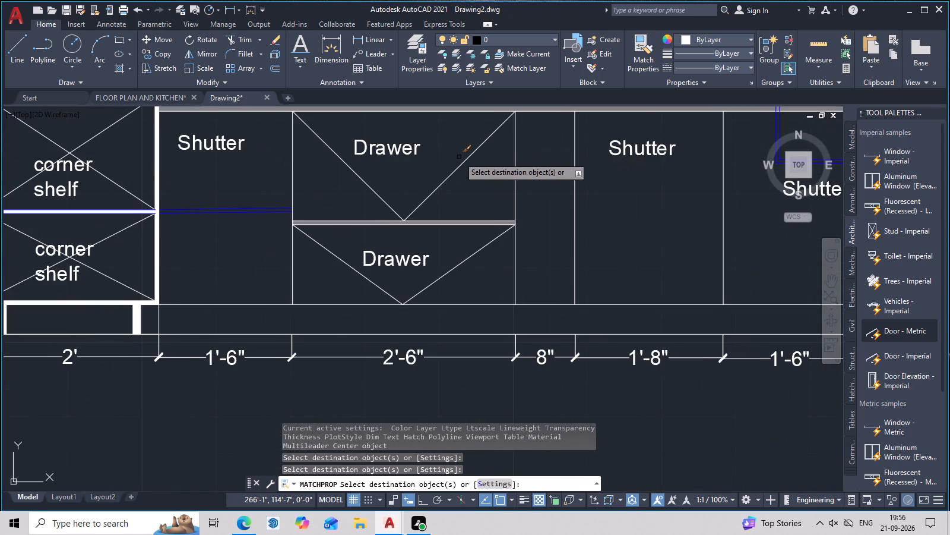
click(457, 171)
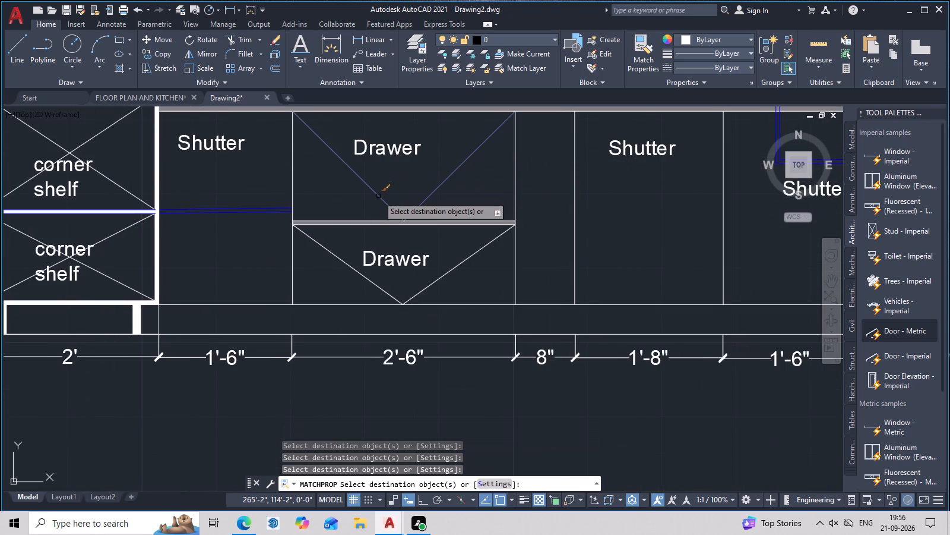
click(378, 196)
click(452, 266)
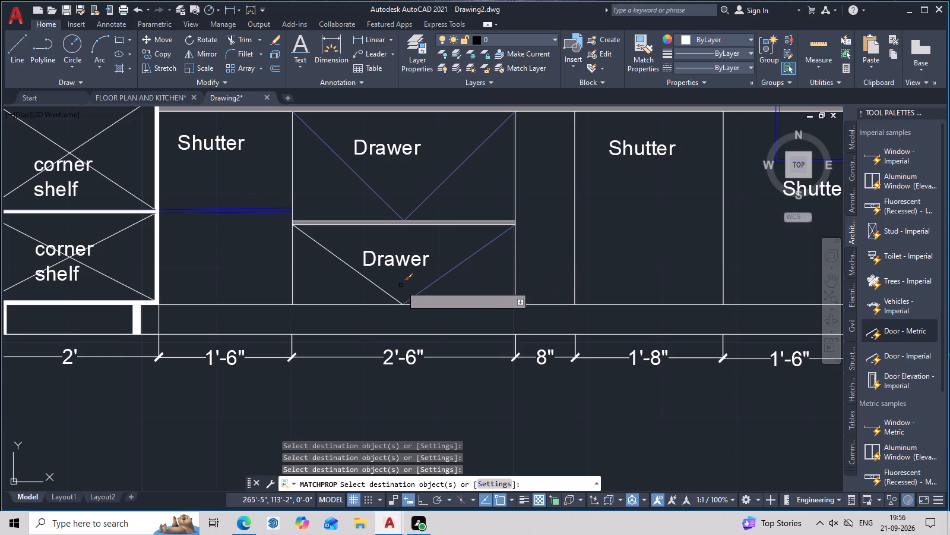
click(388, 294)
Match the crossed diagonals of the sink elevation's two corner shelves to the same purple-blue line properties.
scroll(430, 277, down, 2)
middle_drag(463, 275, 648, 293)
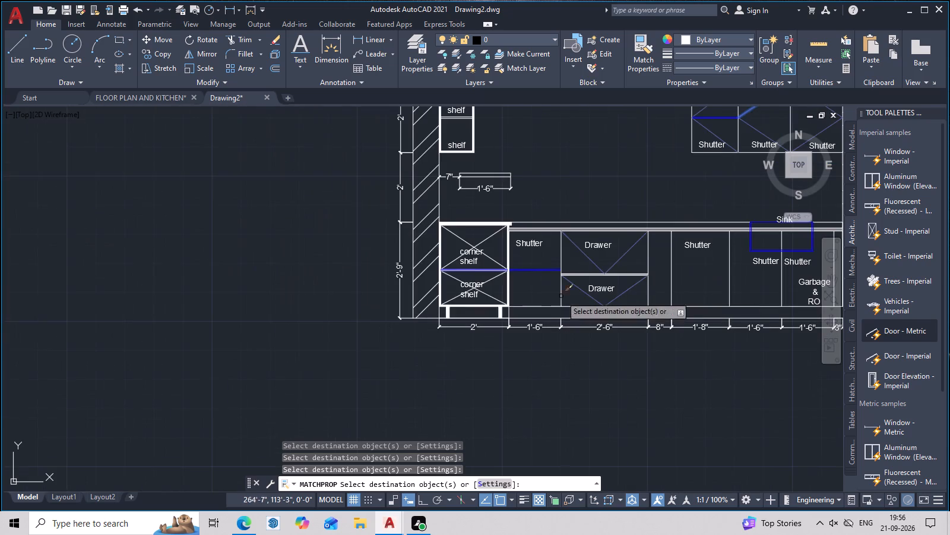
scroll(463, 284, up, 2)
click(534, 272)
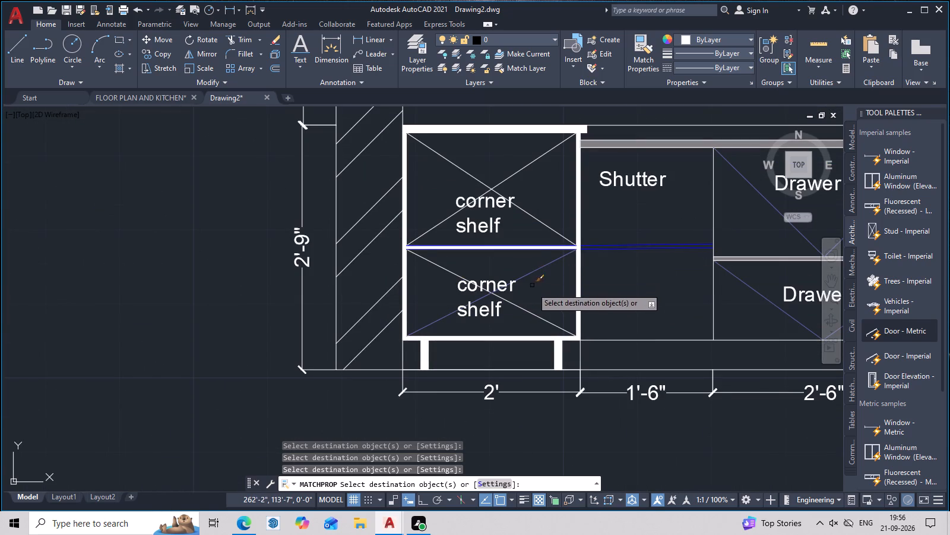
click(522, 307)
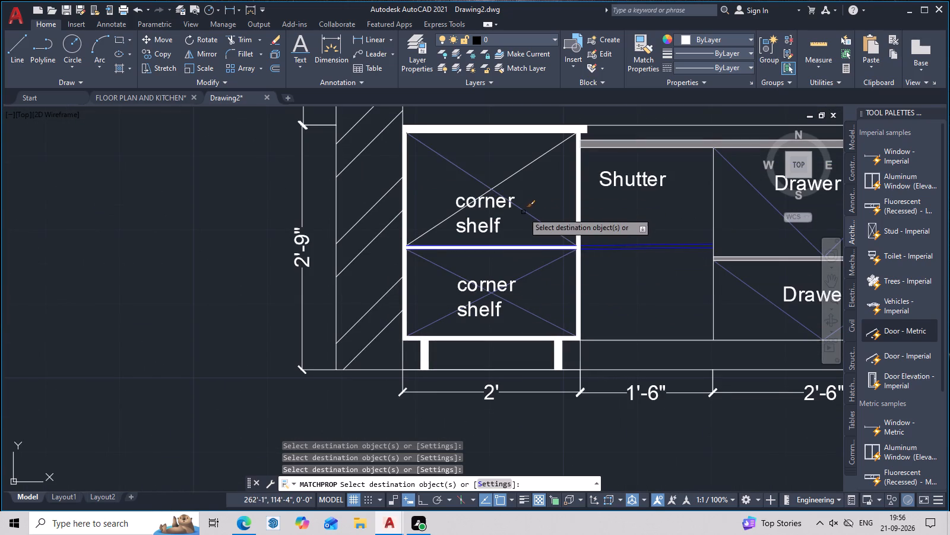
click(523, 212)
click(517, 169)
Match both diagonals of the cutlery drawer below the stove to the same purple-blue line properties.
scroll(543, 192, down, 2)
middle_drag(543, 192, 476, 305)
scroll(525, 240, down, 2)
middle_drag(537, 226, 499, 283)
middle_drag(507, 166, 481, 238)
scroll(512, 225, up, 3)
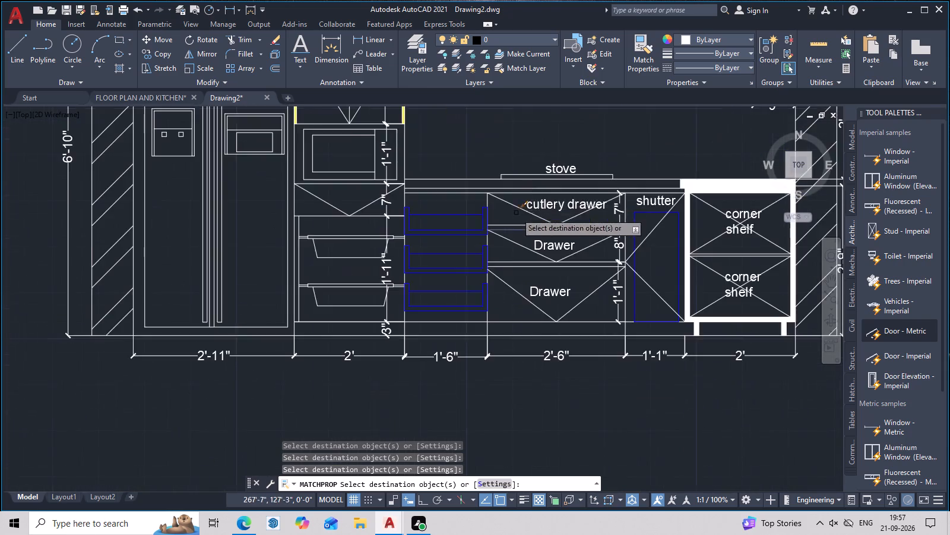
middle_drag(521, 193, 504, 256)
scroll(504, 272, up, 2)
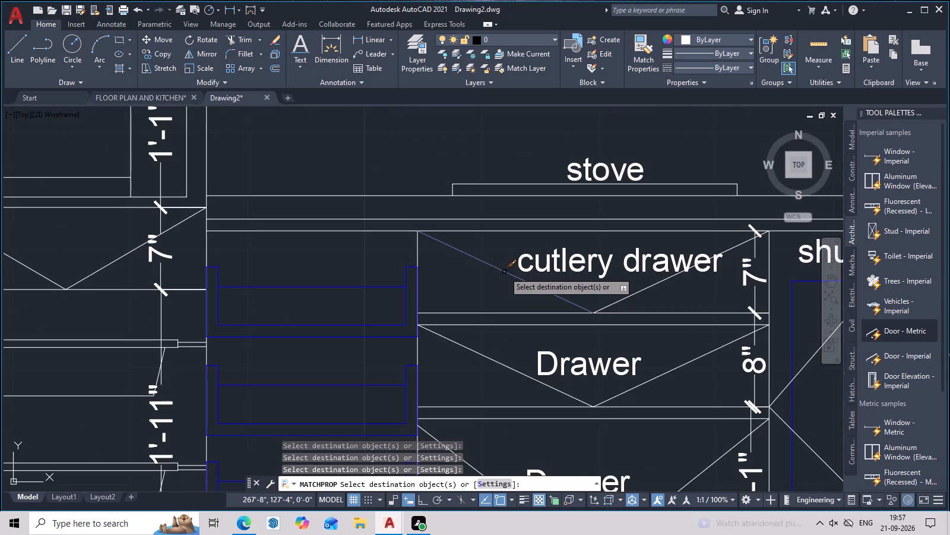
click(504, 269)
click(615, 301)
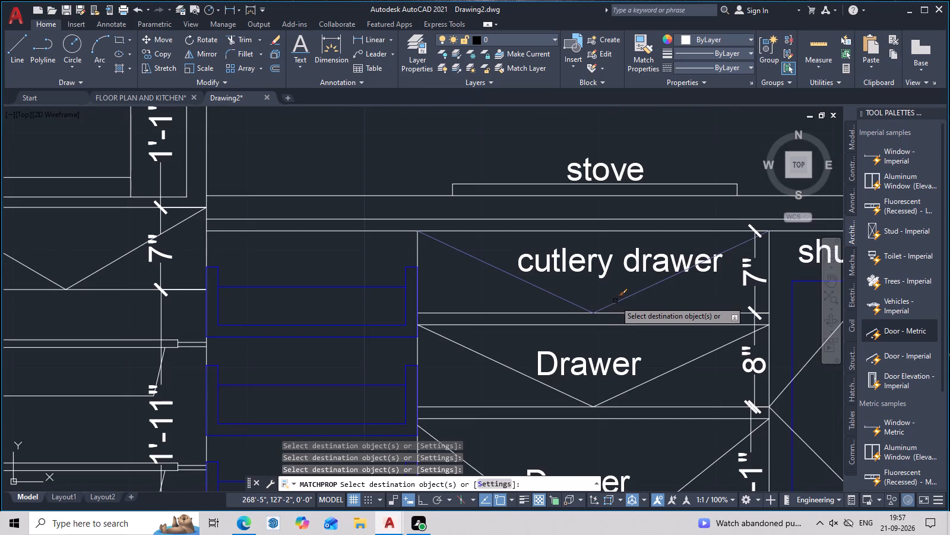
Match the diagonals of the two drawers below the cutlery drawer to the purple-blue shutter line properties.
scroll(648, 324, down, 1)
middle_drag(653, 333, 597, 241)
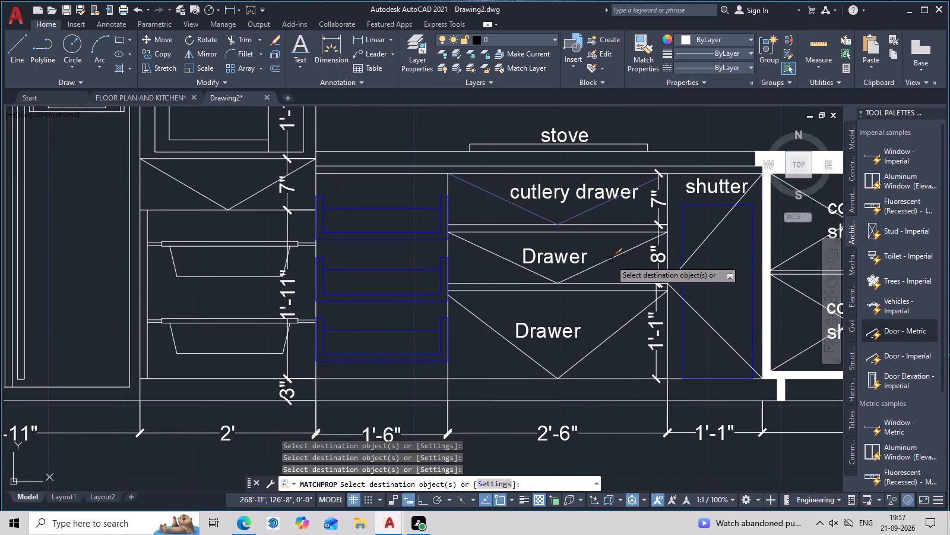
click(610, 259)
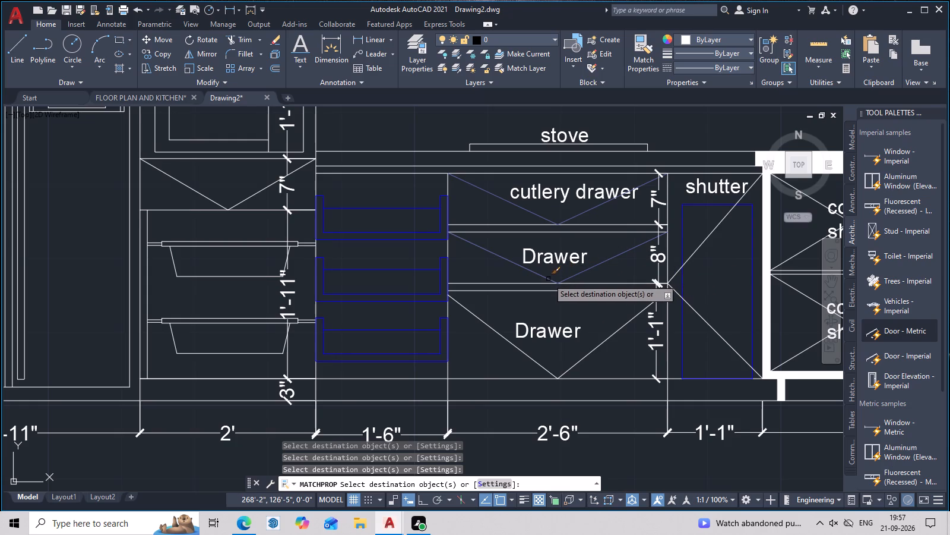
click(548, 279)
scroll(610, 287, down, 3)
middle_drag(604, 310, 587, 272)
scroll(587, 266, up, 3)
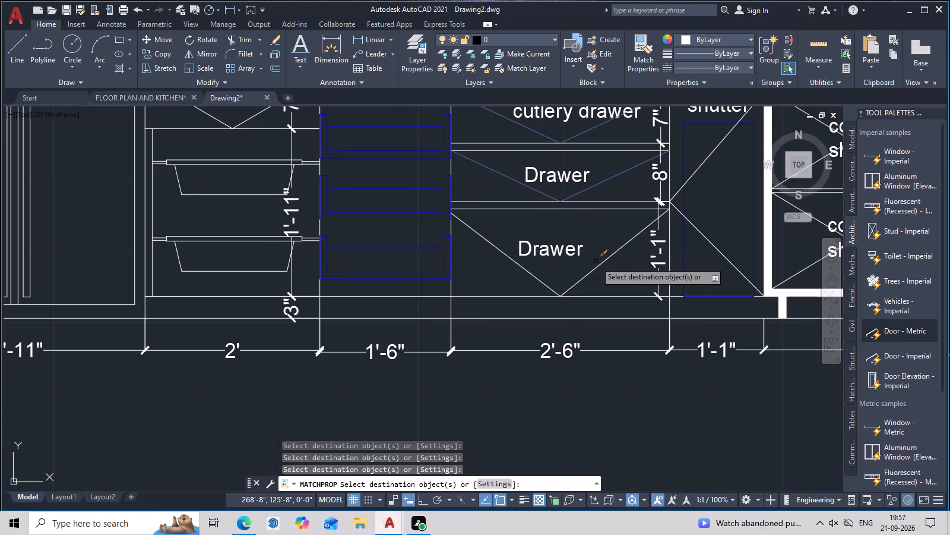
click(600, 263)
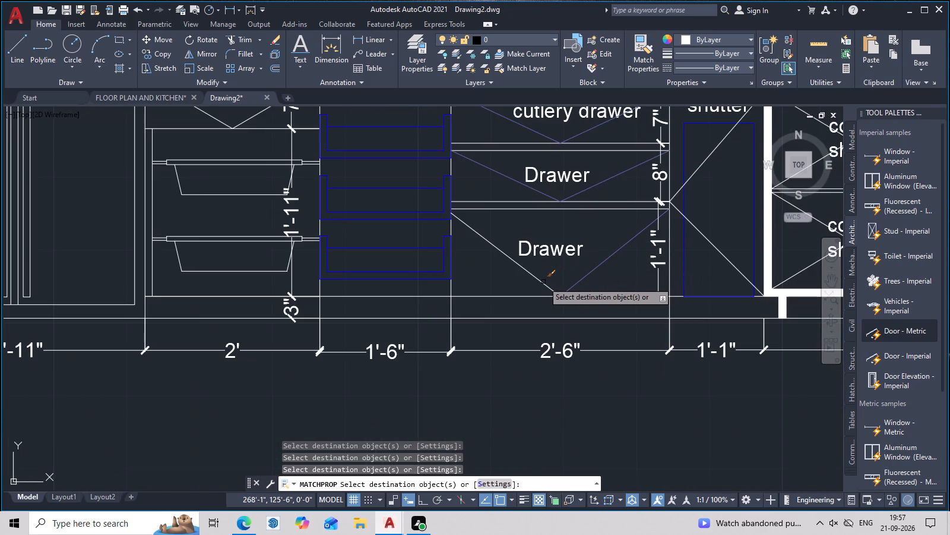
click(543, 282)
Match the diagonals of the three wall shutters between the chimney and the hatched wall to the purple-blue line properties.
scroll(640, 282, down, 4)
middle_drag(635, 288, 530, 324)
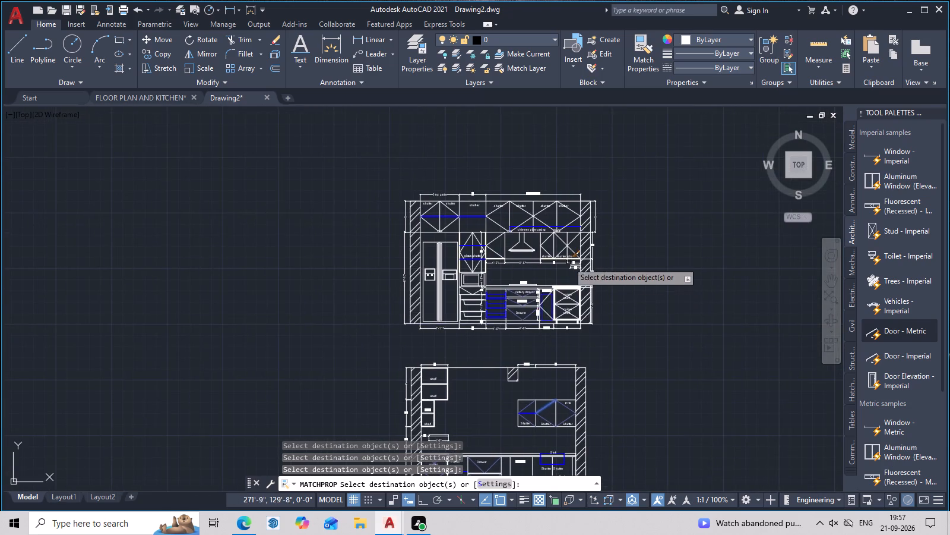
scroll(565, 246, up, 5)
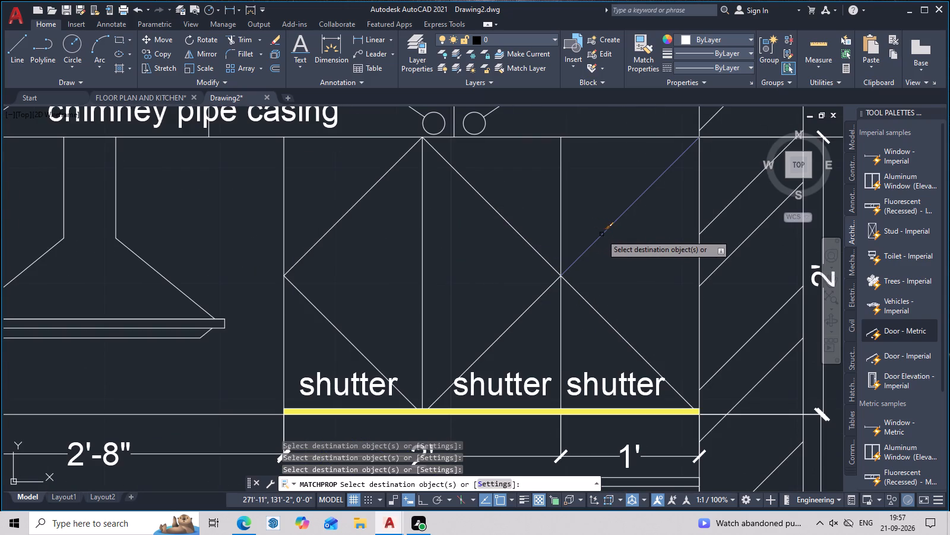
click(601, 234)
scroll(632, 204, down, 3)
click(626, 235)
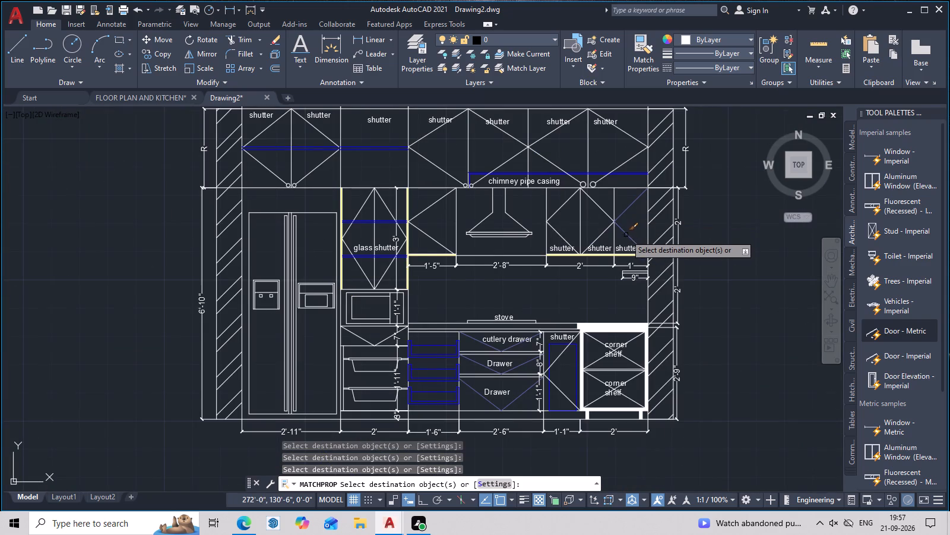
click(600, 234)
click(608, 216)
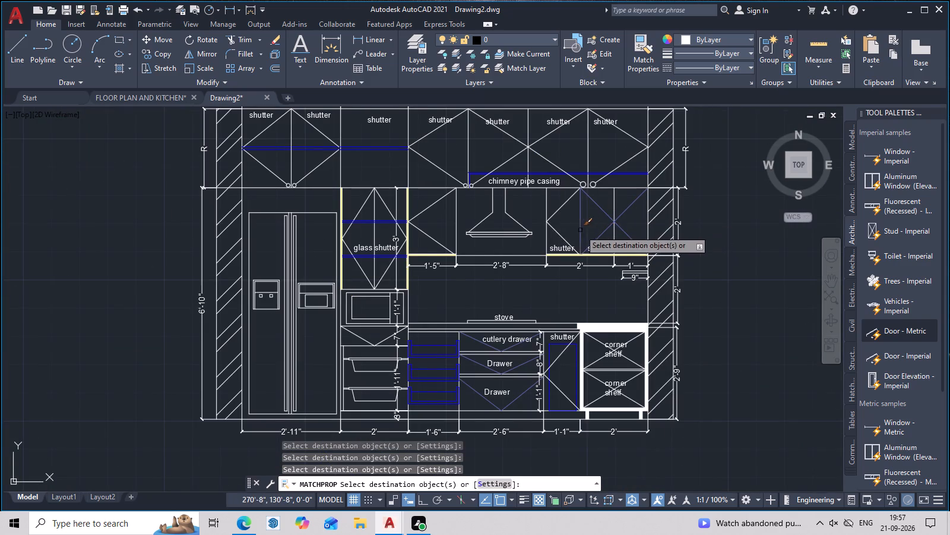
click(563, 237)
click(563, 207)
Match both diagonals of the 1'-5" wall shutter between the glass shutter and the chimney to the purple-blue properties.
scroll(566, 214, down, 3)
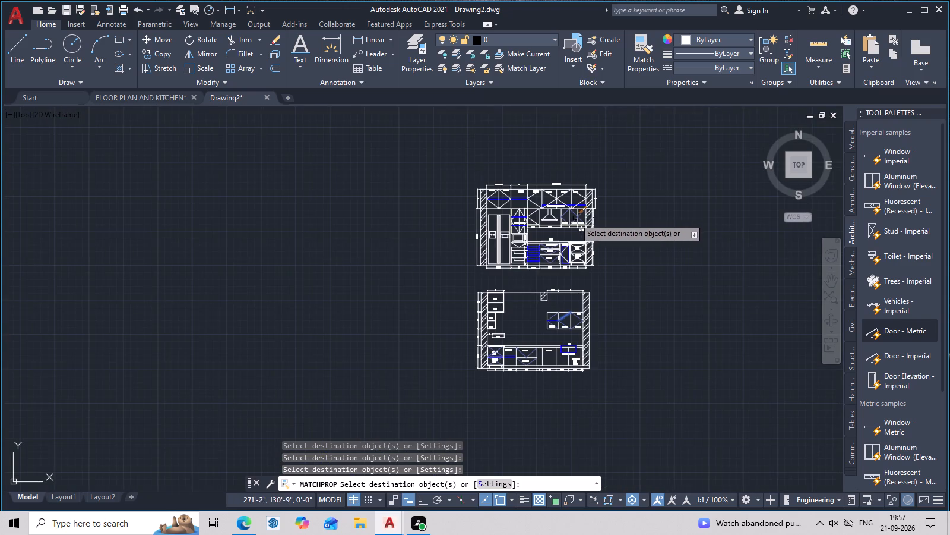
middle_drag(577, 221, 600, 232)
middle_click(601, 233)
scroll(557, 238, up, 3)
click(560, 219)
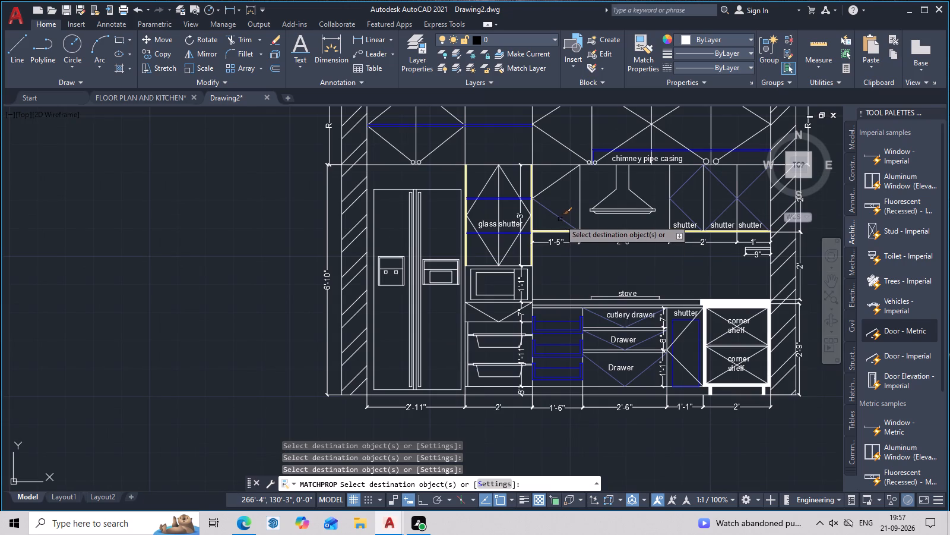
click(560, 182)
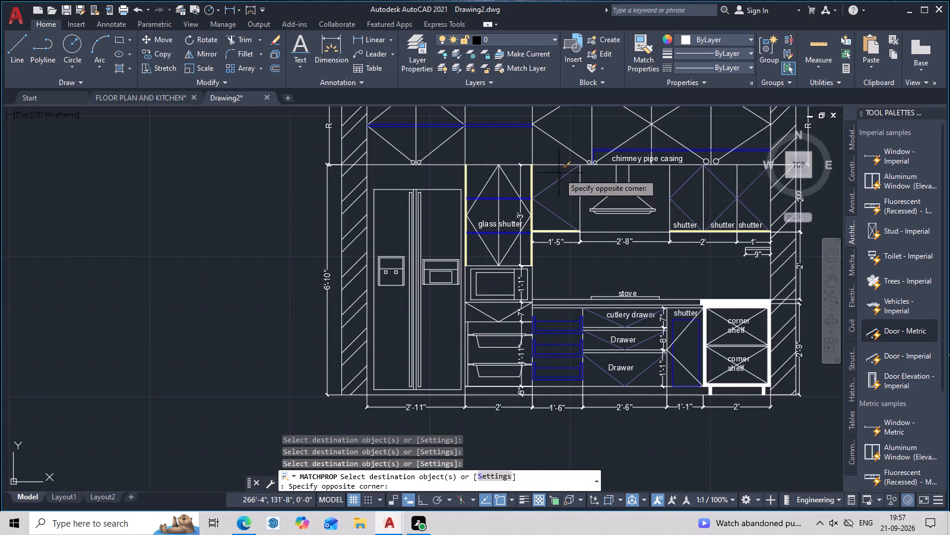
click(559, 173)
Match the four diagonals of the two overhead shutters above the fridge to the purple-blue line properties.
scroll(559, 193, down, 2)
middle_drag(562, 192, 562, 231)
scroll(487, 205, up, 2)
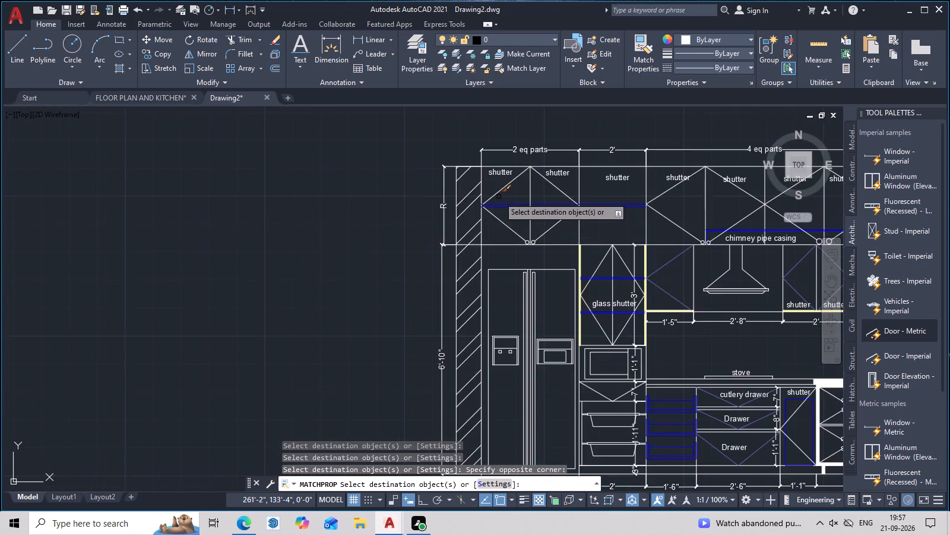
scroll(515, 198, up, 3)
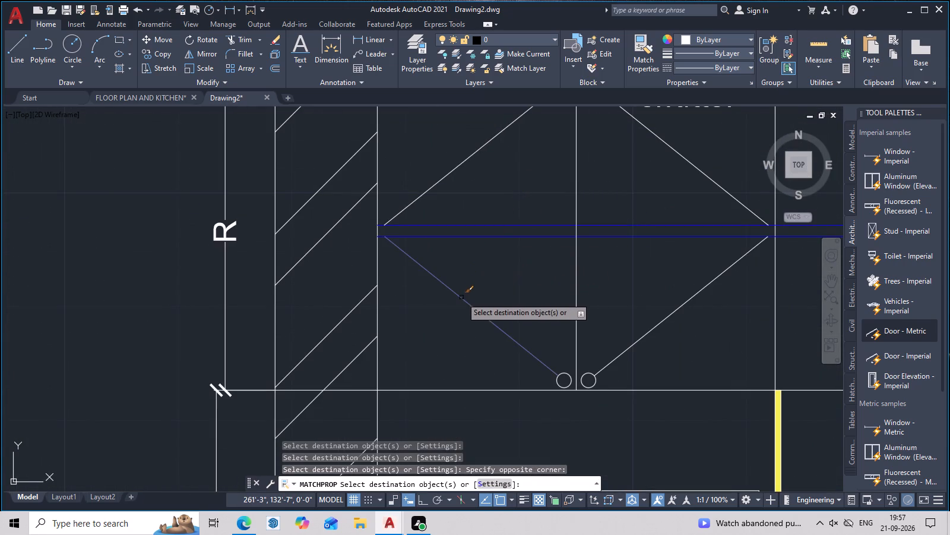
click(461, 299)
click(463, 163)
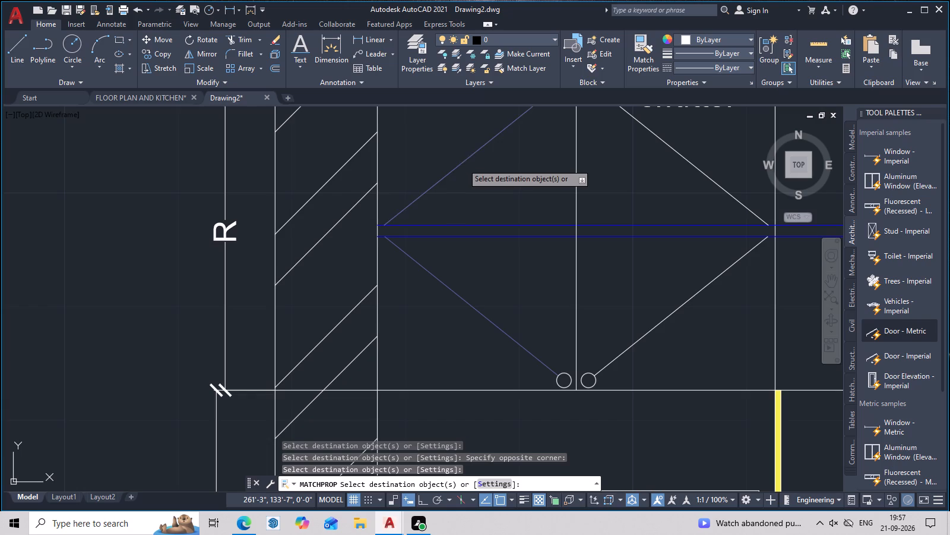
click(673, 149)
click(699, 294)
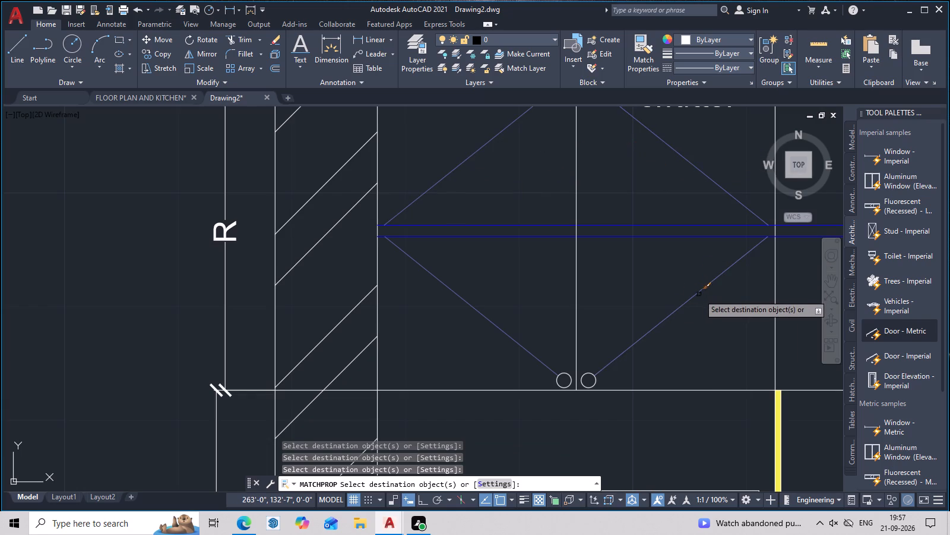
Match the two handle circles of the overhead shutters above the fridge to the purple-blue properties.
scroll(647, 300, down, 3)
middle_drag(647, 299, 596, 271)
scroll(594, 275, up, 3)
middle_drag(562, 304, 573, 243)
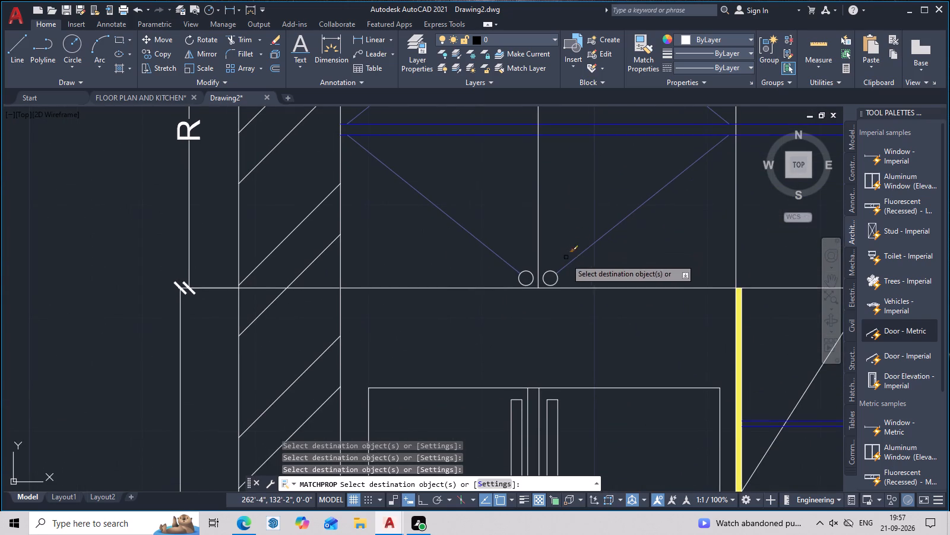
click(553, 272)
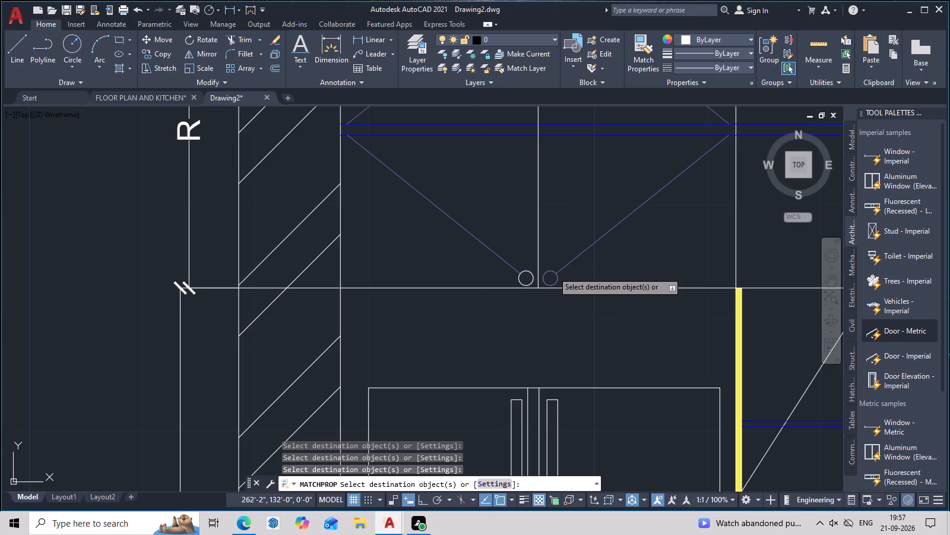
click(528, 274)
Match the first shutter's diagonals in the "4 eq parts" overhead row and its adjoining pair of handle circles to the purple-blue properties.
scroll(581, 267, down, 5)
middle_drag(608, 257, 562, 266)
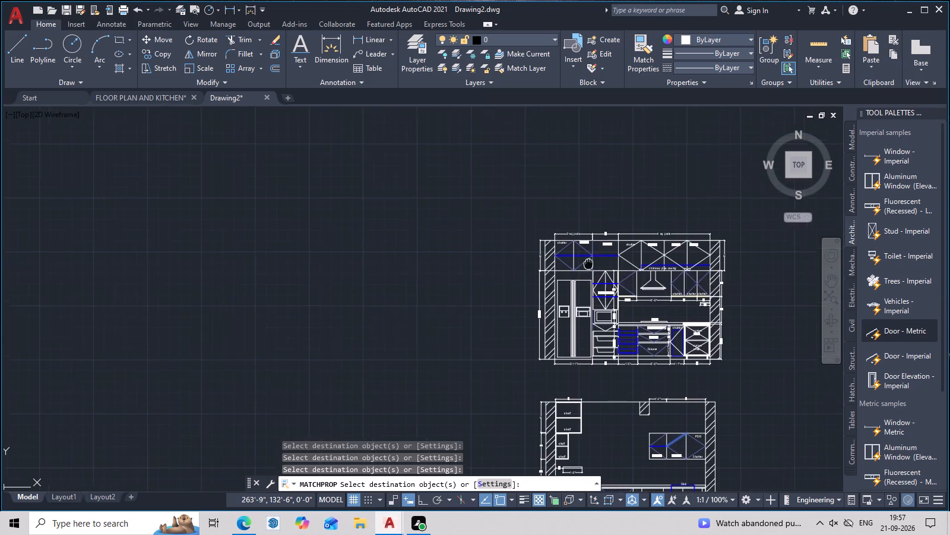
middle_drag(562, 266, 543, 266)
scroll(598, 261, up, 3)
click(511, 281)
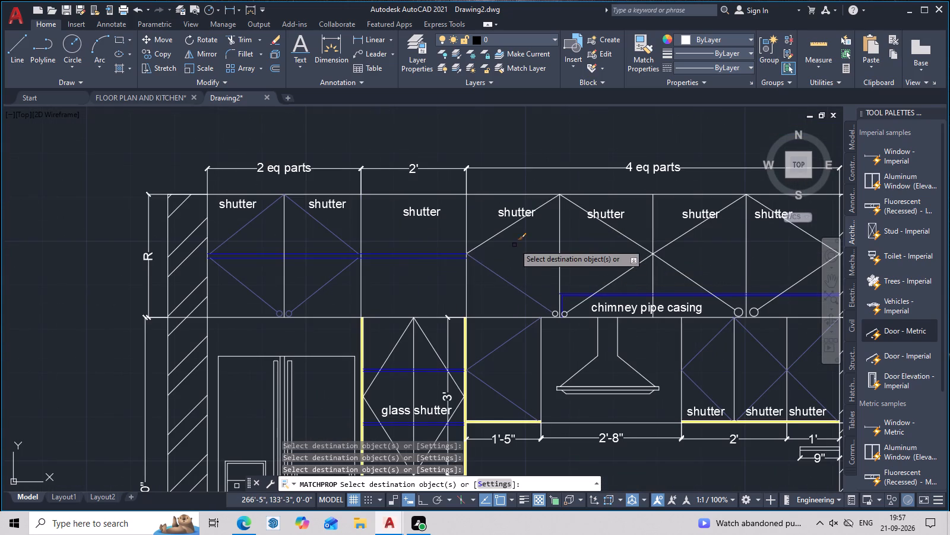
click(517, 223)
scroll(566, 303, up, 2)
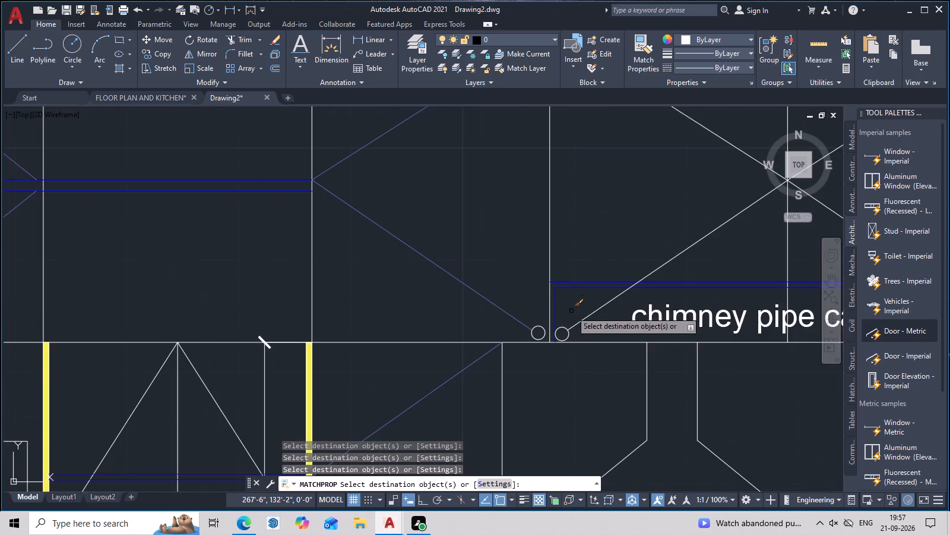
middle_drag(577, 332, 585, 294)
scroll(582, 291, up, 3)
click(553, 294)
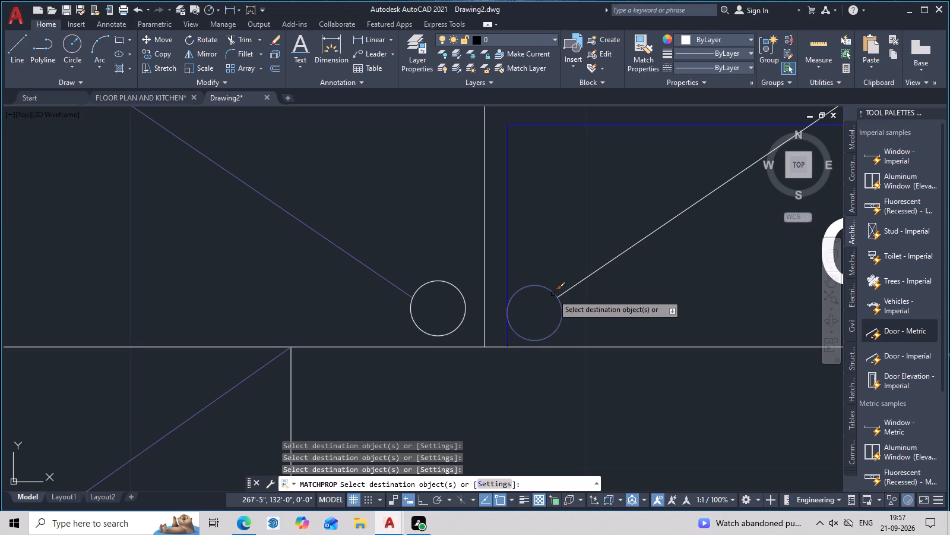
click(448, 283)
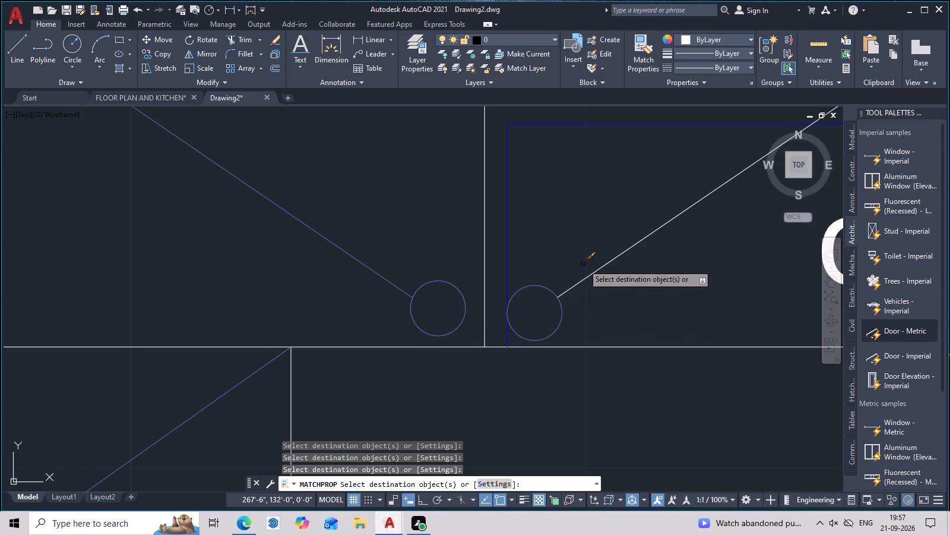
Match the diagonals of the remaining three shutters in the "4 eq parts" overhead row to the purple-blue properties.
click(587, 275)
scroll(587, 275, down, 4)
middle_click(588, 276)
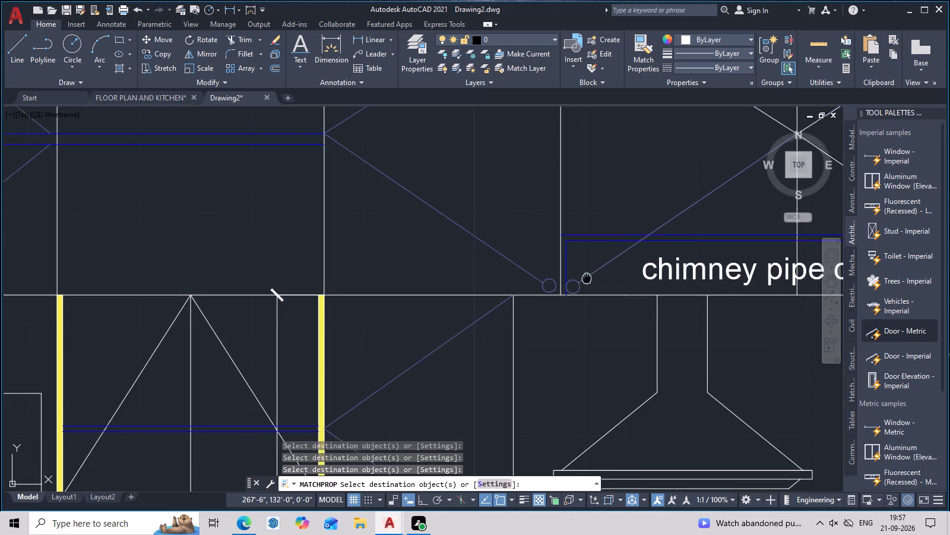
scroll(585, 280, down, 2)
middle_drag(587, 279, 467, 312)
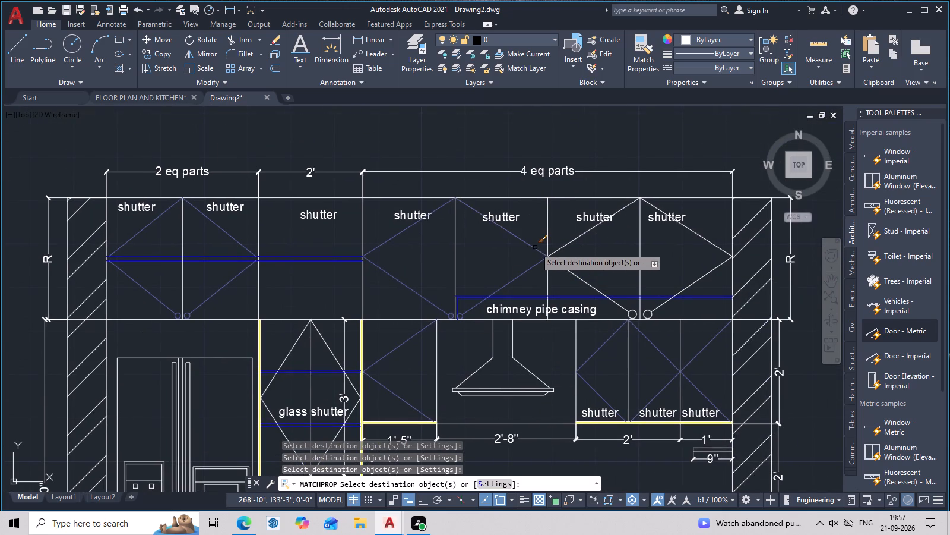
click(535, 247)
click(569, 244)
click(568, 270)
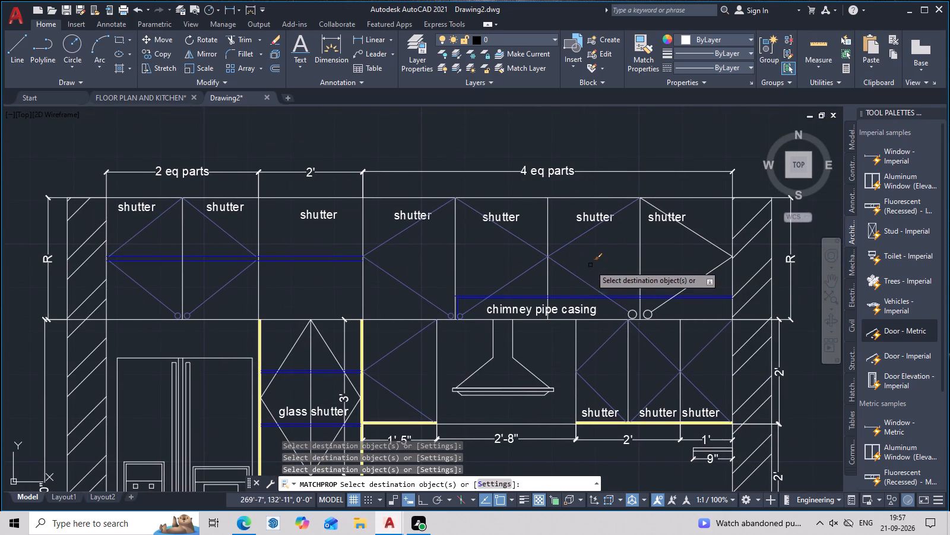
double_click(708, 275)
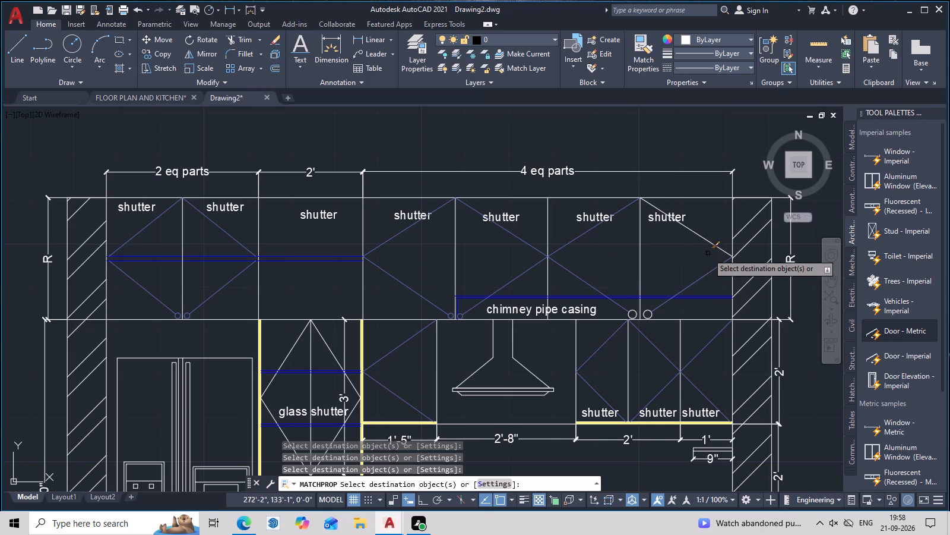
click(707, 241)
Match the two handle circles between the last two shutters of the "4 eq parts" row to the purple-blue properties.
scroll(704, 243, down, 2)
middle_drag(699, 248, 681, 197)
scroll(674, 207, up, 2)
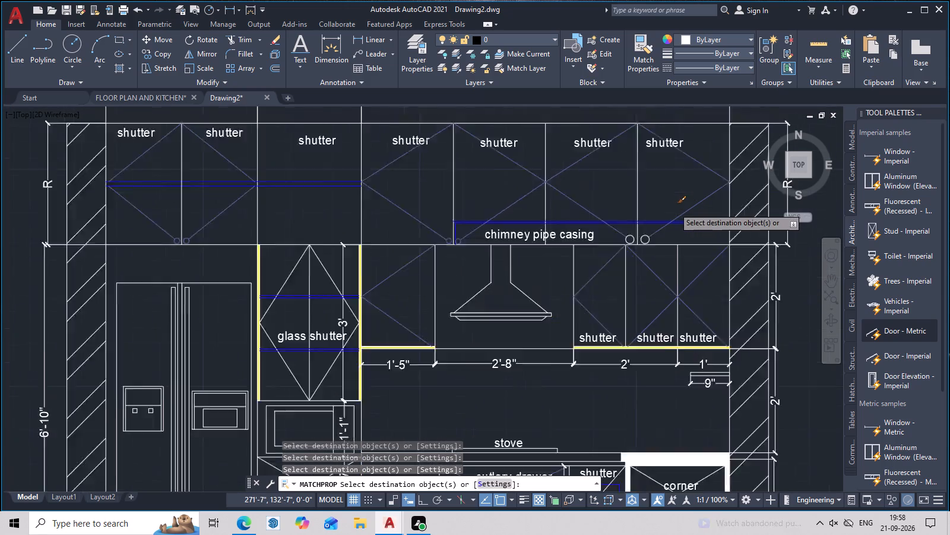
scroll(674, 207, up, 1)
scroll(628, 250, up, 3)
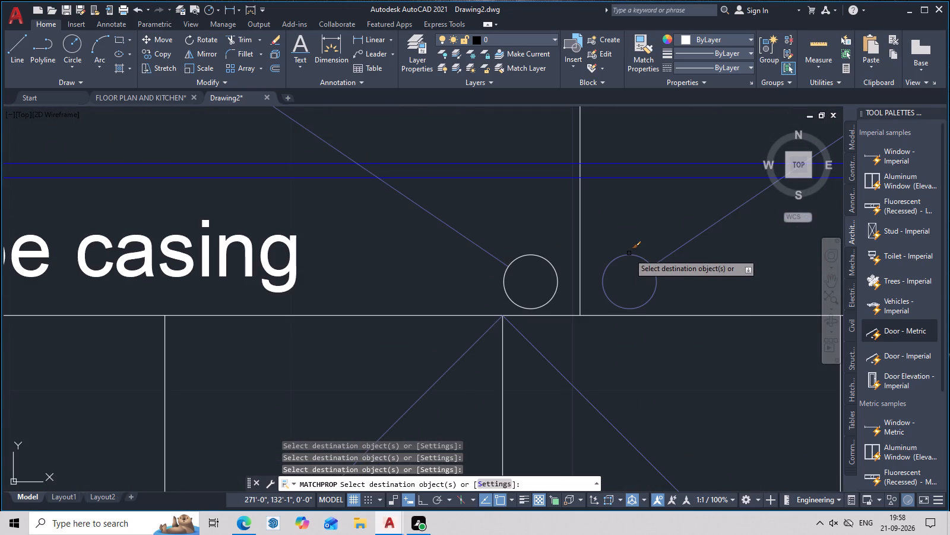
click(629, 253)
click(549, 262)
Match all four diagonals of the tall unit's glass shutter to the purple-blue line properties.
scroll(596, 258, down, 3)
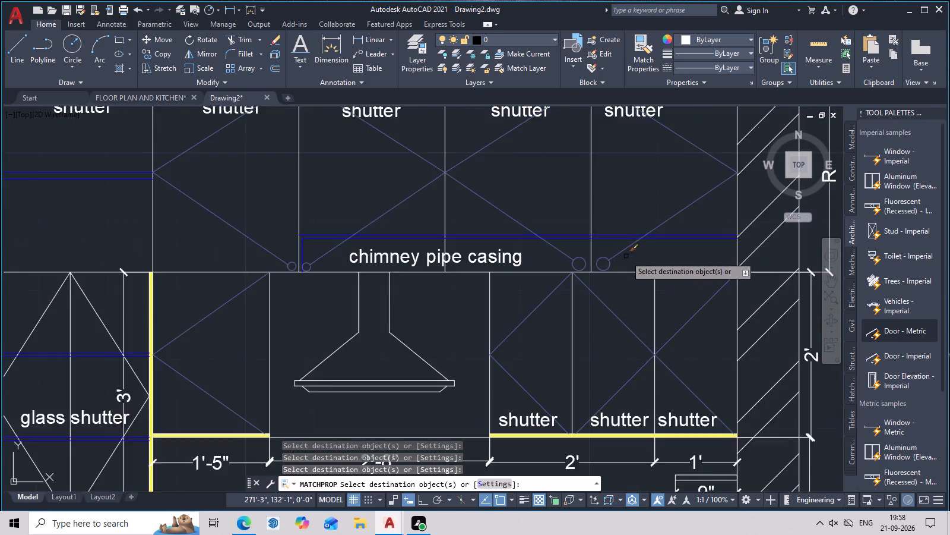
scroll(626, 256, down, 3)
middle_drag(629, 262, 630, 188)
middle_drag(615, 295, 623, 155)
middle_drag(644, 352, 692, 235)
middle_click(692, 235)
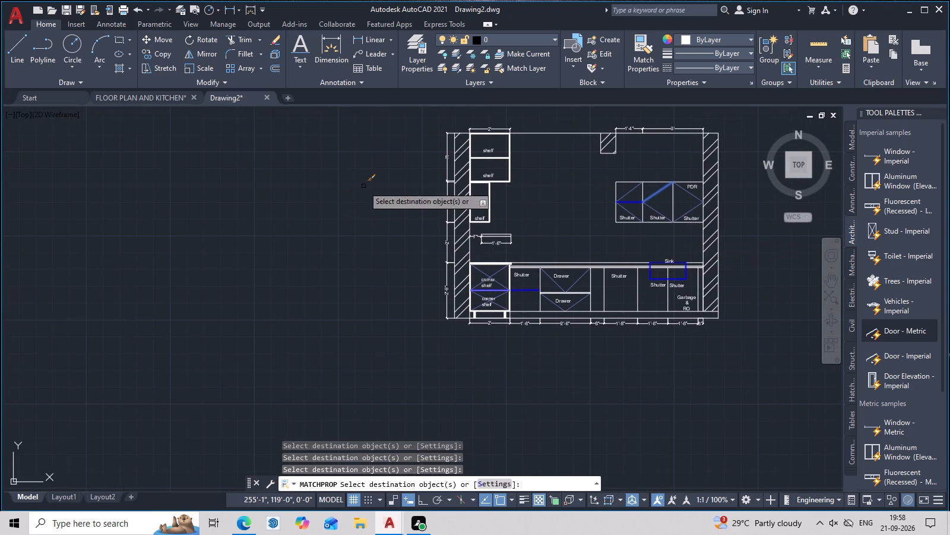
middle_drag(554, 193, 496, 338)
scroll(574, 191, up, 3)
scroll(537, 199, down, 3)
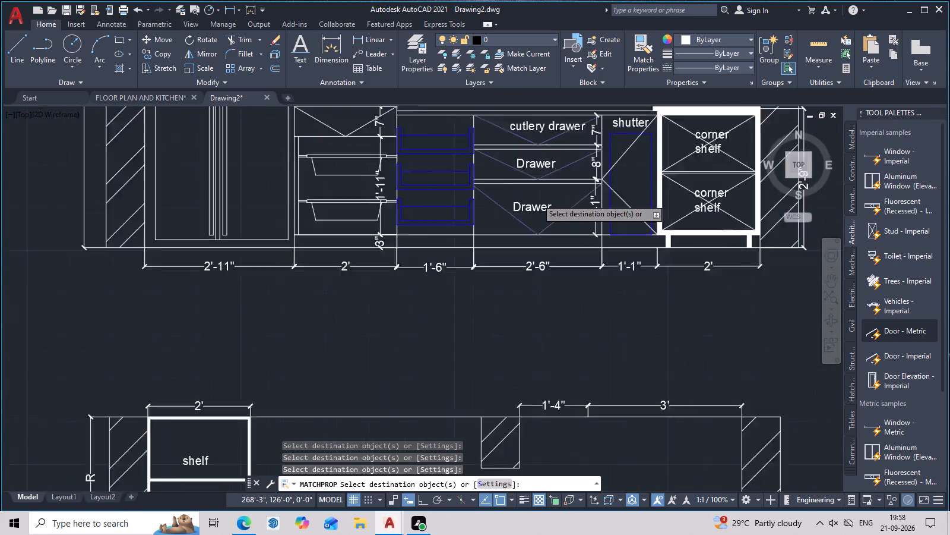
middle_drag(534, 222, 582, 317)
scroll(525, 197, up, 2)
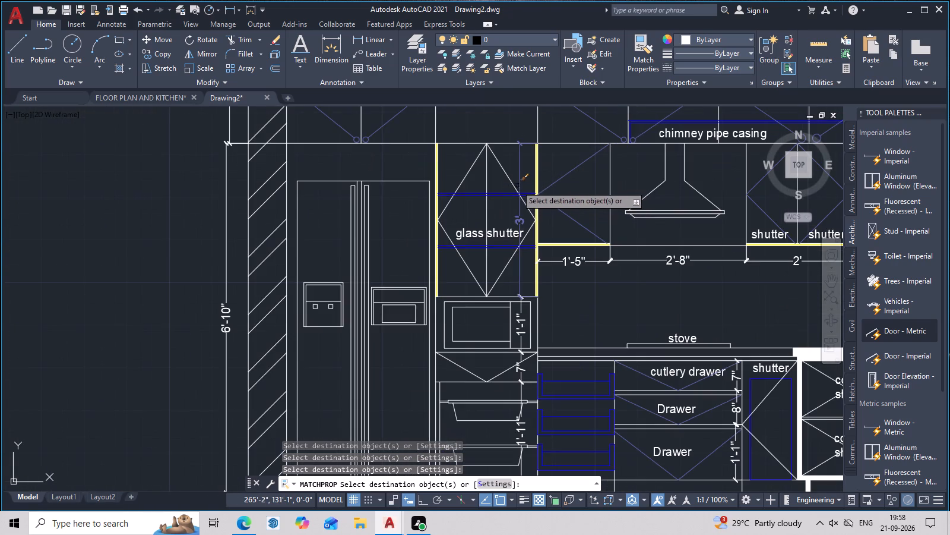
click(508, 175)
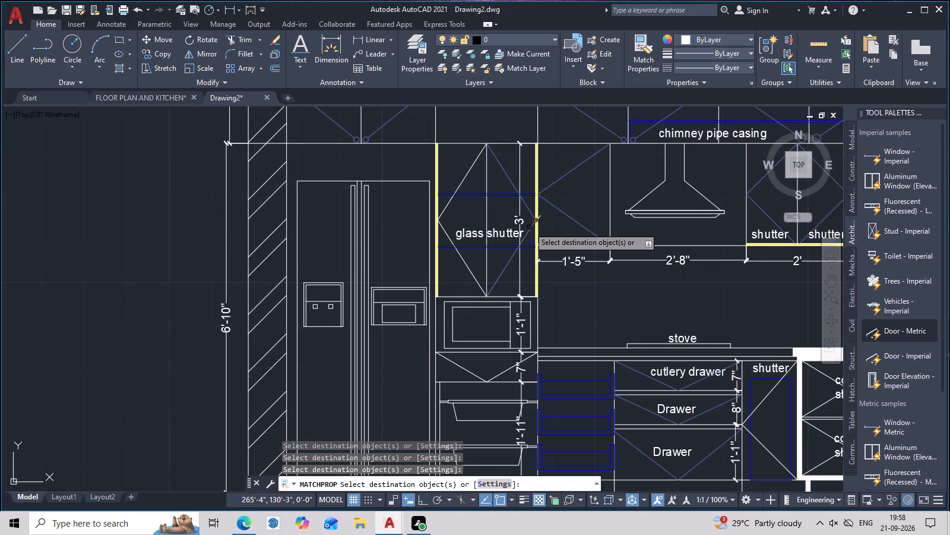
click(529, 227)
click(472, 272)
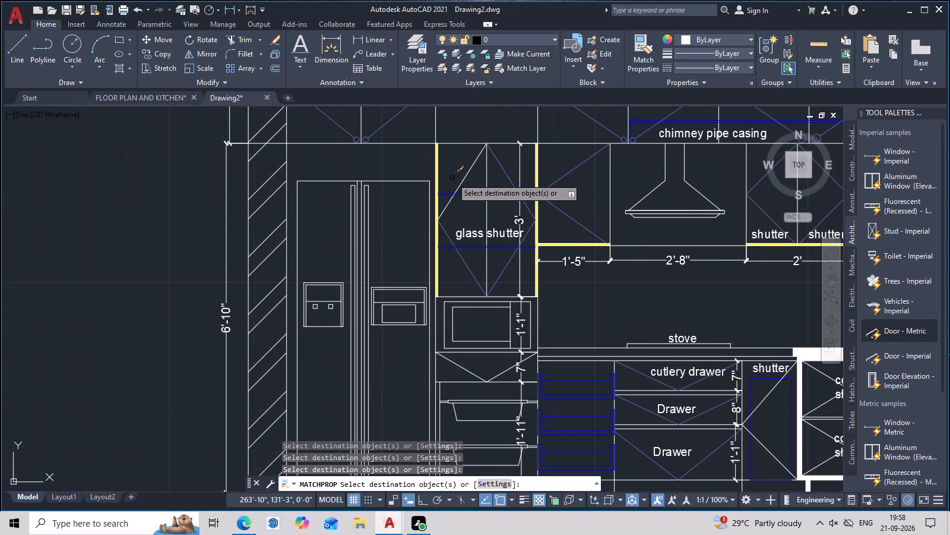
click(468, 177)
scroll(508, 204, down, 2)
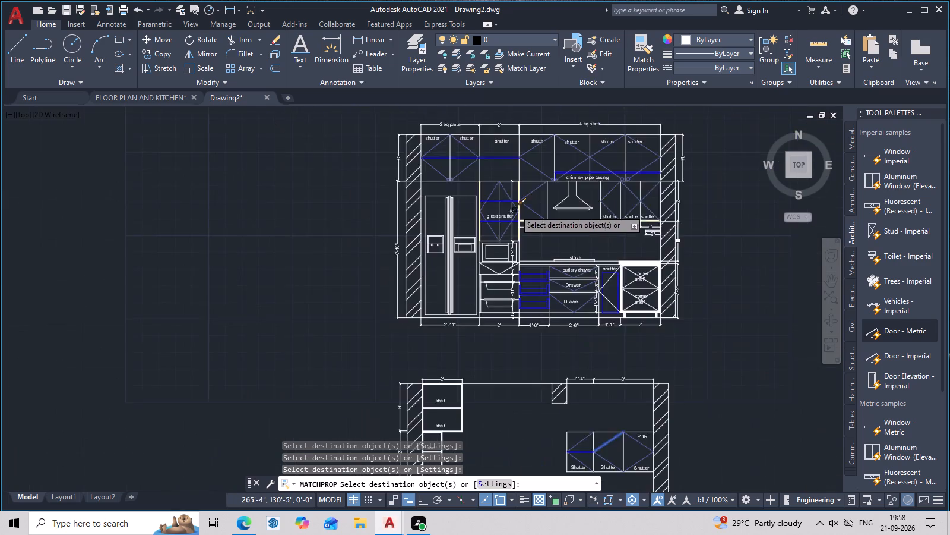
Match both diagonals of the upper corner shelf in the first elevation to the purple-blue line properties.
scroll(524, 214, down, 2)
middle_drag(560, 237, 572, 263)
scroll(549, 218, up, 3)
scroll(458, 206, up, 2)
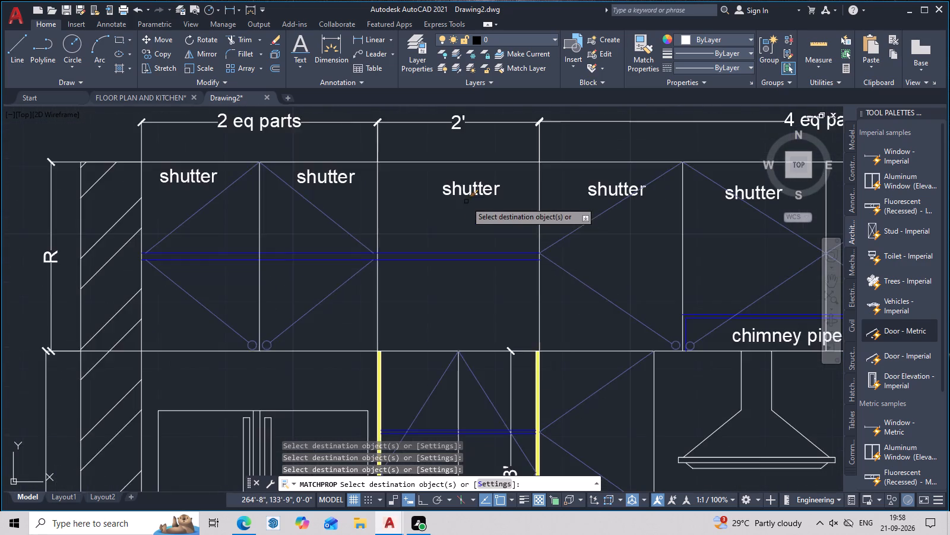
scroll(477, 210, up, 2)
middle_drag(524, 222, 632, 157)
scroll(636, 154, up, 1)
scroll(634, 156, down, 7)
middle_drag(642, 202, 419, 180)
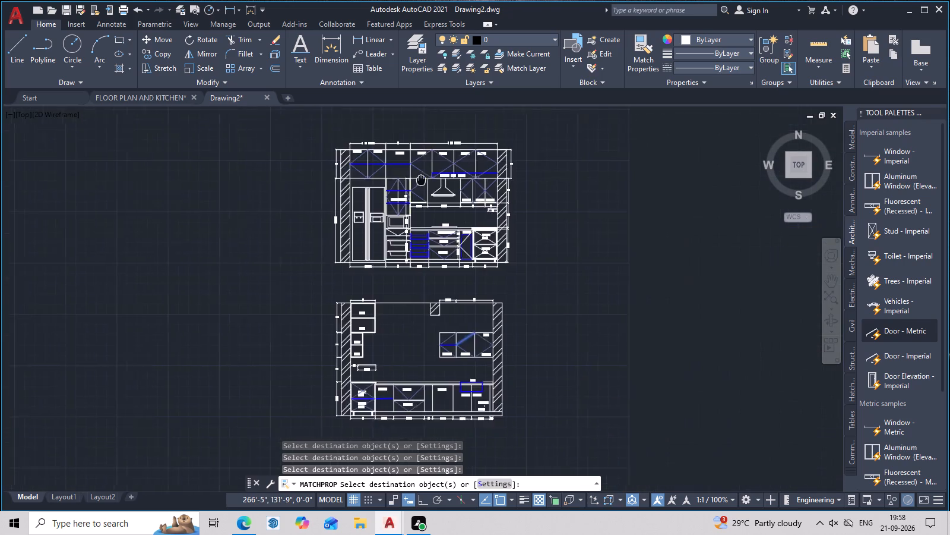
middle_drag(419, 180, 492, 149)
scroll(521, 199, up, 3)
middle_drag(568, 204, 571, 187)
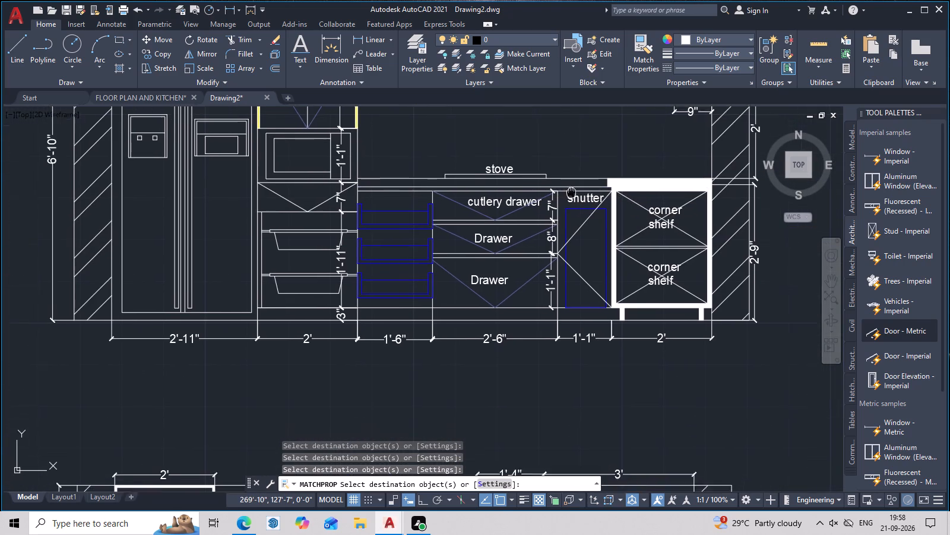
middle_drag(571, 187, 566, 172)
scroll(695, 186, up, 3)
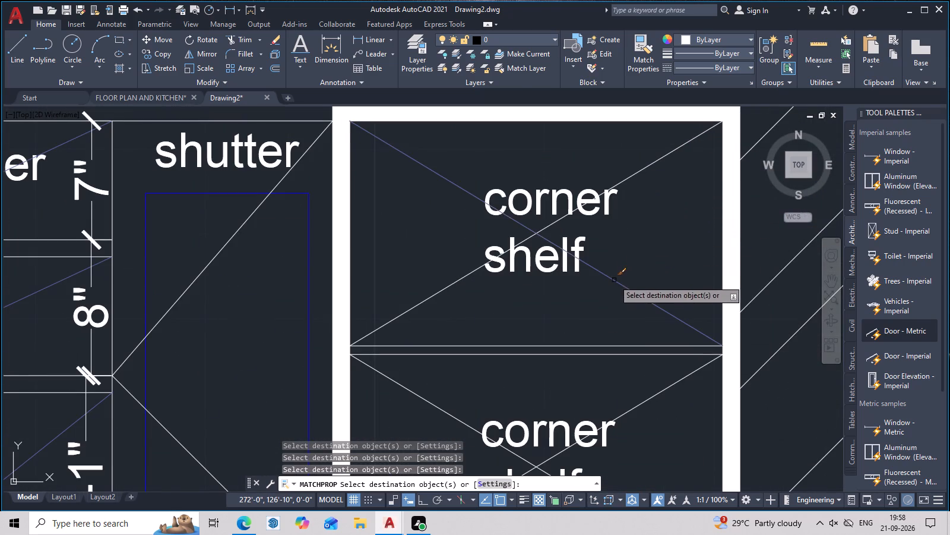
click(614, 280)
click(630, 175)
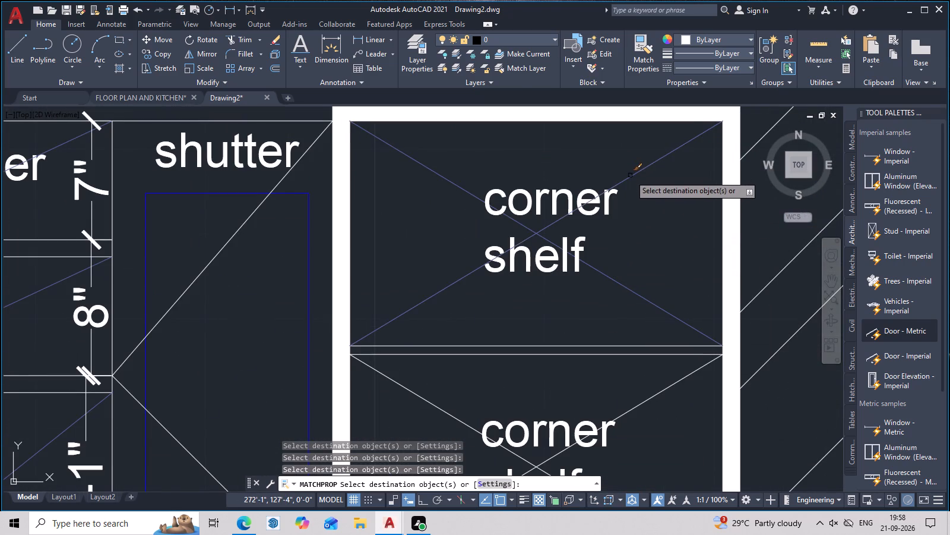
Match both diagonals of the lower corner shelf in the first elevation to the purple-blue line properties.
scroll(630, 205, down, 3)
middle_drag(651, 245, 613, 183)
scroll(601, 187, up, 3)
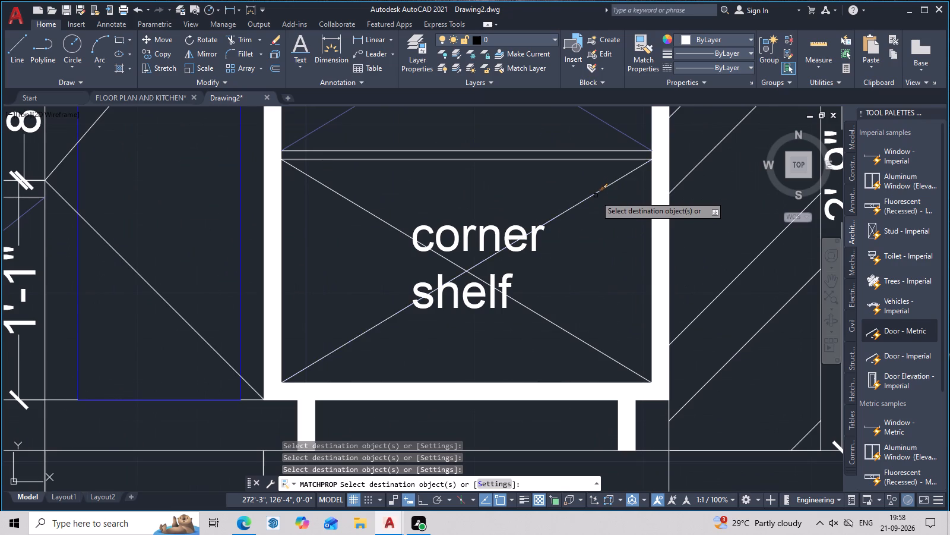
click(596, 196)
click(528, 310)
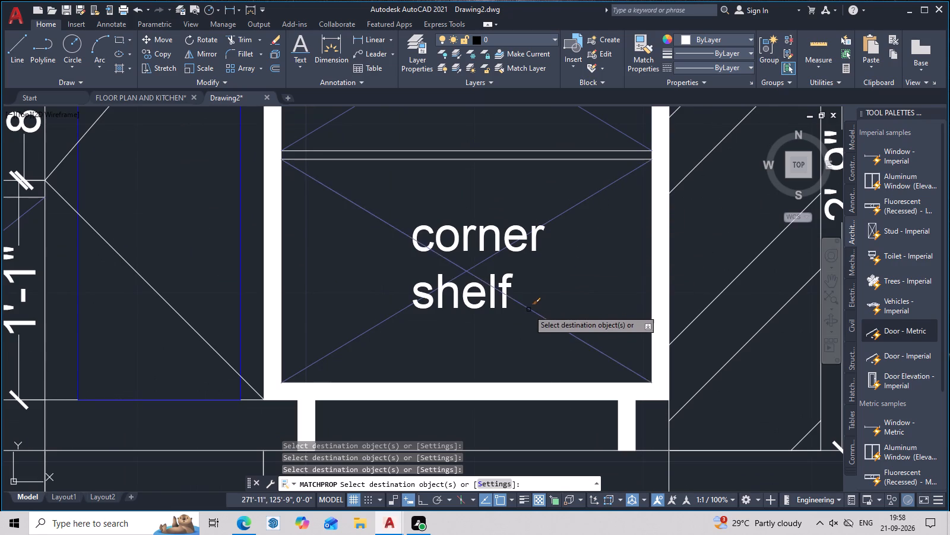
Examine the second elevation's shelves, PDR shutters and base units for diagonals that are missing or need matching.
scroll(535, 296, down, 7)
middle_drag(541, 288, 596, 227)
scroll(619, 270, up, 3)
middle_drag(620, 278, 625, 270)
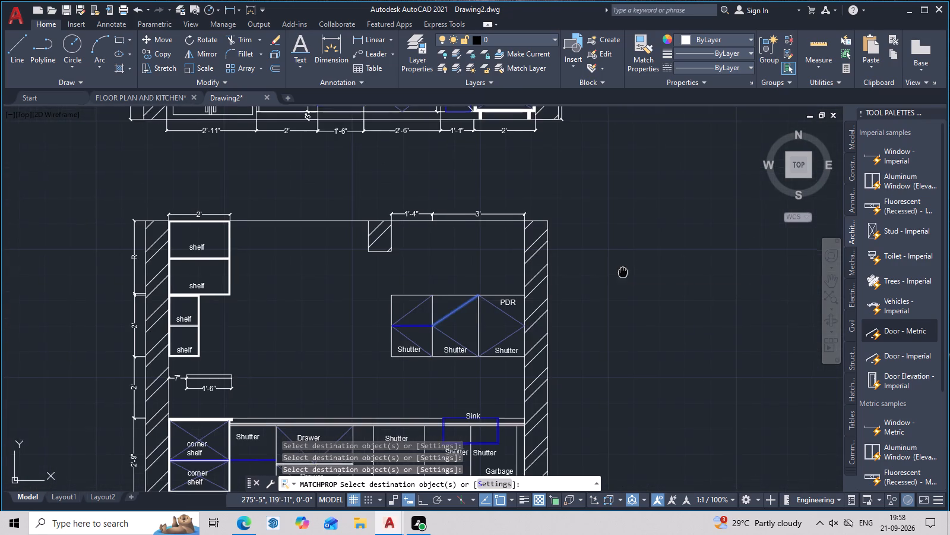
middle_drag(625, 270, 667, 221)
middle_drag(694, 259, 730, 224)
middle_drag(387, 185, 579, 189)
scroll(531, 196, down, 2)
scroll(533, 199, up, 5)
scroll(531, 203, down, 4)
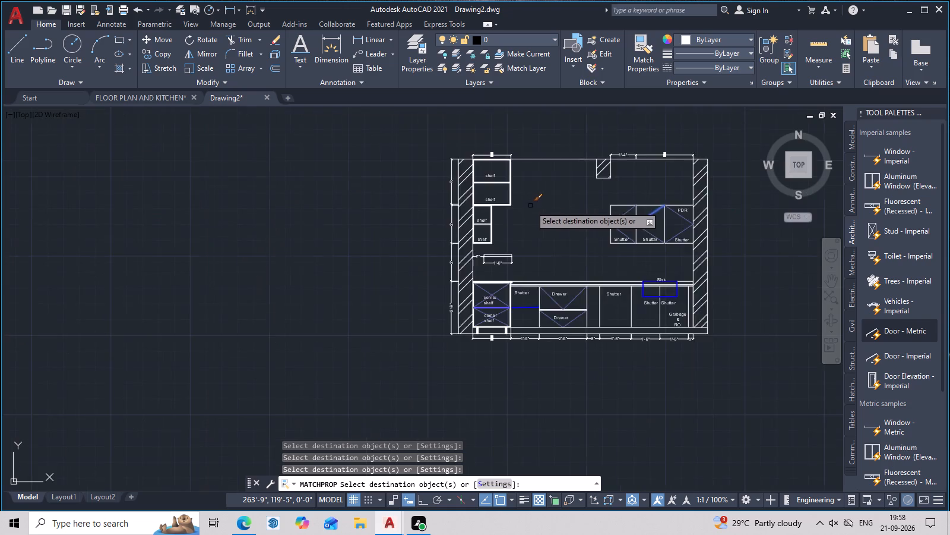
scroll(530, 212, down, 2)
scroll(536, 224, up, 5)
middle_drag(533, 236, 598, 185)
scroll(603, 185, up, 1)
scroll(596, 190, down, 3)
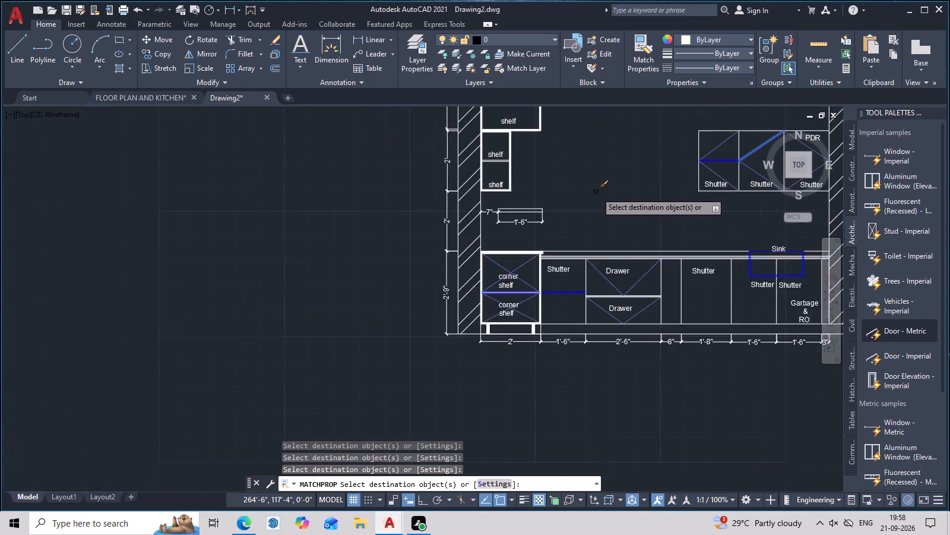
scroll(596, 197, down, 1)
middle_drag(587, 207, 458, 204)
scroll(601, 215, up, 3)
scroll(601, 215, down, 1)
middle_drag(601, 216, 623, 188)
scroll(712, 228, down, 2)
middle_drag(717, 231, 702, 257)
scroll(663, 266, up, 3)
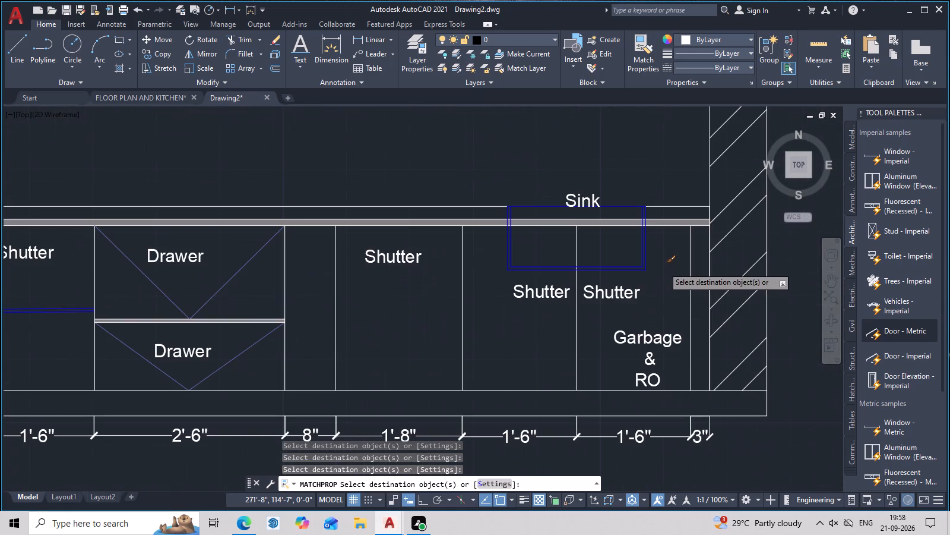
scroll(822, 285, down, 2)
scroll(549, 251, down, 1)
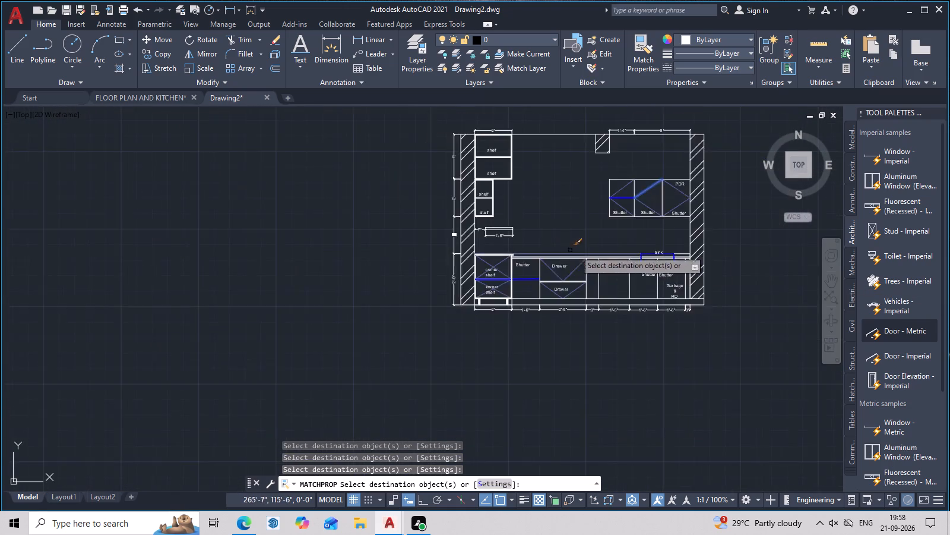
scroll(582, 250, down, 1)
middle_drag(625, 261, 590, 263)
scroll(590, 263, up, 6)
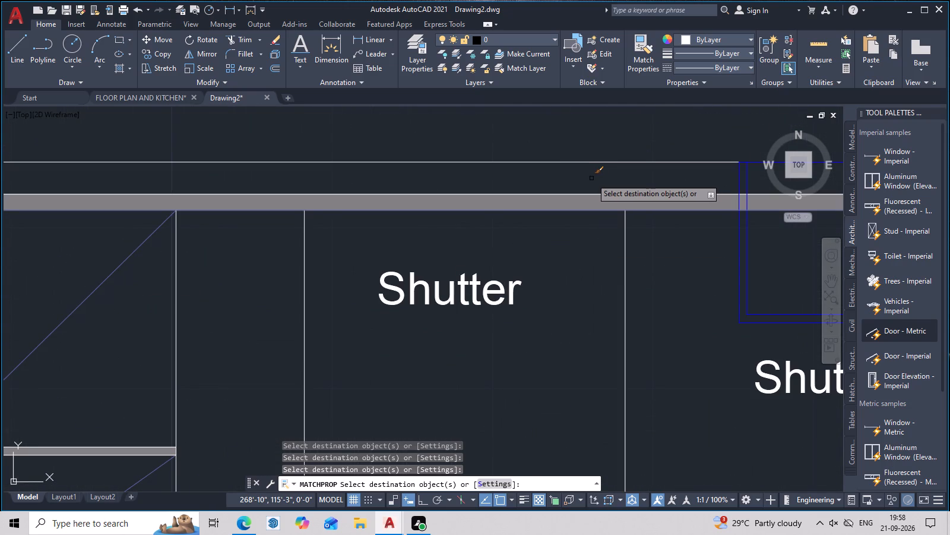
key(Escape)
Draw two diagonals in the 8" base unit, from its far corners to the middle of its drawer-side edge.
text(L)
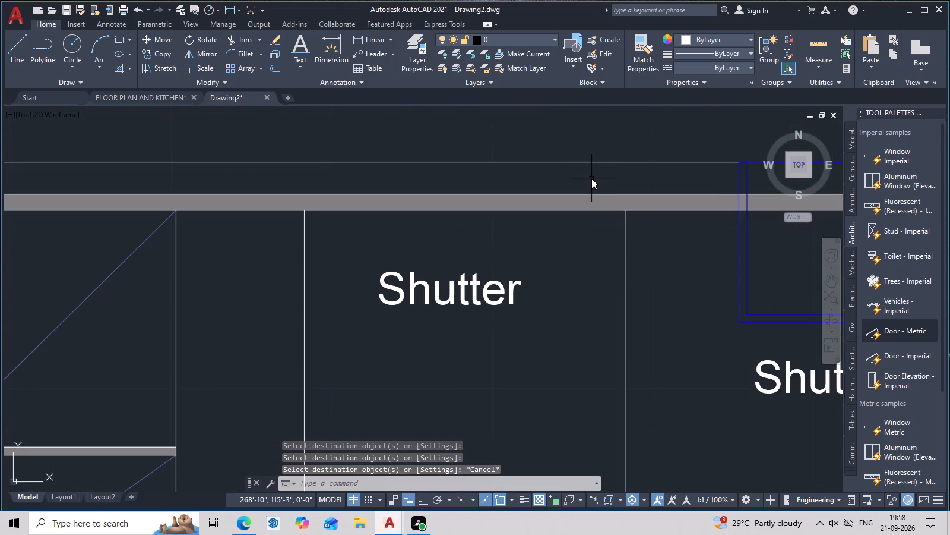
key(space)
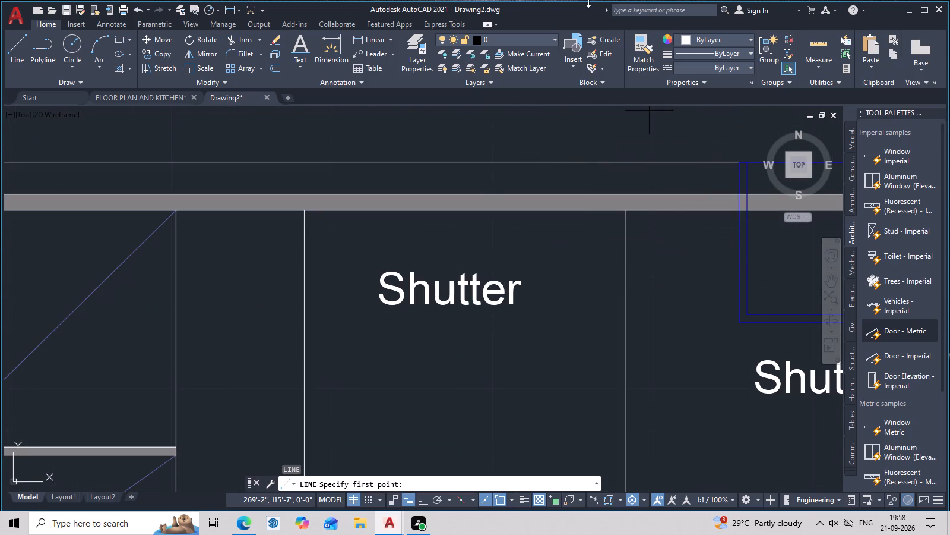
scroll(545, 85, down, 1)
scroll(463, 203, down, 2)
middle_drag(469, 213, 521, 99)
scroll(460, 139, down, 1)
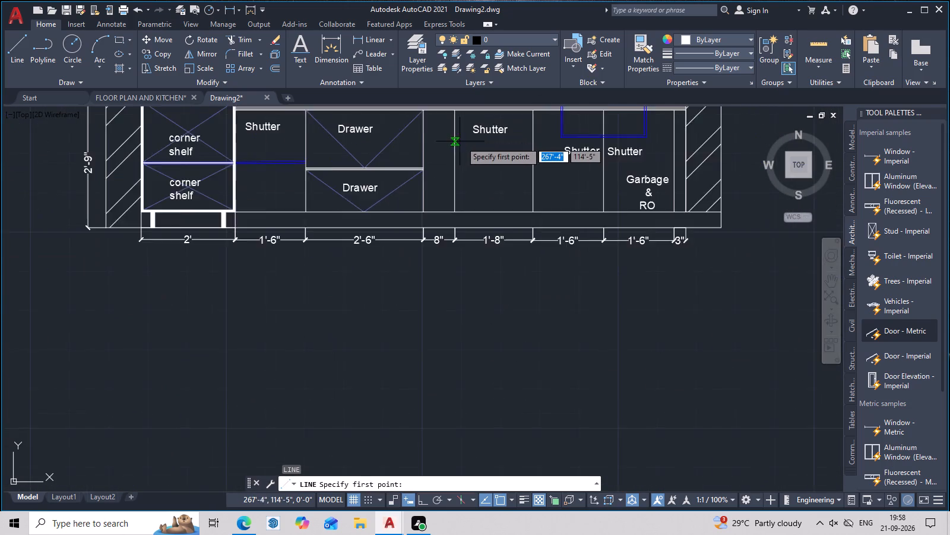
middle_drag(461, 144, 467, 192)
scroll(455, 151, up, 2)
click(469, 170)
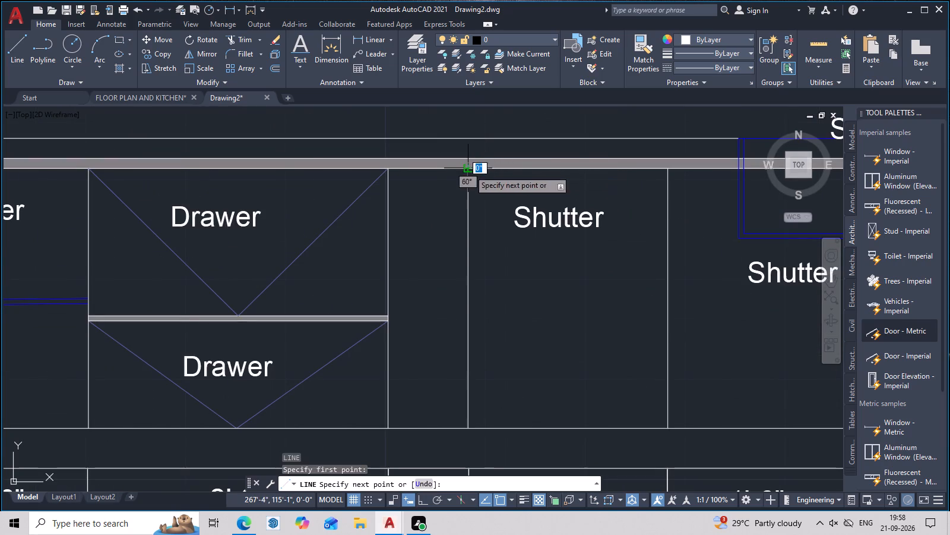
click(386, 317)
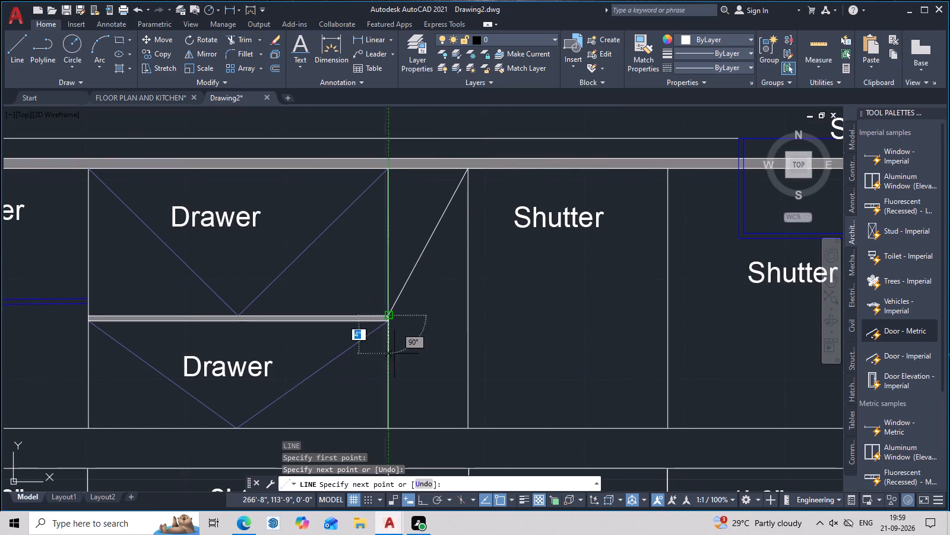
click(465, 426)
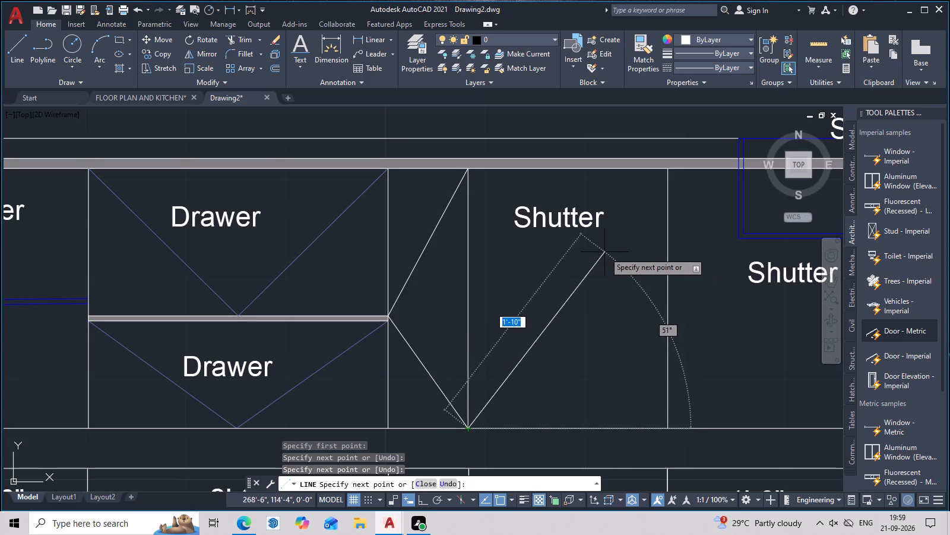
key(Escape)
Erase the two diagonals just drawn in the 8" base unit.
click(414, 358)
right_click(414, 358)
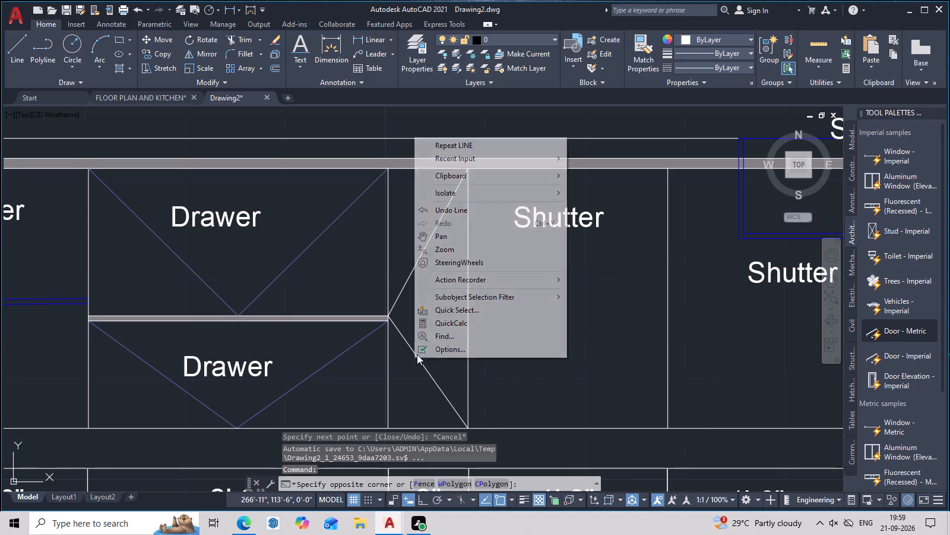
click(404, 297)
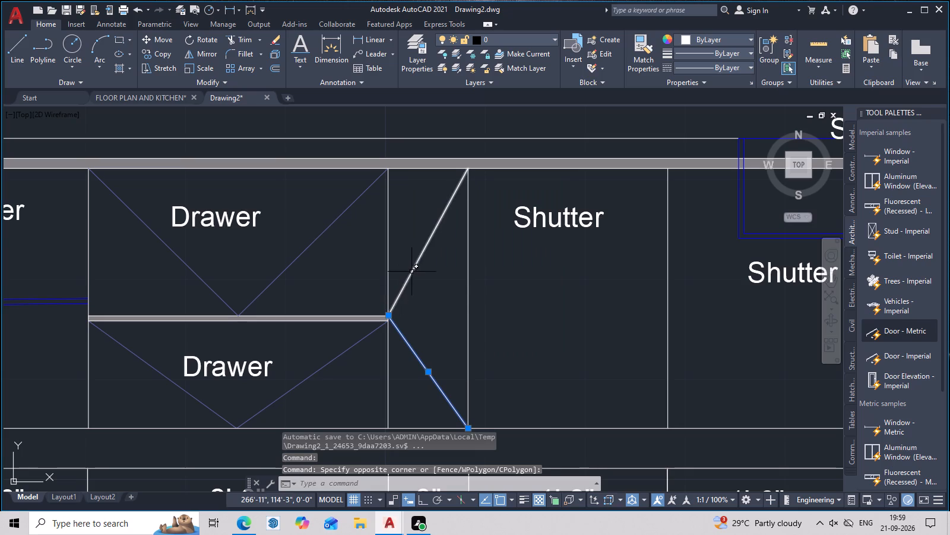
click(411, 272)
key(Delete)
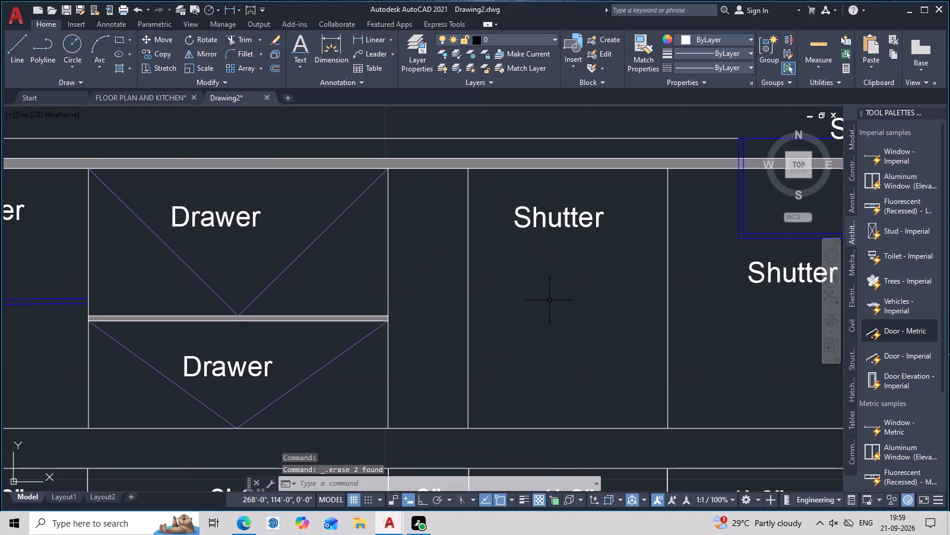
Draw V-shaped diagonals in the 8" base unit, from its top corners to the midpoint of its bottom edge.
text(L)
key(space)
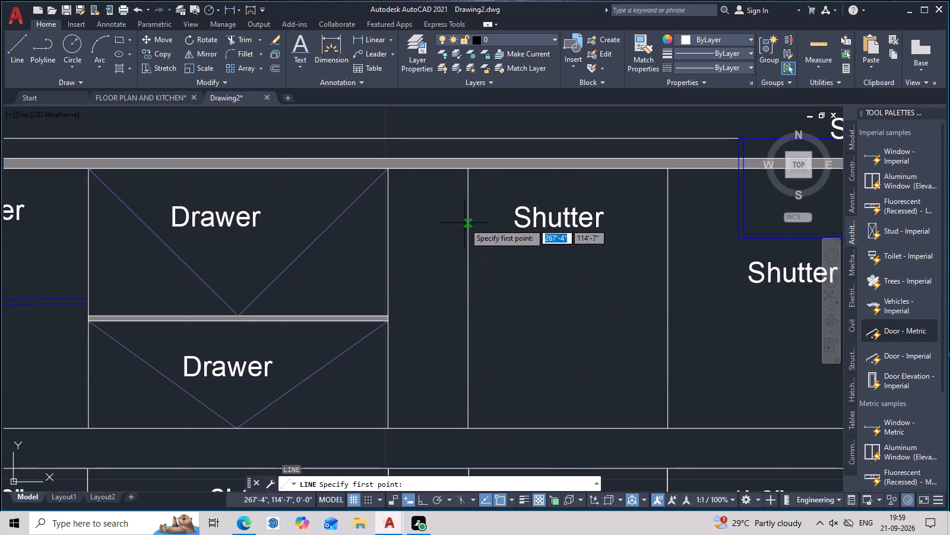
click(385, 166)
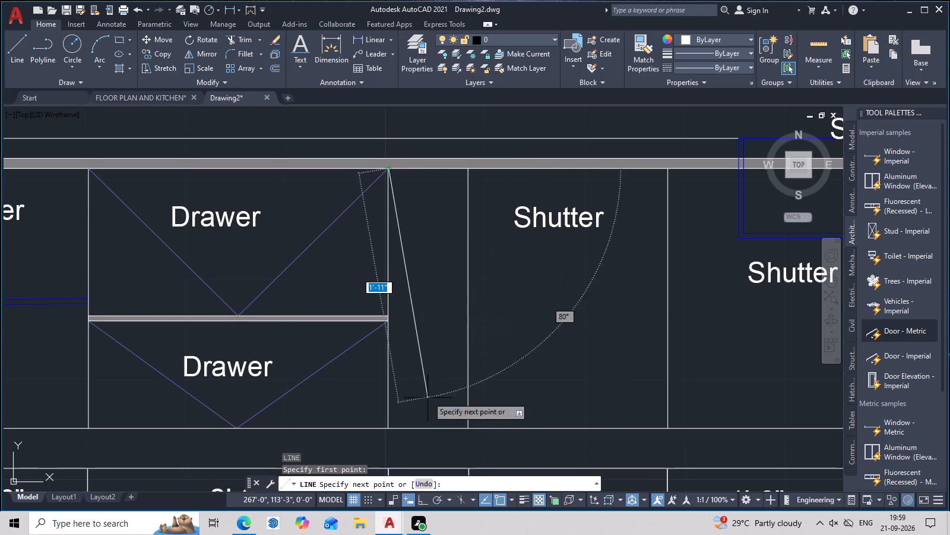
click(426, 429)
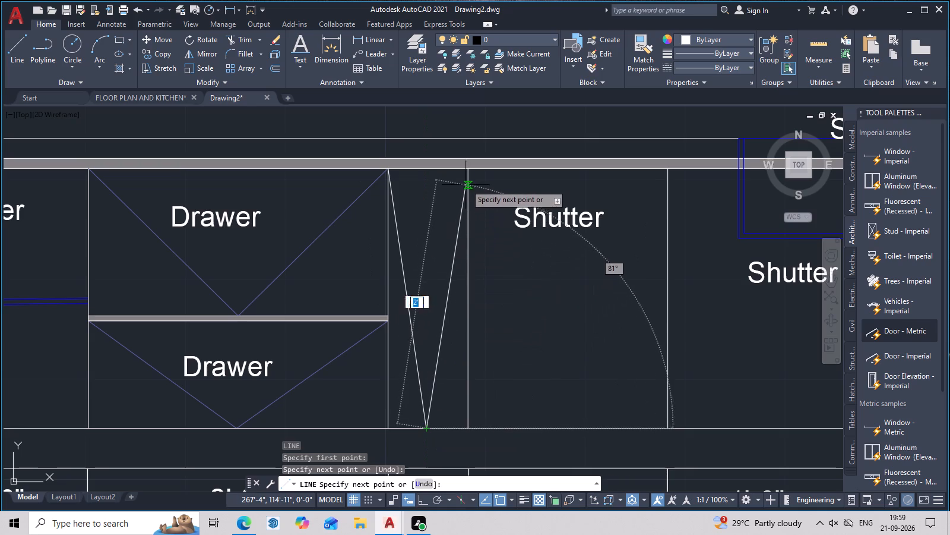
click(468, 171)
key(space)
Match the 8" unit's two diagonals to the purple-blue properties of the adjacent upper drawer's diagonal.
scroll(530, 258, down, 2)
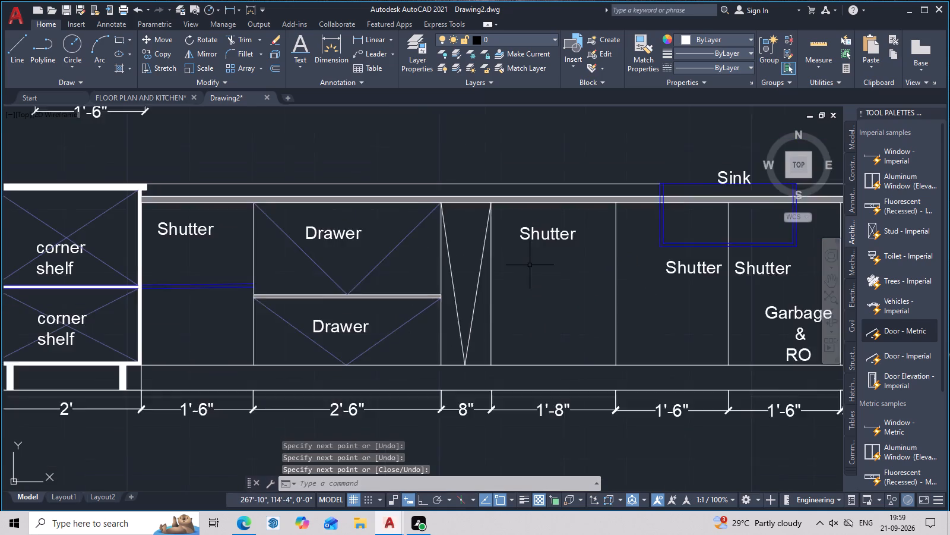
middle_drag(530, 266, 569, 225)
click(642, 41)
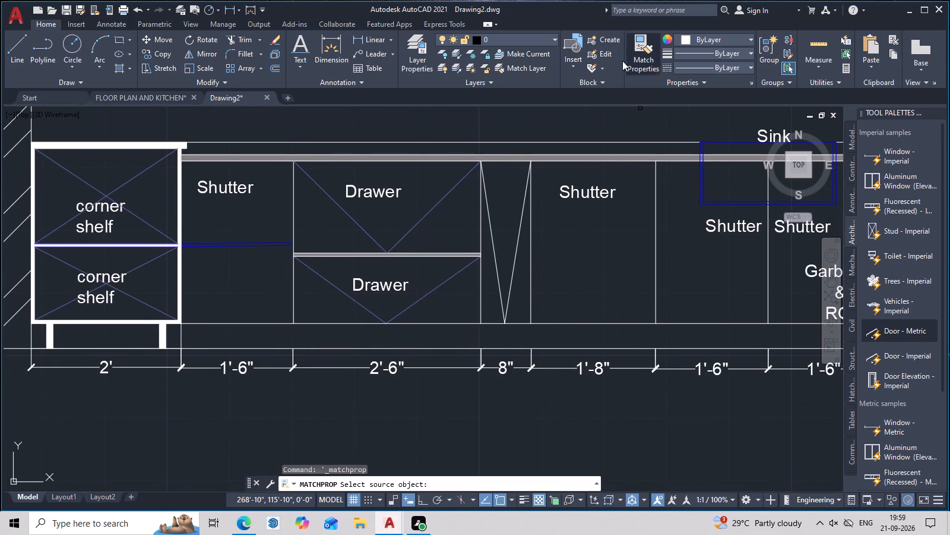
click(428, 209)
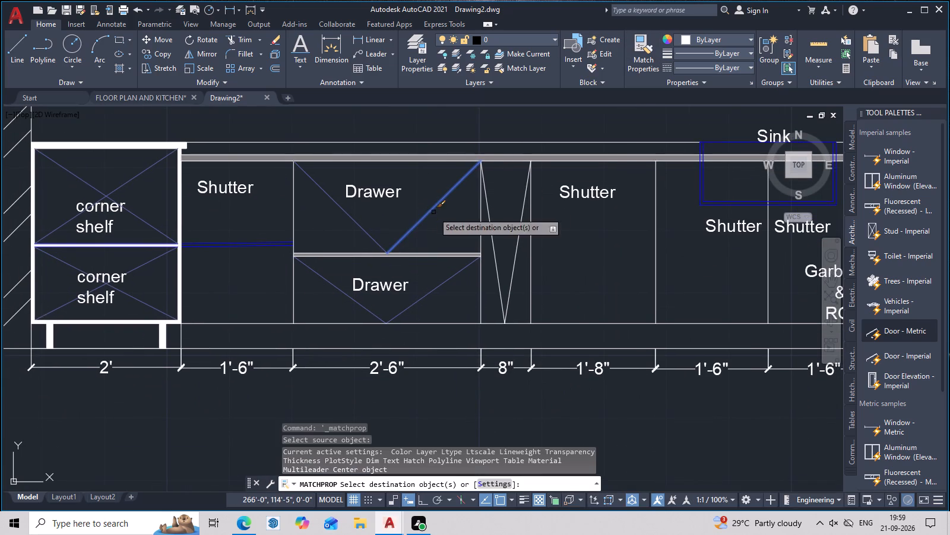
click(516, 260)
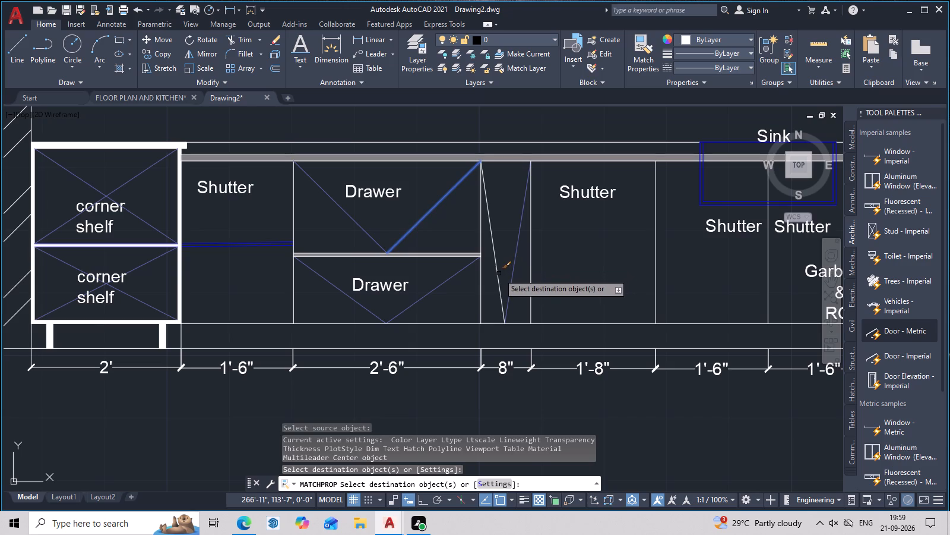
click(499, 273)
scroll(528, 273, down, 1)
middle_drag(526, 275, 598, 303)
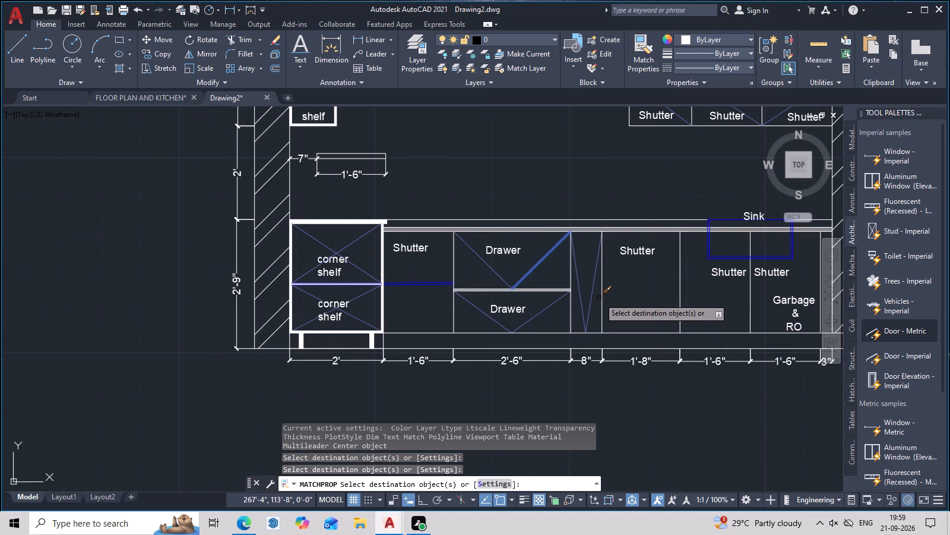
key(Escape)
Add the three-line text label "Bottle pull out" in the upper part of the 8" base unit.
middle_click(601, 279)
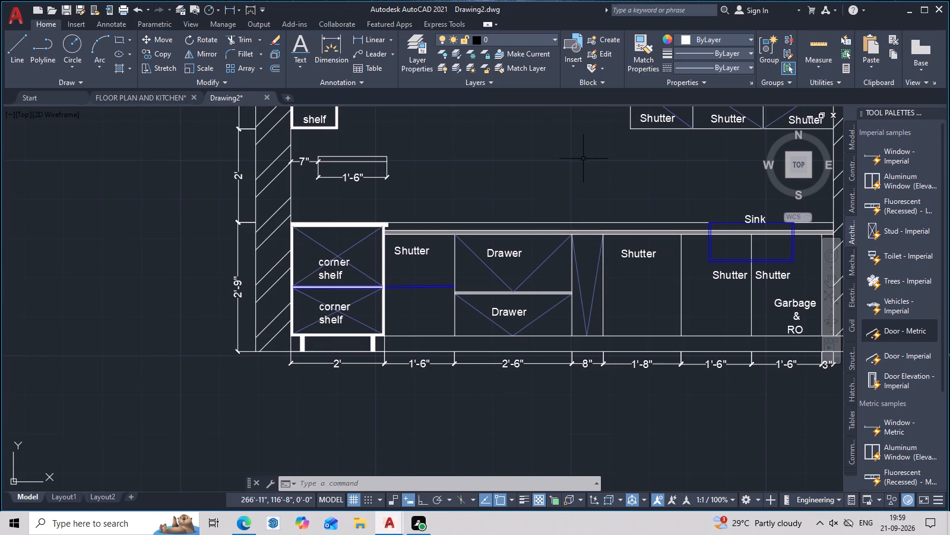
scroll(598, 269, up, 3)
middle_drag(594, 272, 552, 203)
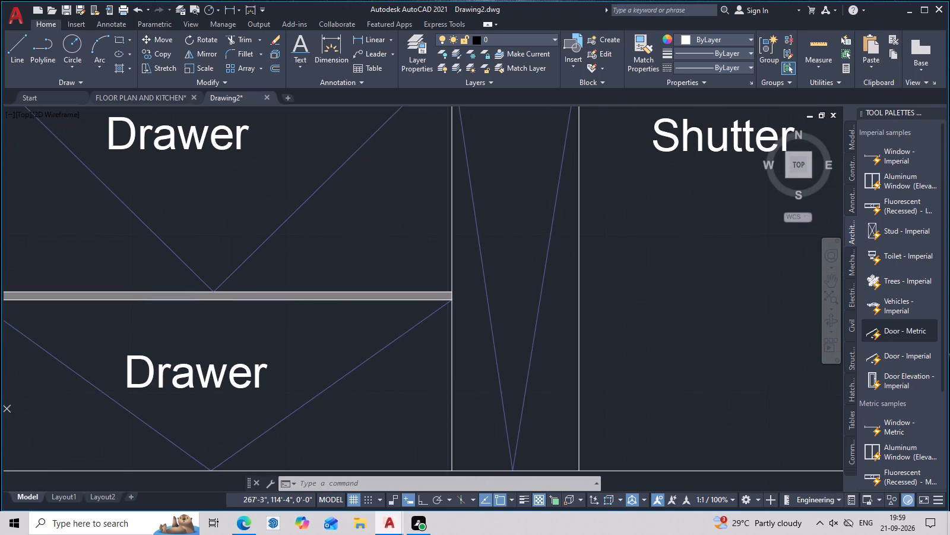
key(Escape)
text(T)
key(space)
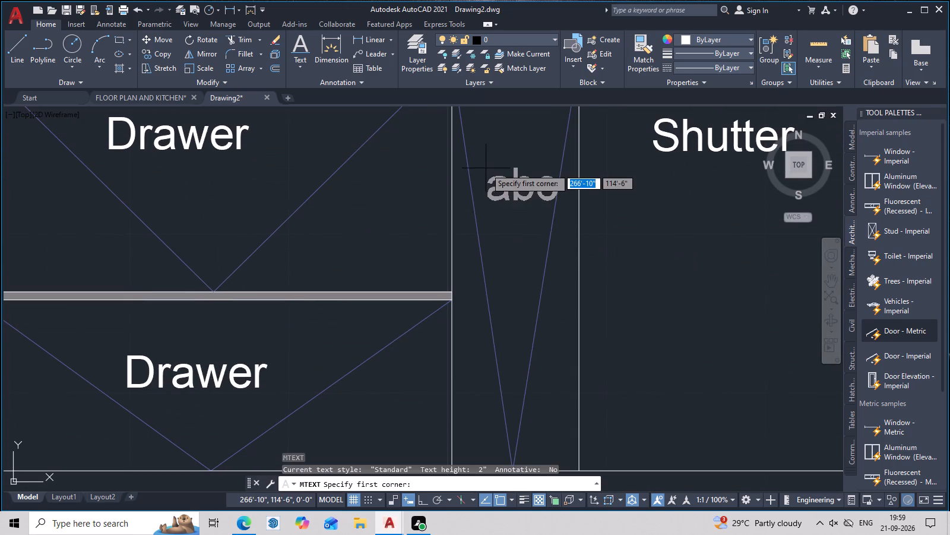
scroll(486, 168, down, 1)
middle_drag(486, 168, 469, 210)
scroll(469, 212, up, 1)
click(452, 163)
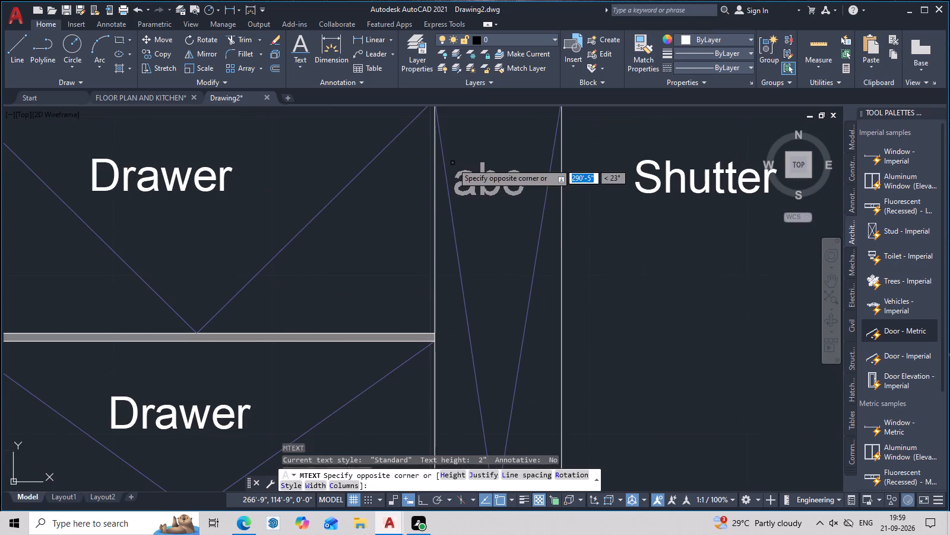
click(535, 231)
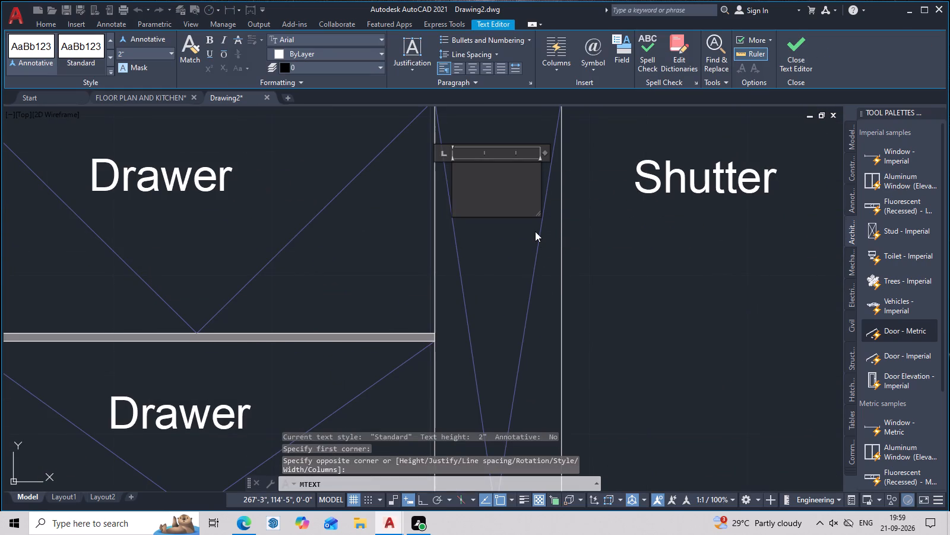
key(b)
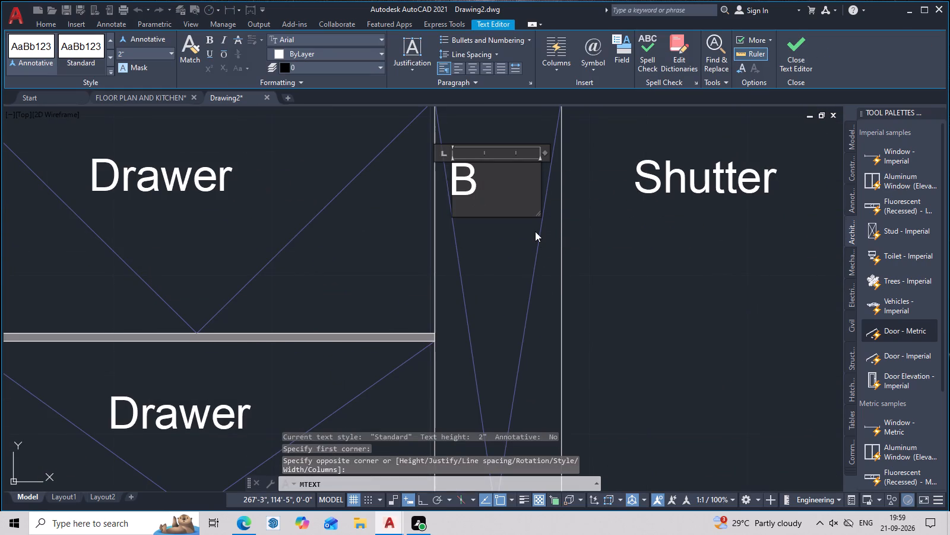
key(o)
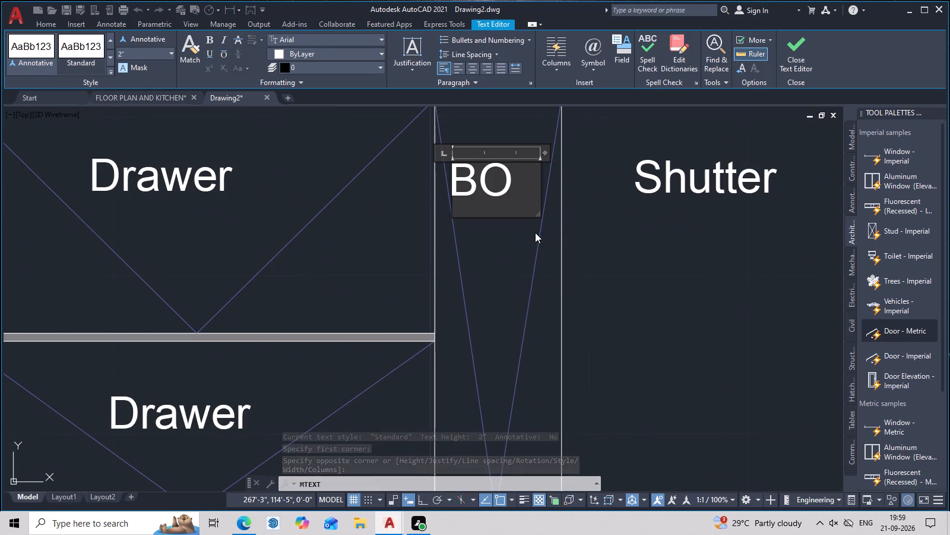
text(TT)
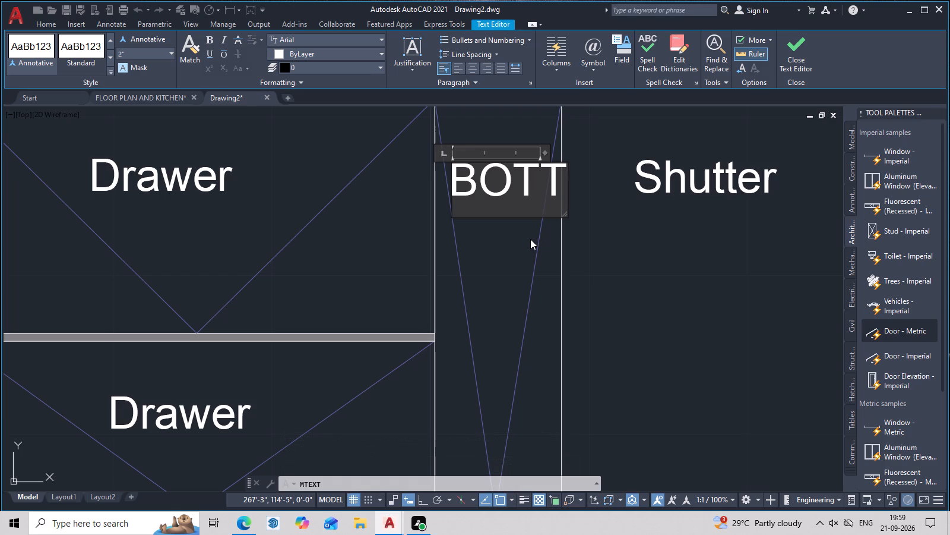
key(BackSpace)
key(BackSpace)
key(BackSpace)
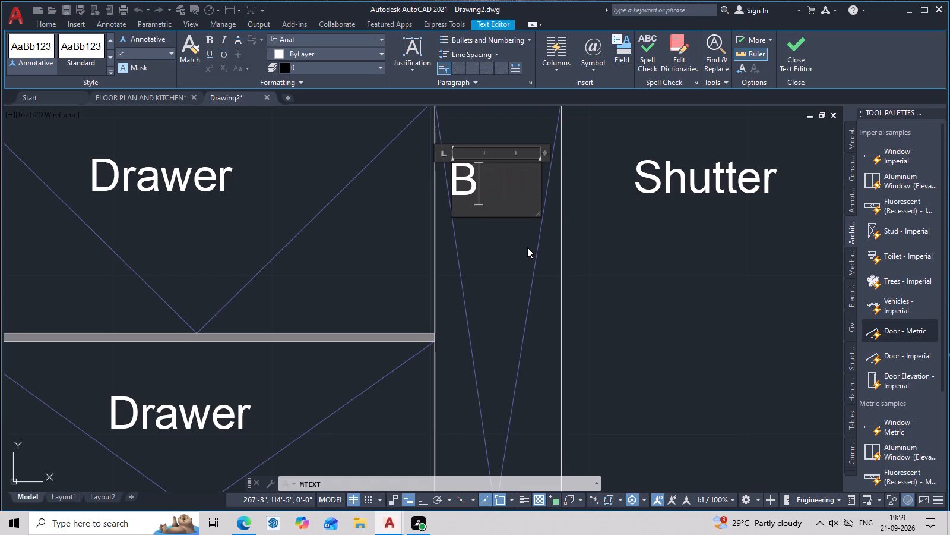
text(ott)
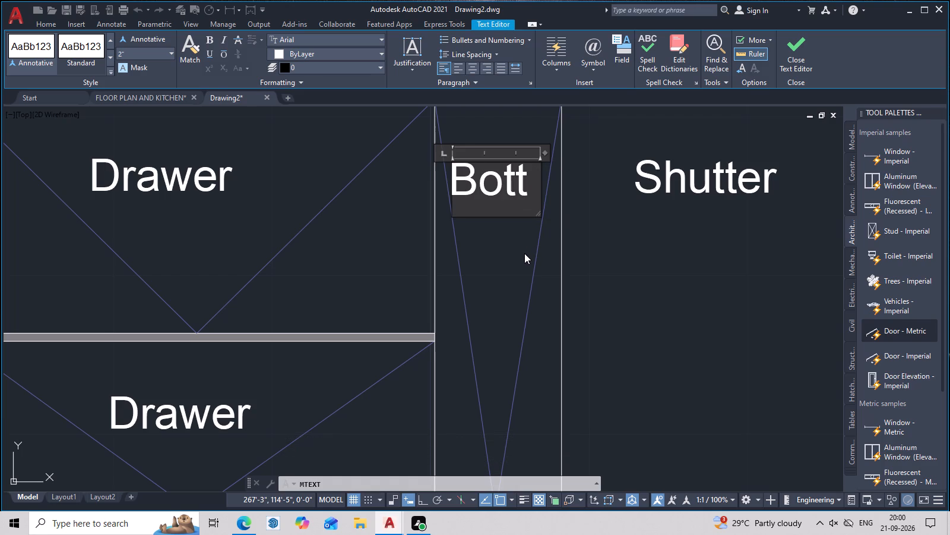
text(le)
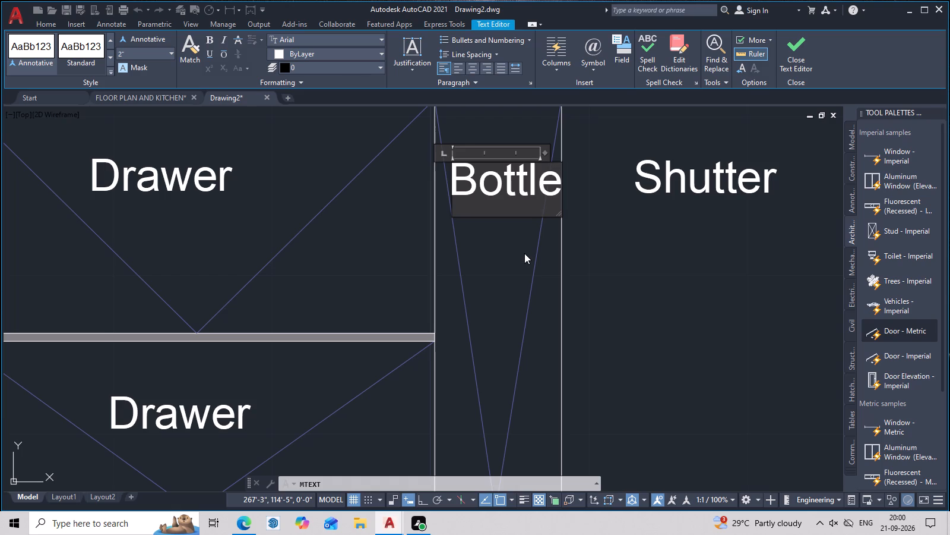
key(Return)
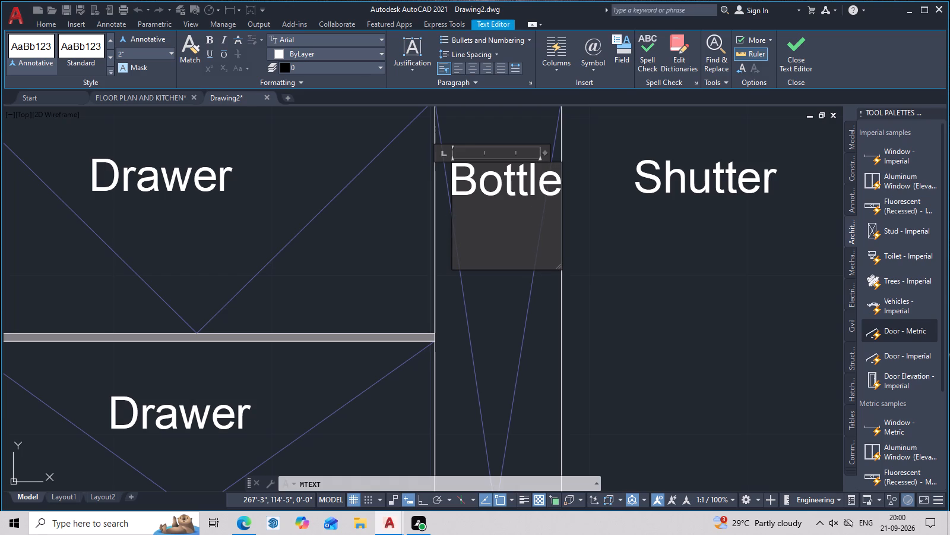
text(pu)
key(l)
key(l)
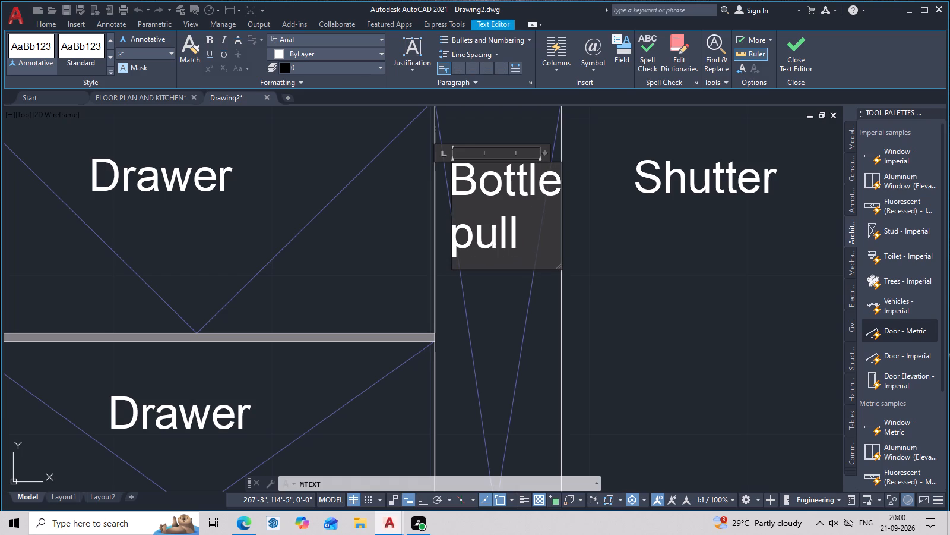
key(Return)
text(out)
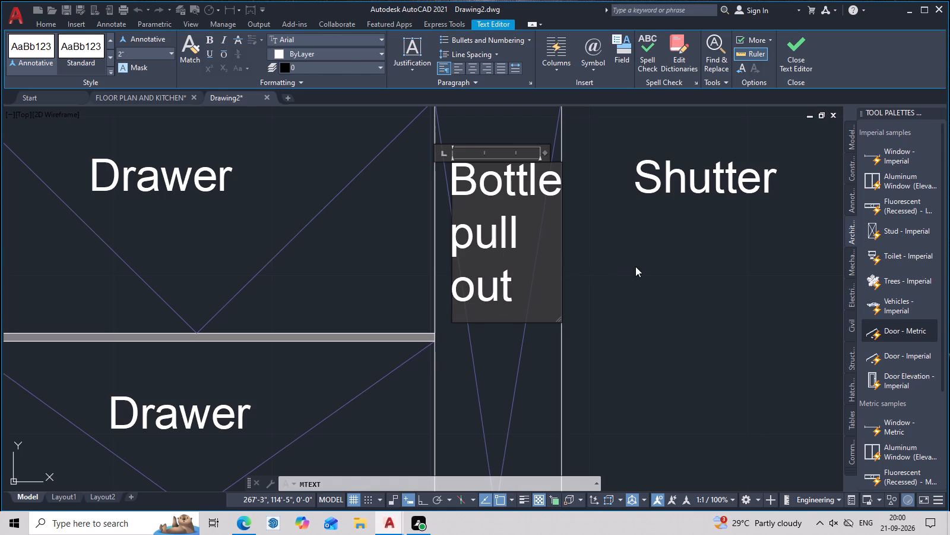
click(635, 270)
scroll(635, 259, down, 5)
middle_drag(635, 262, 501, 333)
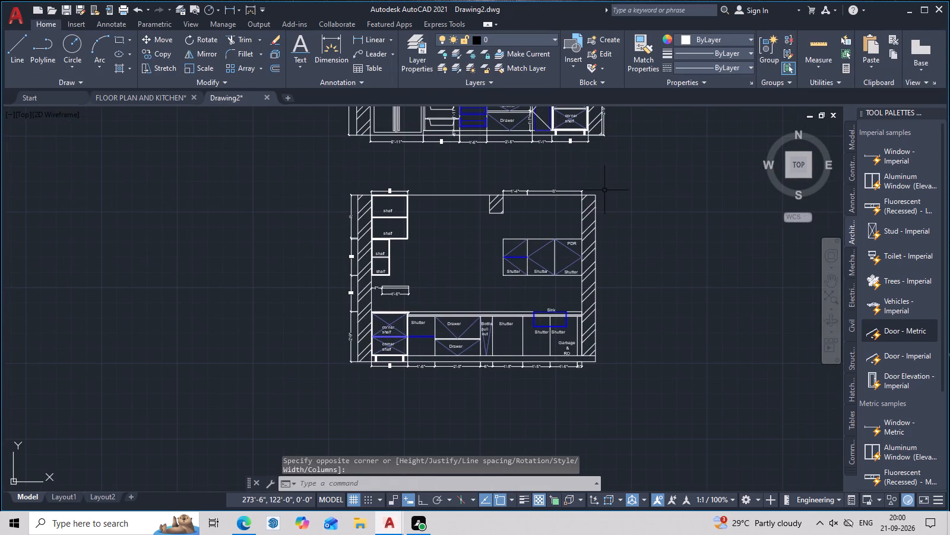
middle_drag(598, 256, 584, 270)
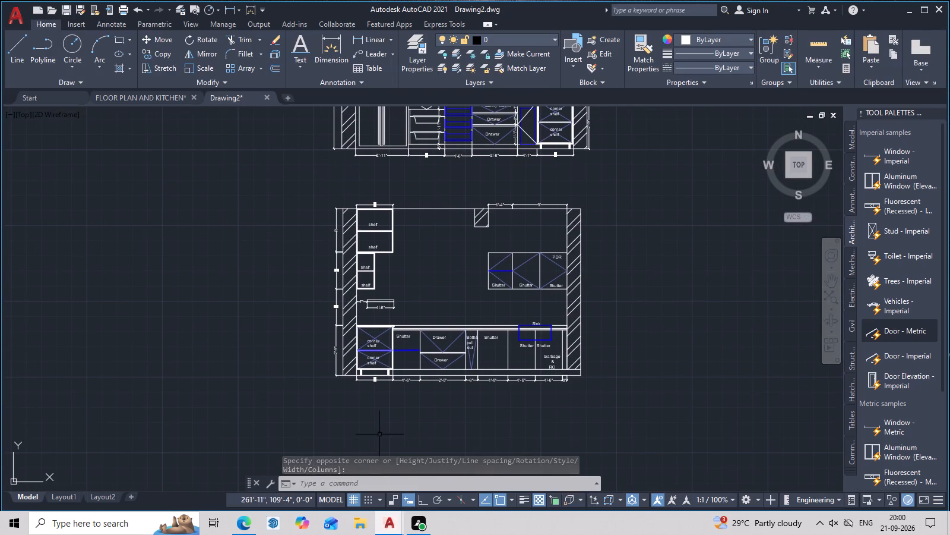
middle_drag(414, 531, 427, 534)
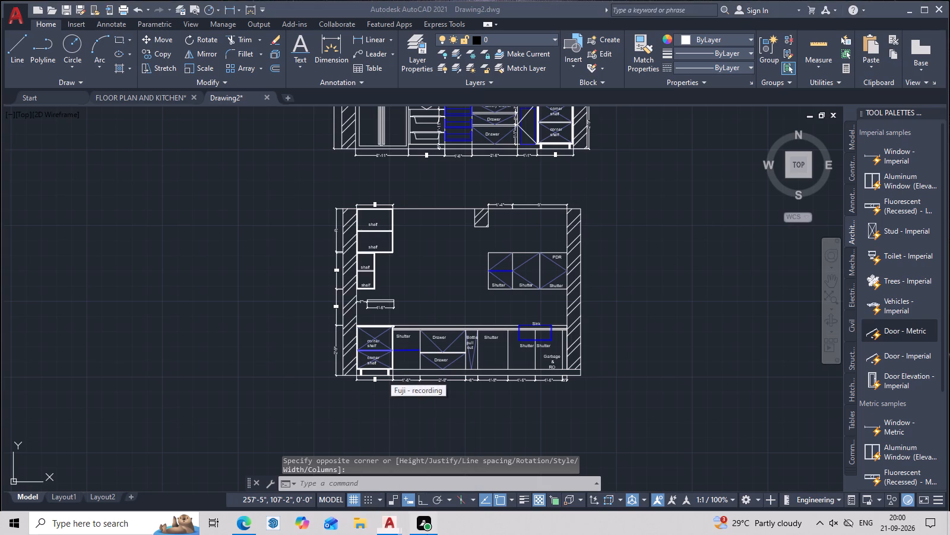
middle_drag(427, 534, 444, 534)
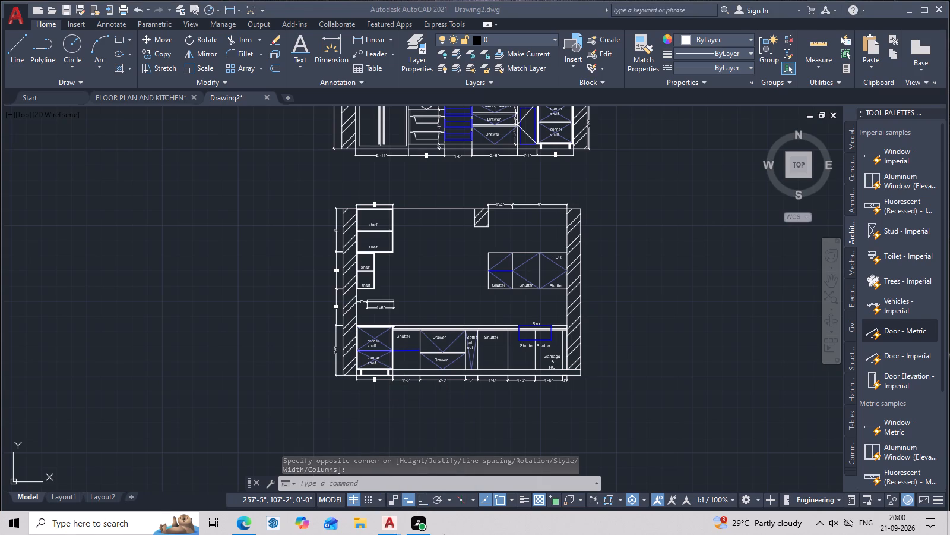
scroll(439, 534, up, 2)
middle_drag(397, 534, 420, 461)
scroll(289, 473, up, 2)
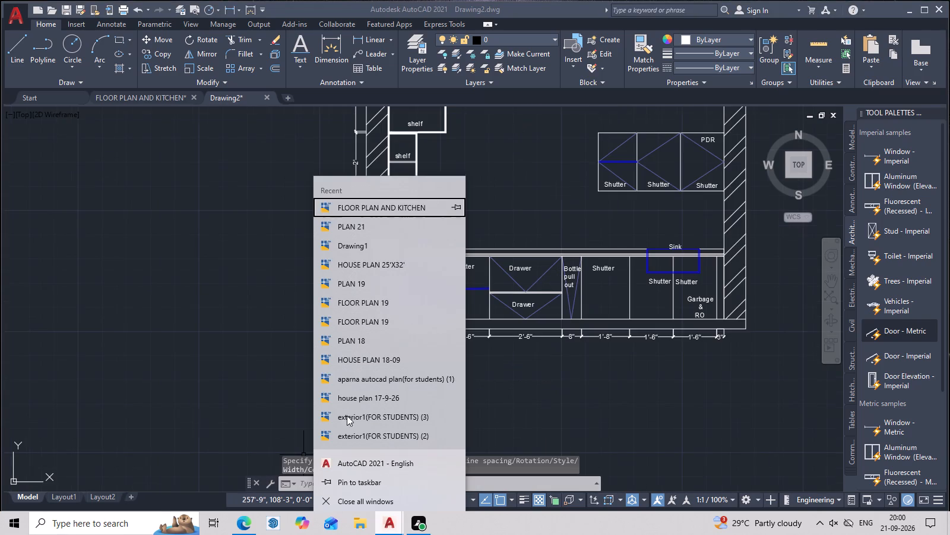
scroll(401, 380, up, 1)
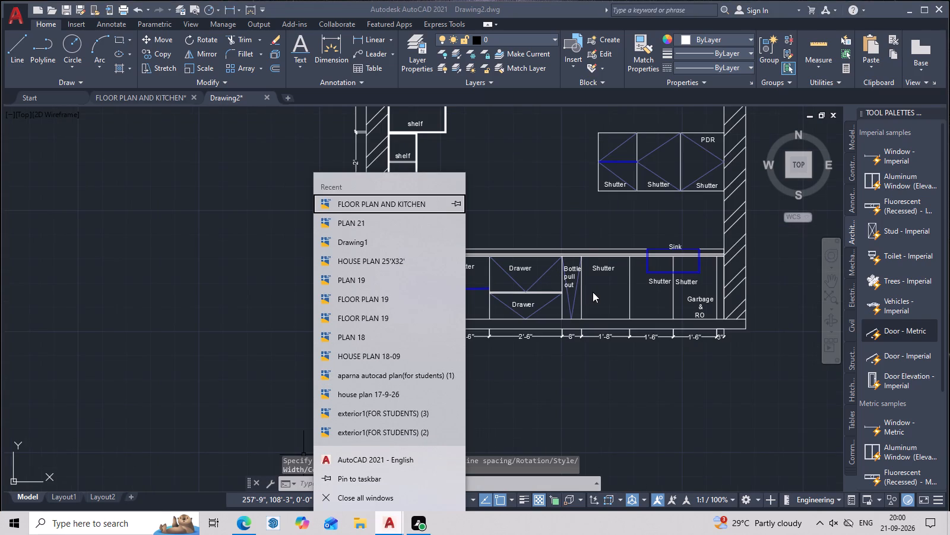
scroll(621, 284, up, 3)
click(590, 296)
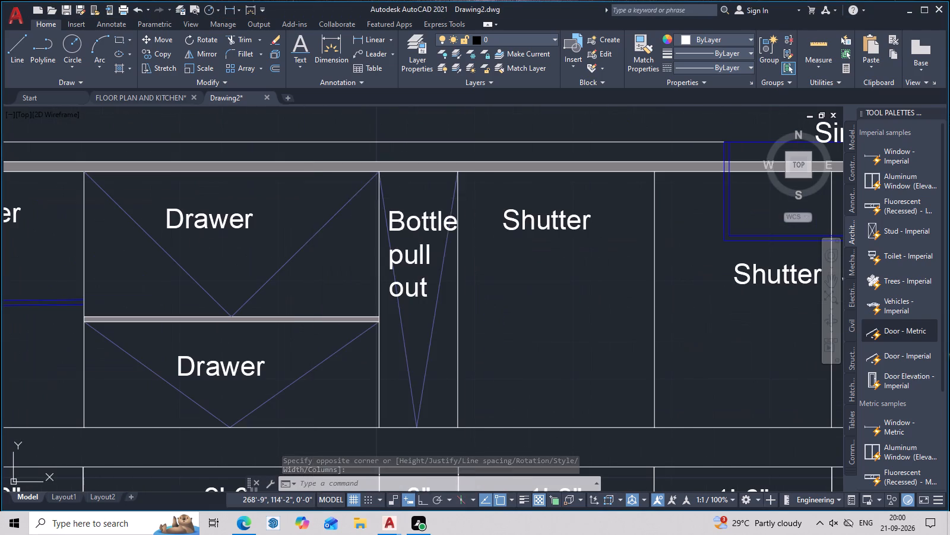
Draw two diagonals in the 1'-8" shutter, from its sink-side corners to about the middle of its bottle pull-out side edge.
scroll(590, 296, down, 2)
middle_drag(590, 297, 602, 219)
scroll(598, 240, up, 1)
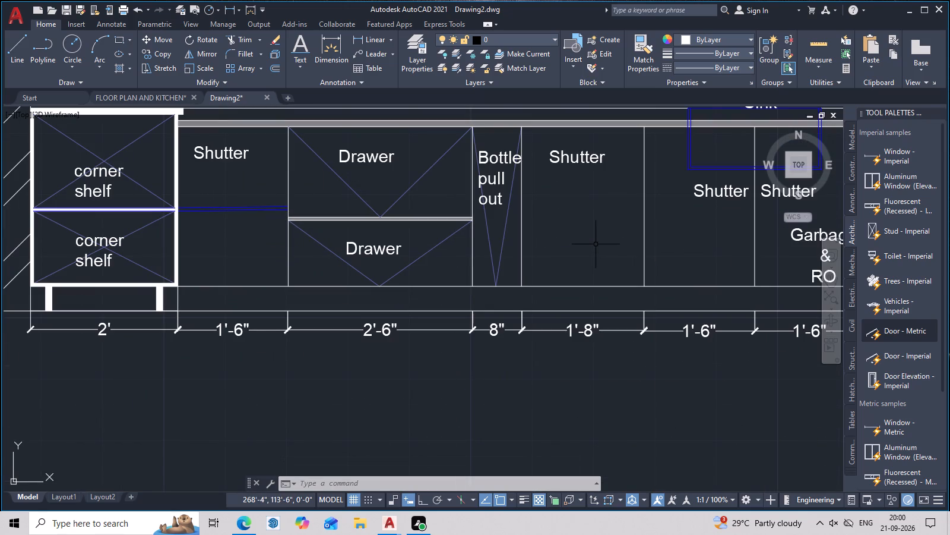
middle_click(593, 247)
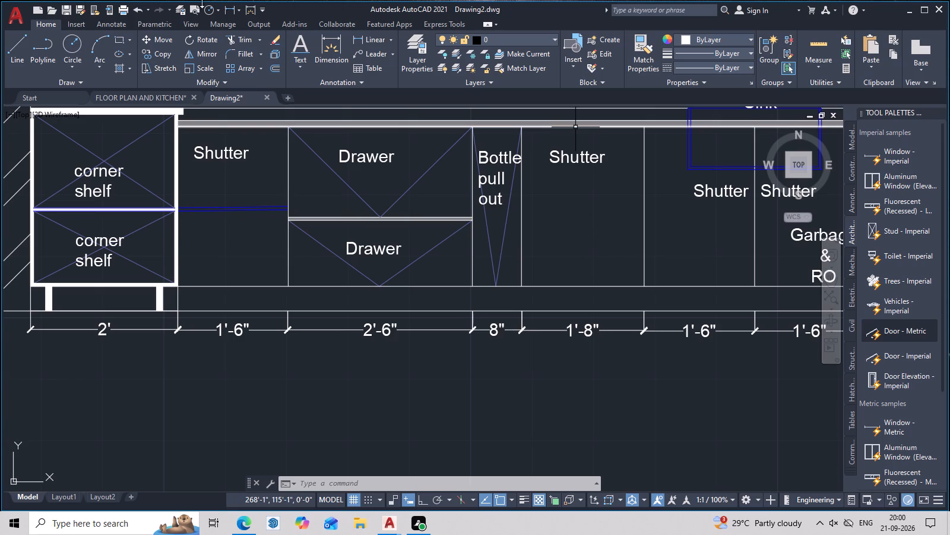
text(l)
key(space)
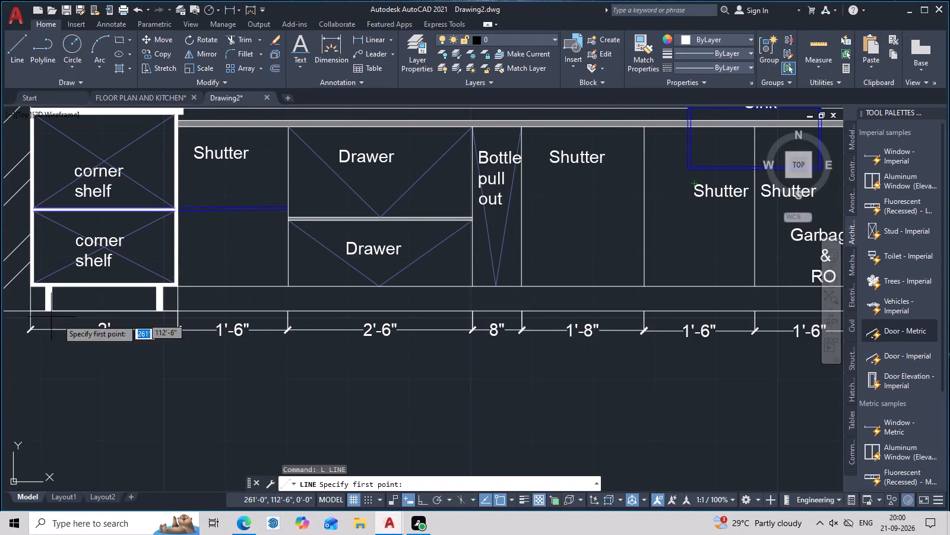
scroll(648, 147, up, 2)
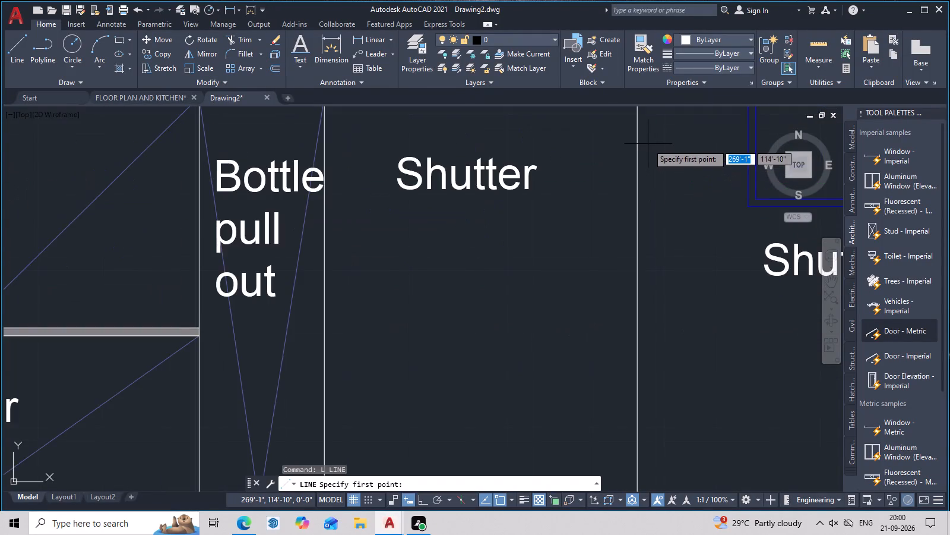
scroll(648, 145, down, 2)
middle_drag(653, 168, 645, 251)
scroll(637, 215, up, 1)
click(636, 212)
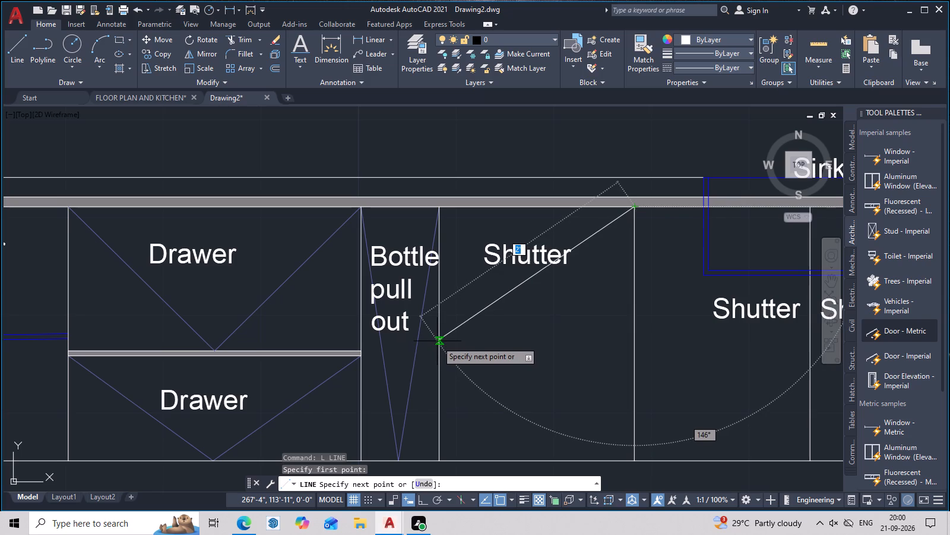
click(439, 347)
middle_drag(541, 417, 533, 318)
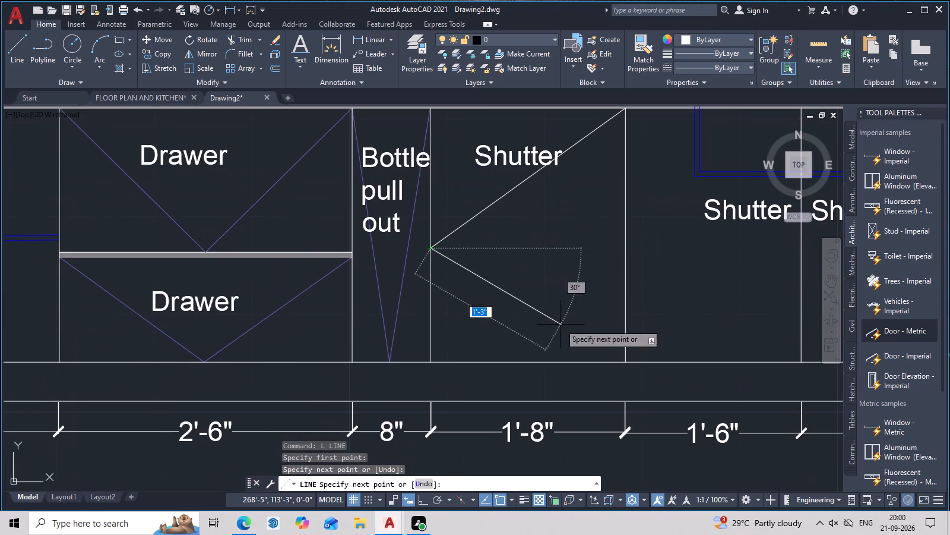
click(624, 358)
key(Escape)
Draw two diagonals in the adjacent 1'-6" sink shutter, from its Garbage & RO side corners to the midpoint of its opposite edge.
scroll(634, 347, down, 4)
middle_drag(635, 344, 518, 361)
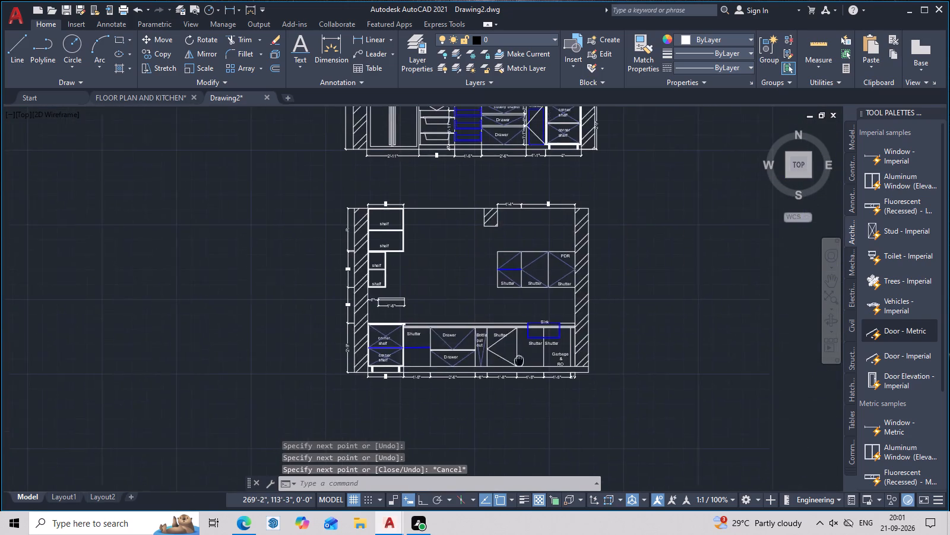
scroll(512, 358, up, 3)
middle_drag(512, 357, 511, 273)
text(l)
key(space)
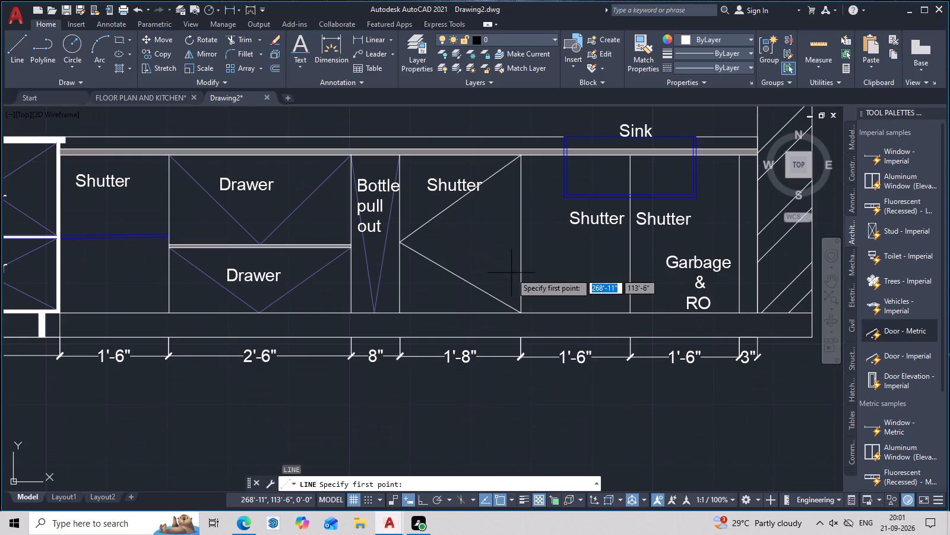
middle_drag(521, 268, 538, 242)
middle_drag(559, 251, 479, 325)
scroll(479, 325, down, 1)
scroll(533, 256, up, 2)
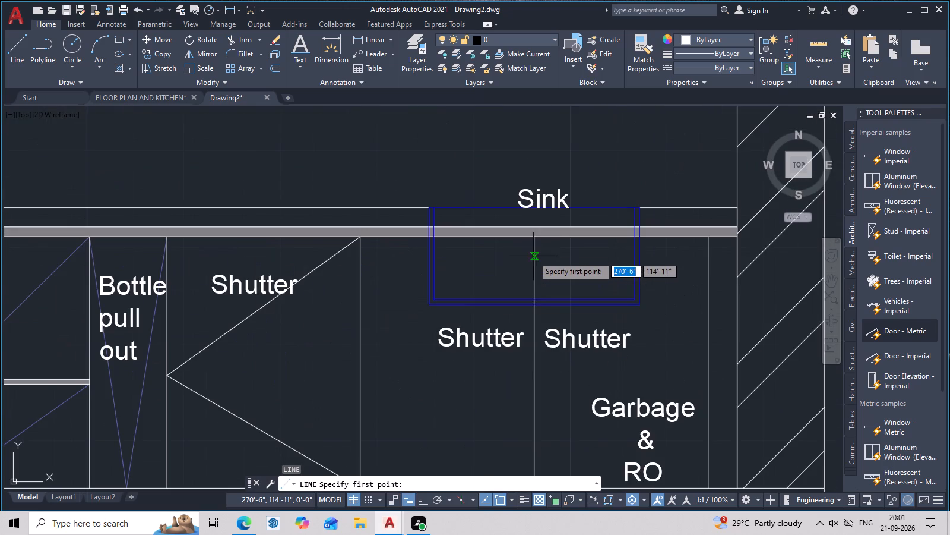
click(533, 238)
right_click(533, 238)
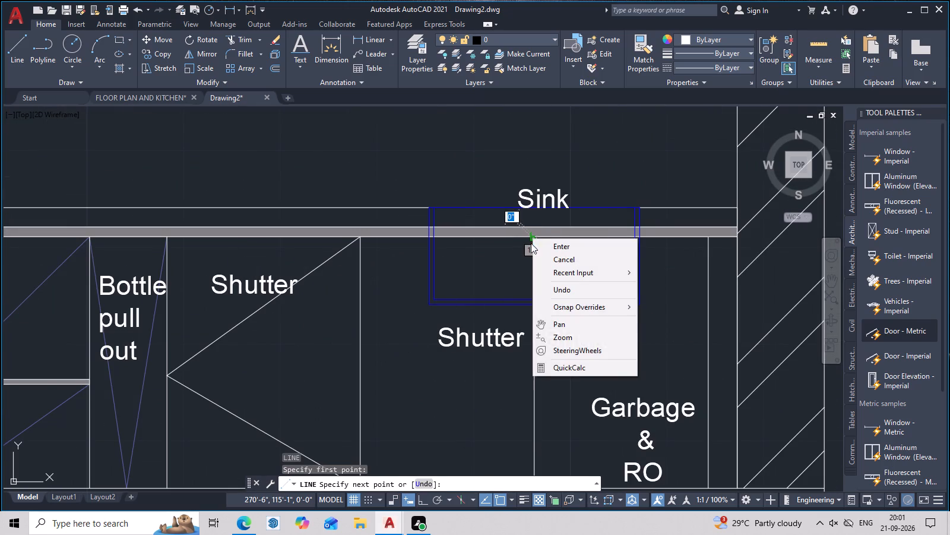
key(Escape)
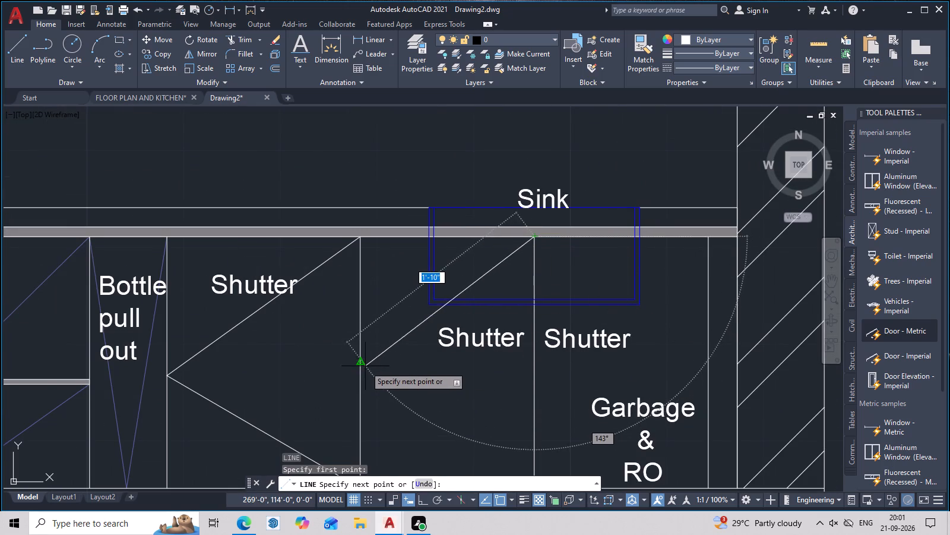
click(363, 364)
middle_drag(439, 405, 444, 282)
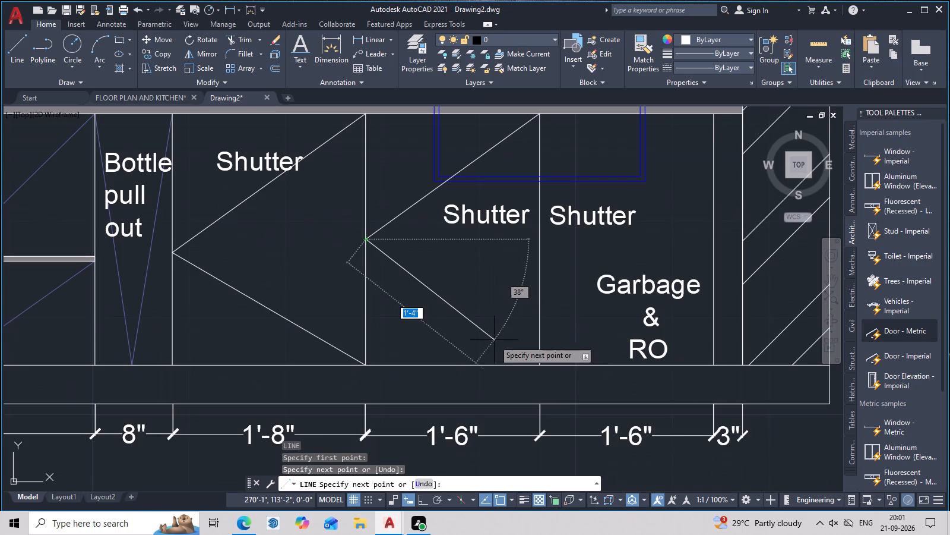
click(536, 366)
right_click(536, 366)
key(Escape)
Mirror the sink shutter's two diagonals into the Garbage & RO shutter about their shared vertical edge, keeping the originals.
scroll(552, 348, down, 3)
middle_drag(556, 342, 506, 348)
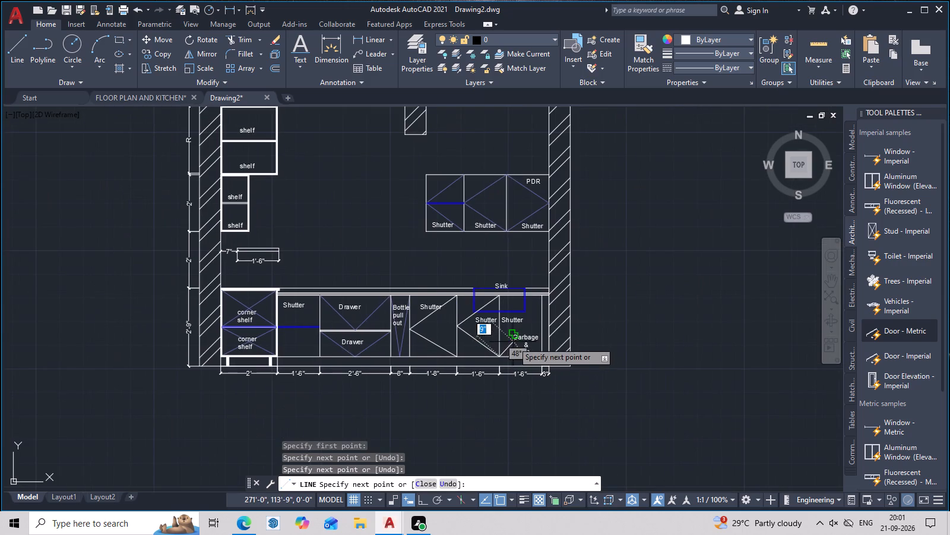
middle_drag(522, 340, 512, 342)
scroll(534, 342, up, 2)
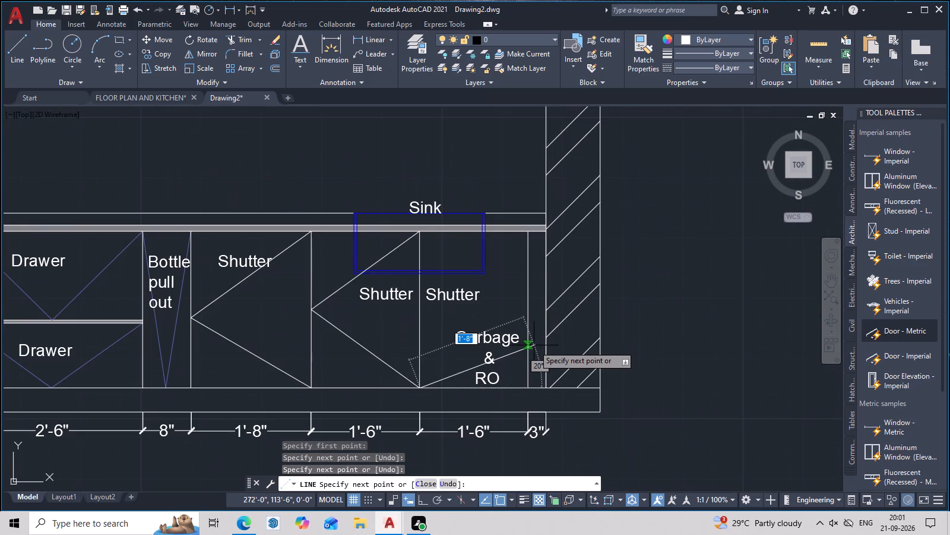
key(Escape)
scroll(457, 319, up, 1)
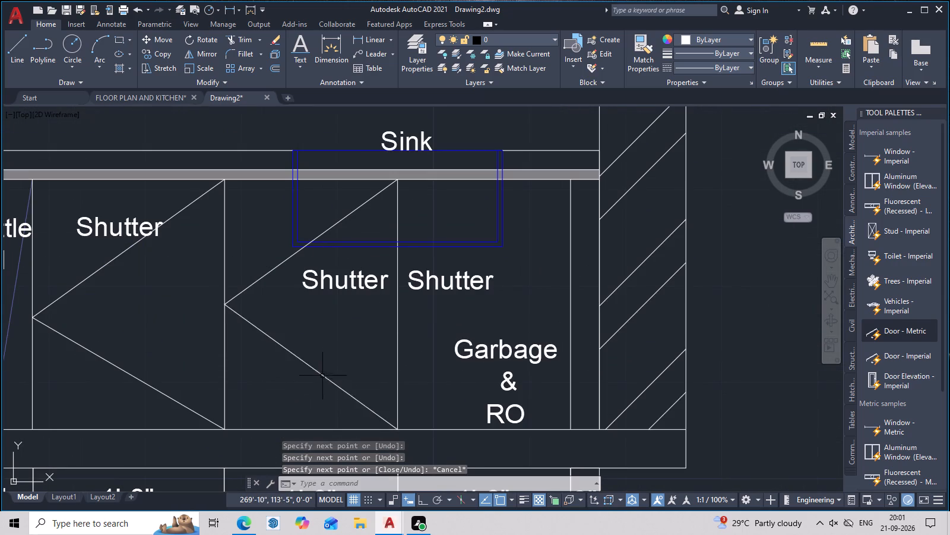
click(324, 373)
click(282, 264)
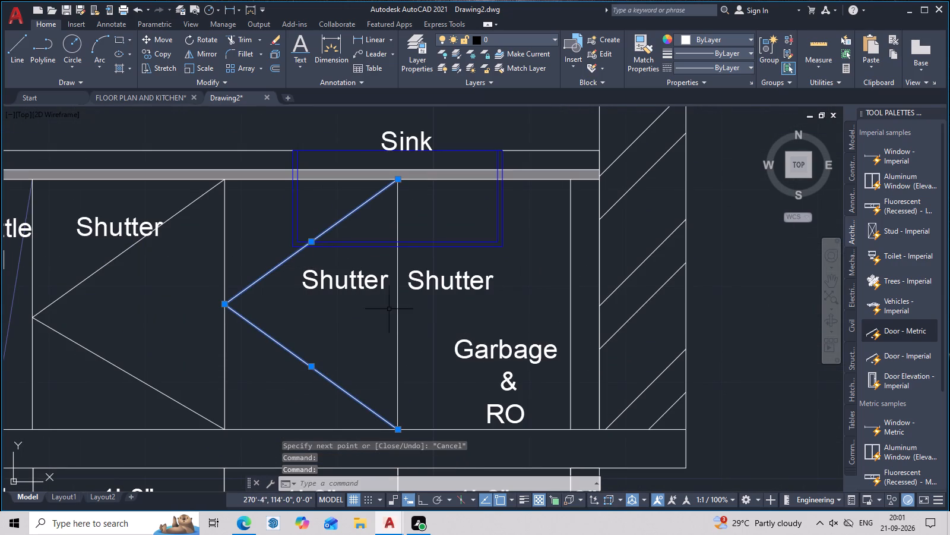
text(mi)
key(space)
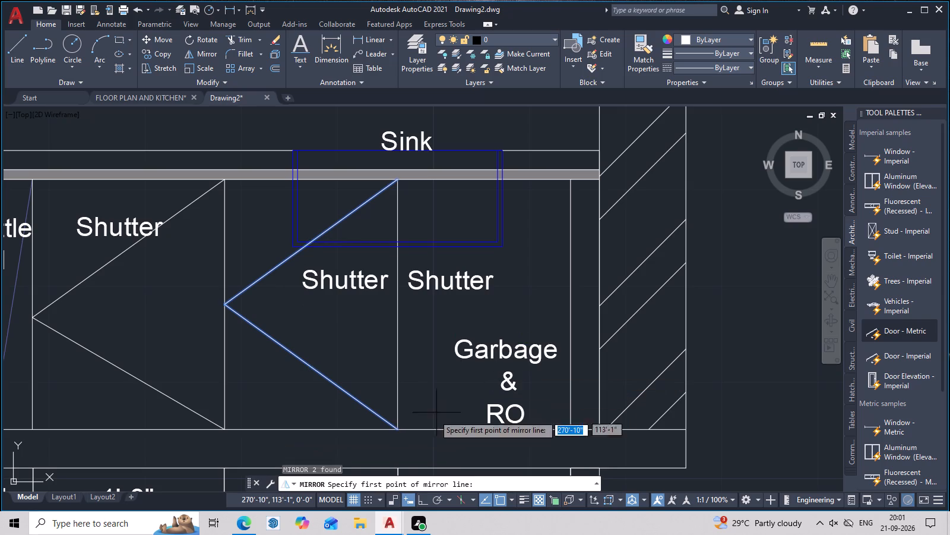
click(397, 430)
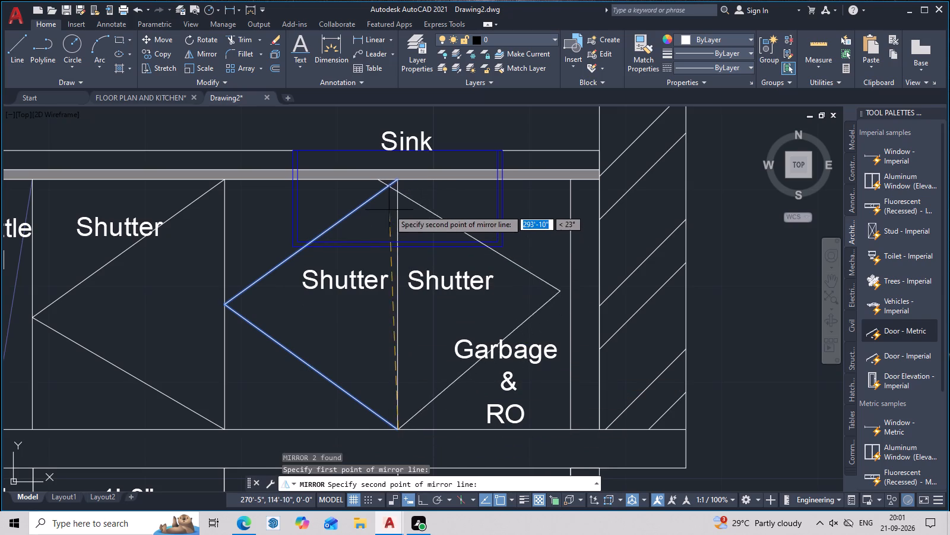
click(396, 182)
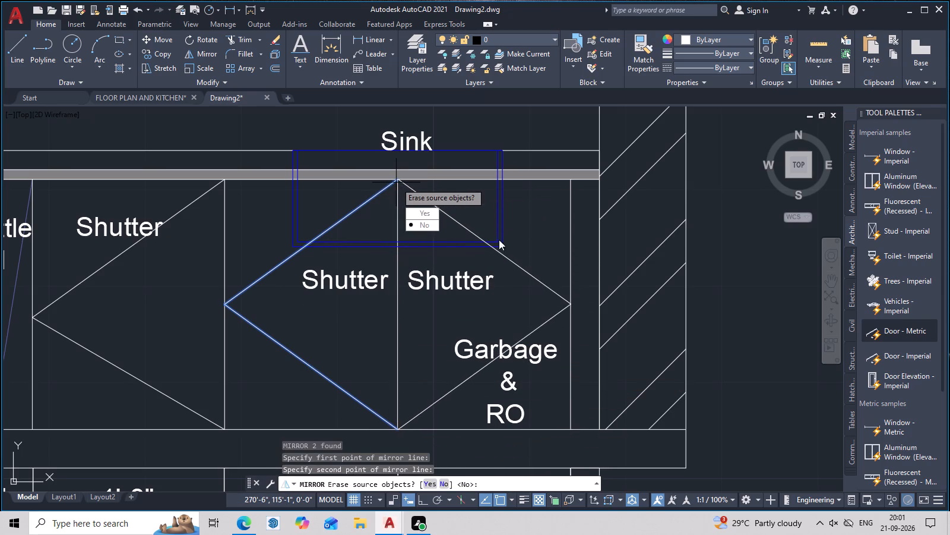
drag(433, 228, 396, 182)
middle_drag(474, 257, 482, 241)
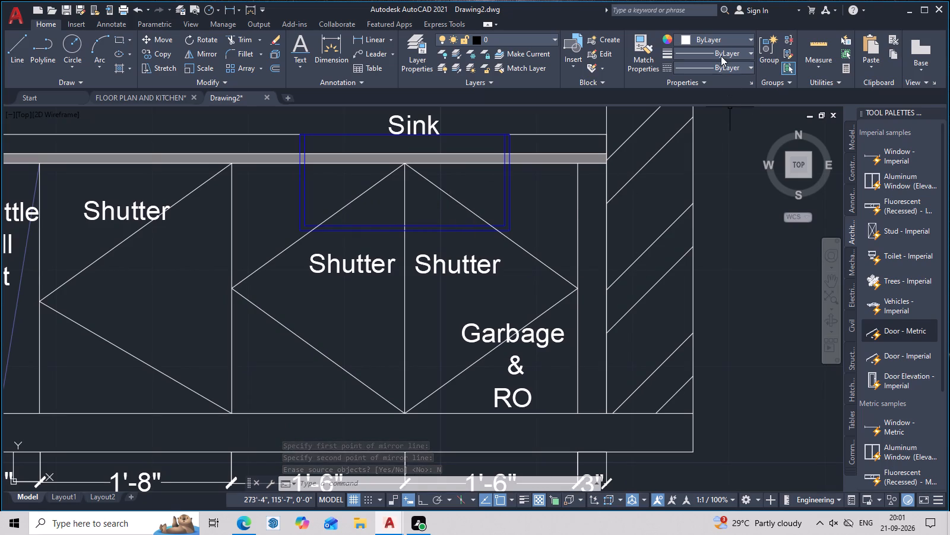
Match the diagonals of the 1'-8" shutter and both 1'-6" shutters under the sink to the bottle pull out's purple-blue diagonal.
click(639, 45)
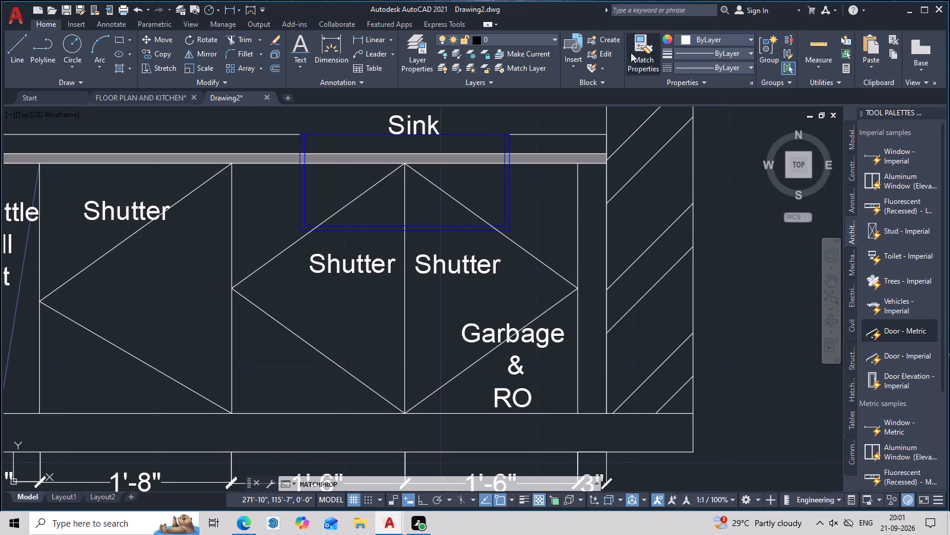
middle_drag(260, 216, 441, 203)
click(204, 245)
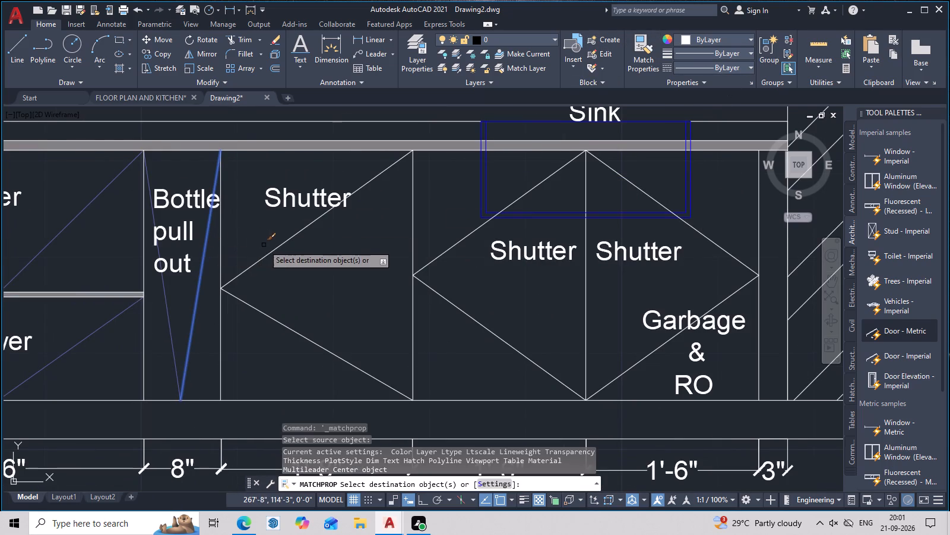
click(275, 248)
click(277, 320)
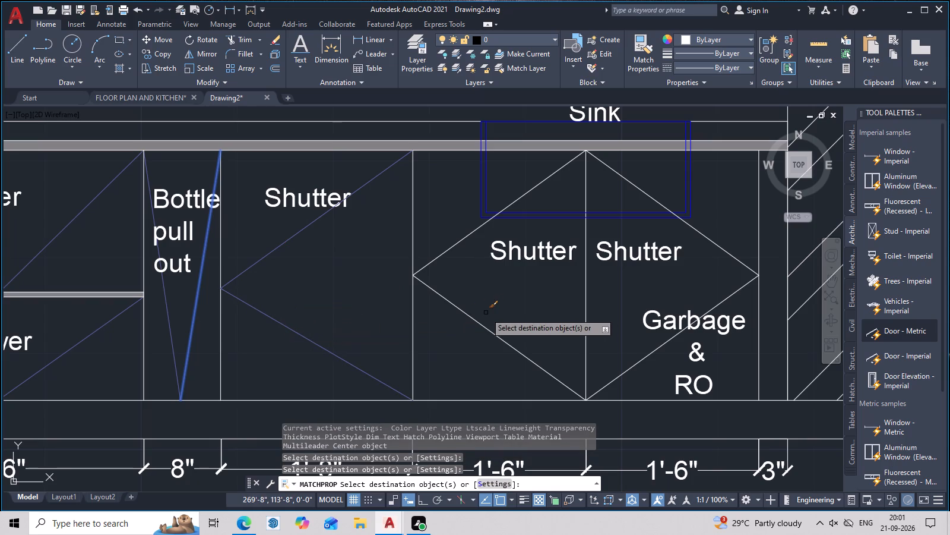
click(495, 334)
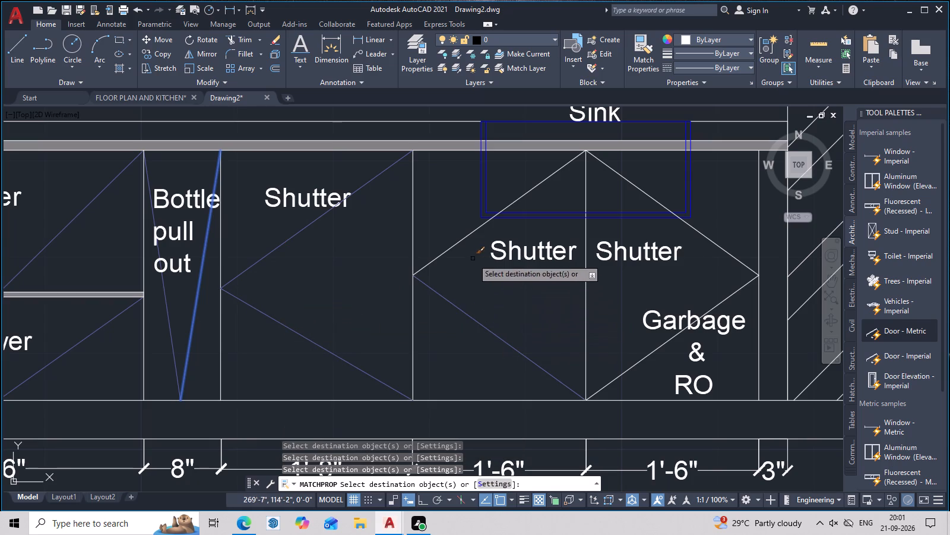
click(461, 240)
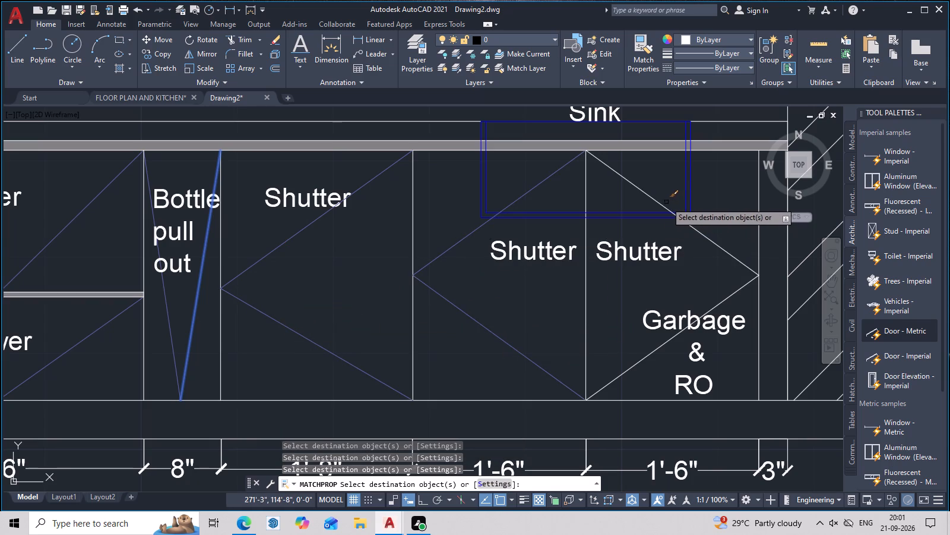
click(660, 202)
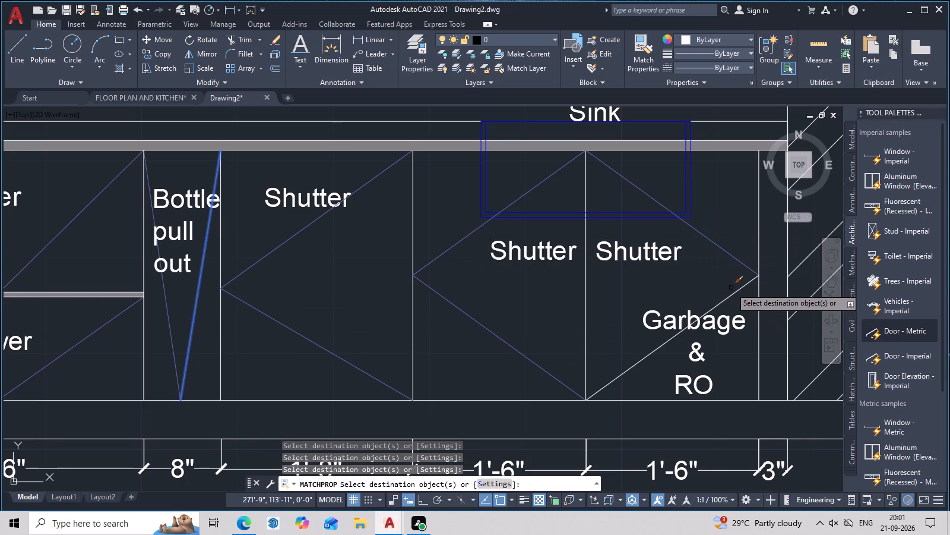
click(736, 292)
scroll(734, 292, down, 2)
middle_click(734, 292)
key(Escape)
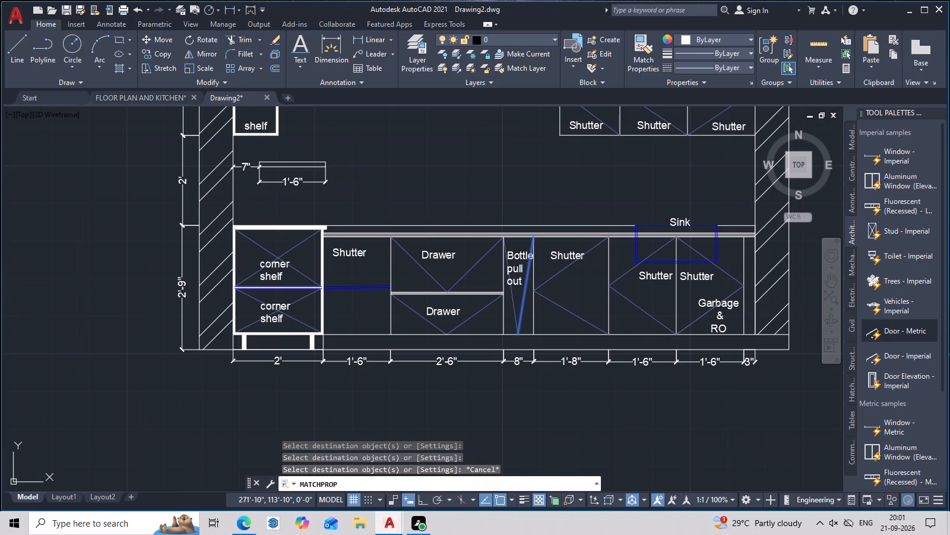
Examine the upper kitchen elevation with the refrigerator and chimney, checking its unit diagonals, labels and dimensions.
scroll(738, 300, down, 3)
middle_drag(748, 314, 739, 357)
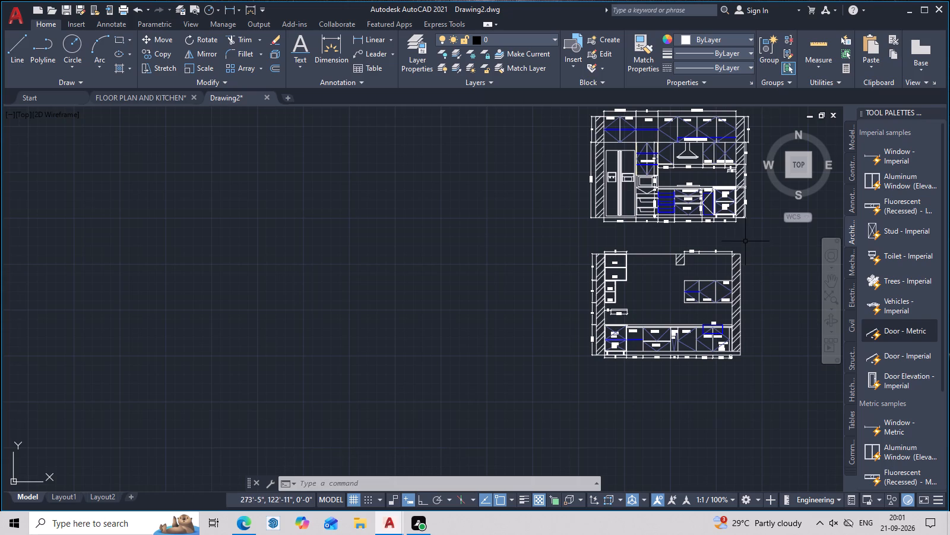
middle_drag(740, 223, 616, 270)
scroll(604, 259, up, 2)
middle_drag(604, 259, 626, 381)
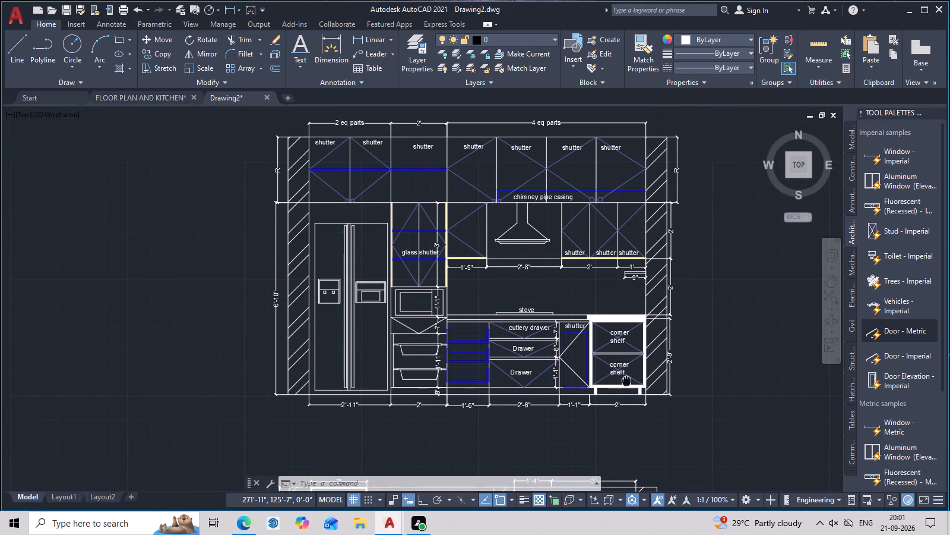
middle_drag(626, 381, 626, 382)
middle_drag(626, 380, 632, 367)
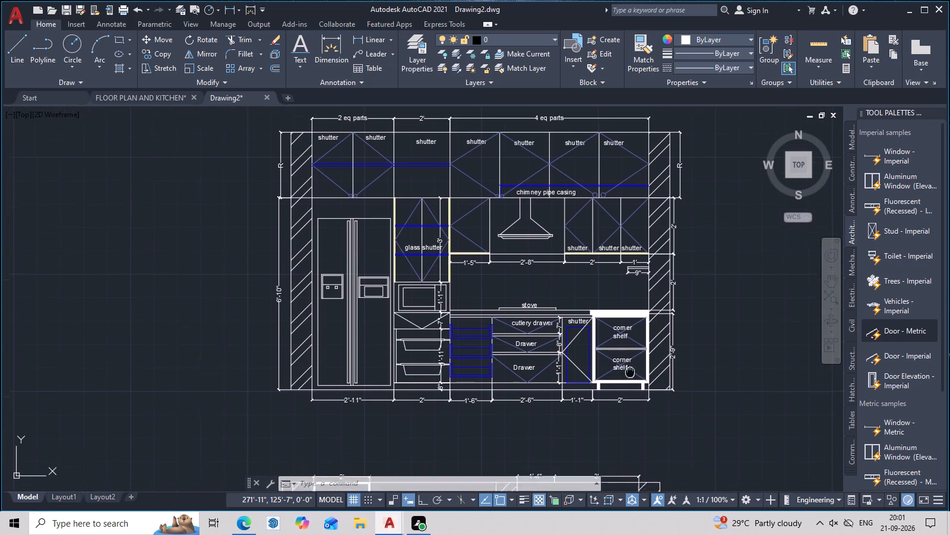
middle_drag(632, 367, 642, 342)
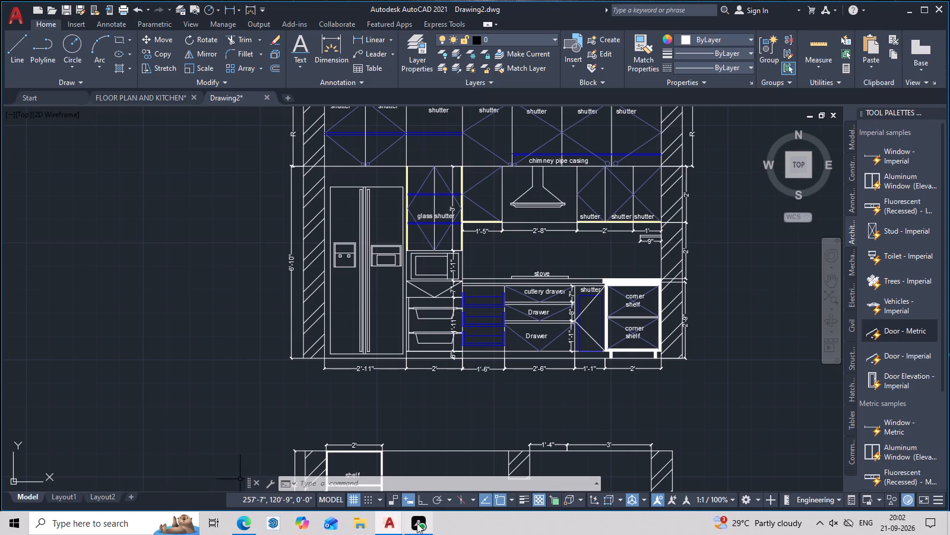
Examine the lower kitchen elevation with the sink, from its shelves and wall shutters down to the base units.
scroll(419, 519, down, 1)
scroll(438, 407, down, 2)
middle_drag(455, 396, 475, 219)
scroll(473, 251, up, 3)
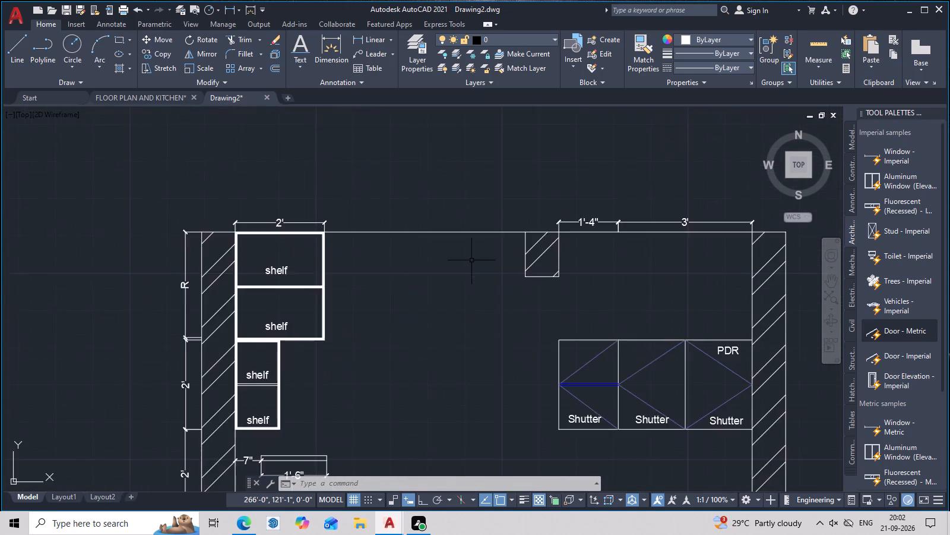
middle_drag(471, 260, 474, 185)
scroll(473, 222, down, 3)
middle_drag(473, 250, 464, 280)
scroll(462, 287, up, 2)
middle_drag(462, 287, 459, 226)
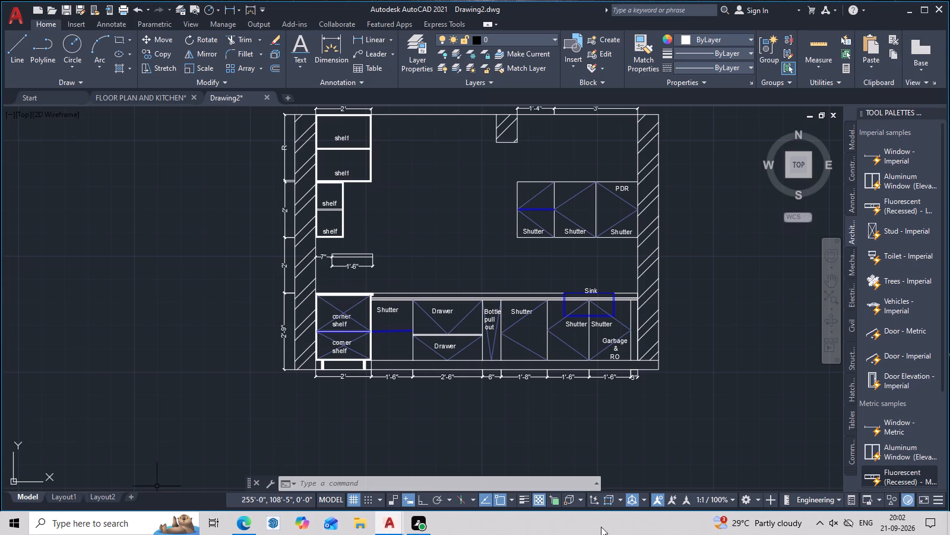
Switch to the FLOOR PLAN AND KITCHEN drawing and examine the house plan's rooms, labels and stairs.
middle_drag(448, 211, 478, 353)
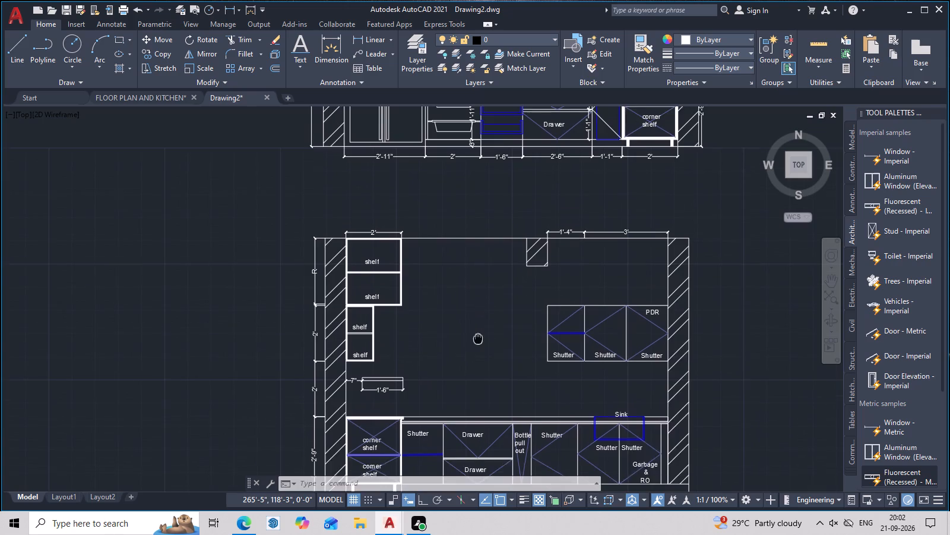
middle_drag(478, 353, 456, 203)
scroll(511, 276, down, 2)
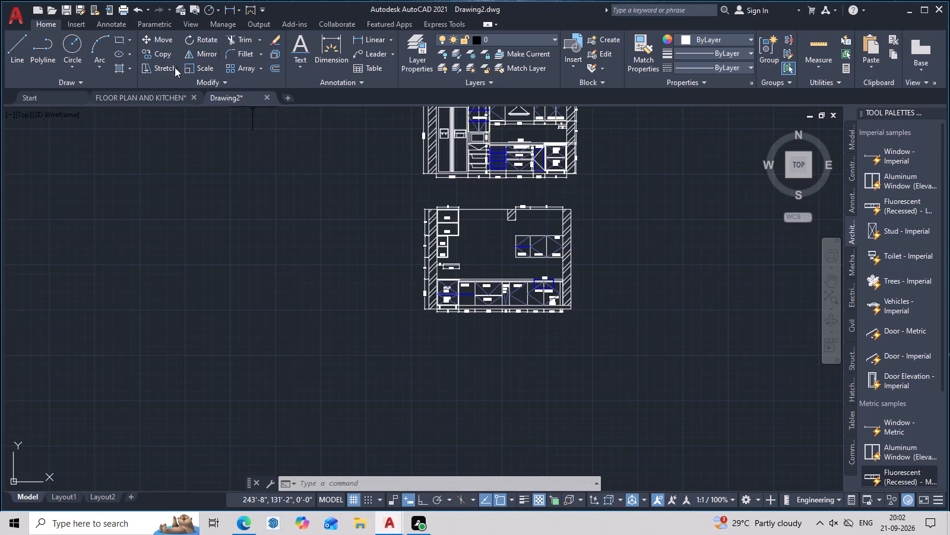
click(166, 94)
scroll(396, 220, down, 2)
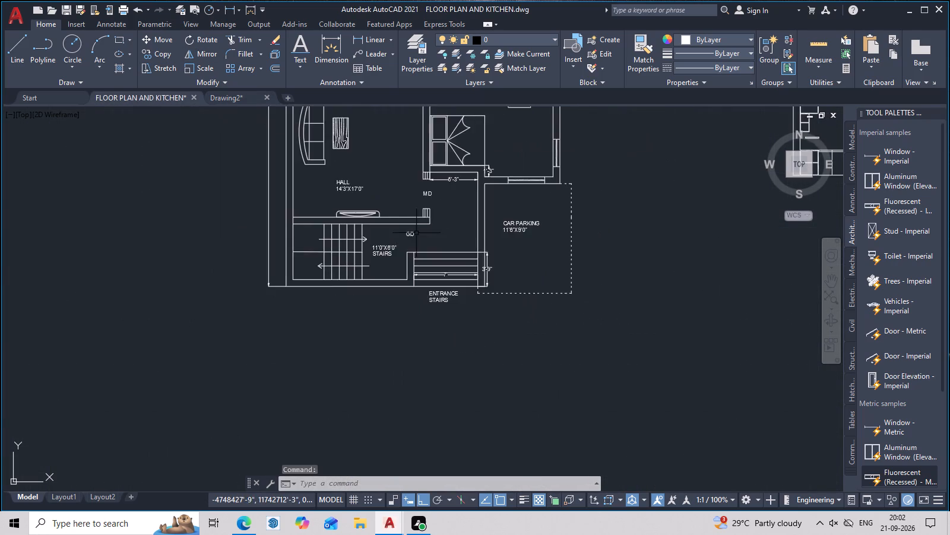
scroll(416, 233, down, 1)
middle_drag(418, 245, 423, 327)
scroll(416, 260, up, 3)
middle_drag(417, 263, 421, 360)
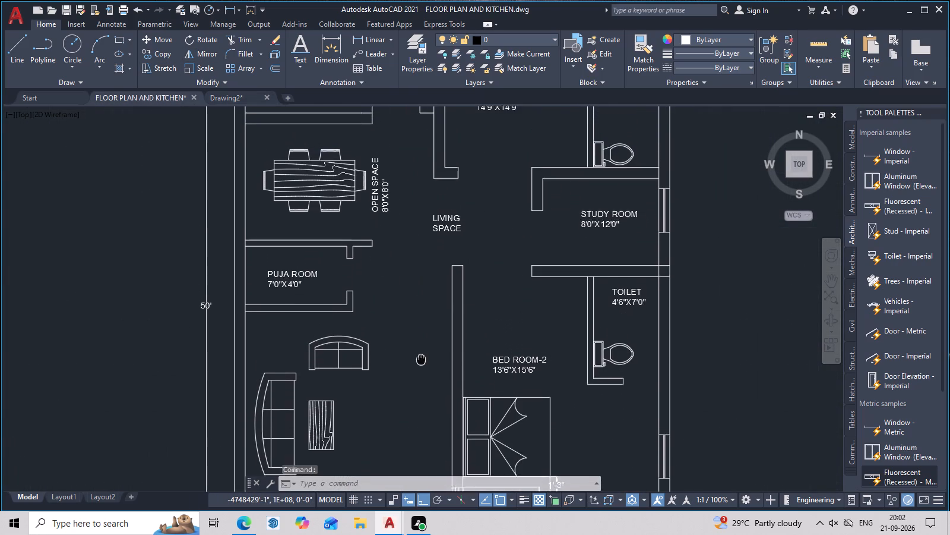
middle_drag(421, 360, 422, 361)
scroll(417, 343, down, 1)
middle_drag(423, 373, 428, 293)
scroll(432, 288, down, 2)
middle_drag(433, 308, 429, 348)
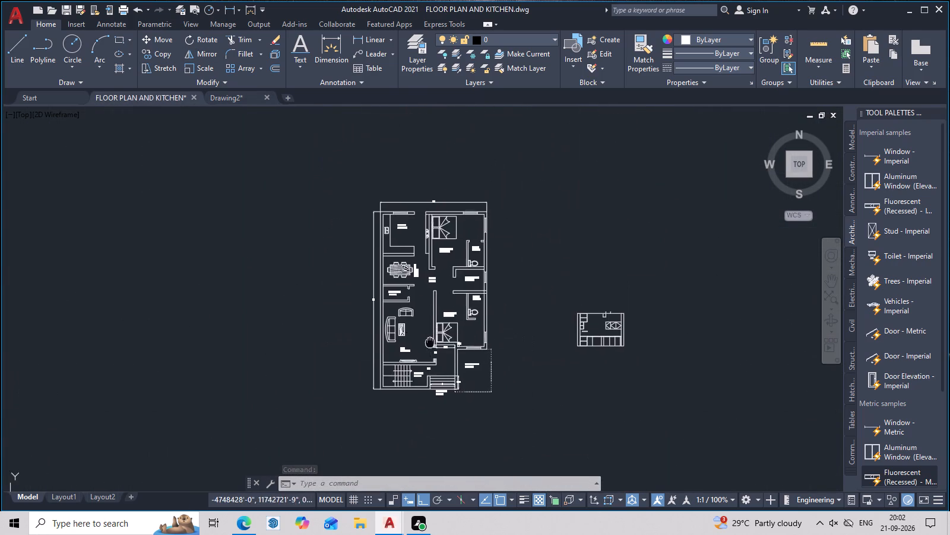
middle_drag(429, 348, 427, 360)
scroll(429, 327, up, 2)
middle_drag(436, 303, 454, 279)
scroll(456, 272, up, 3)
scroll(456, 270, down, 3)
middle_drag(462, 302, 469, 280)
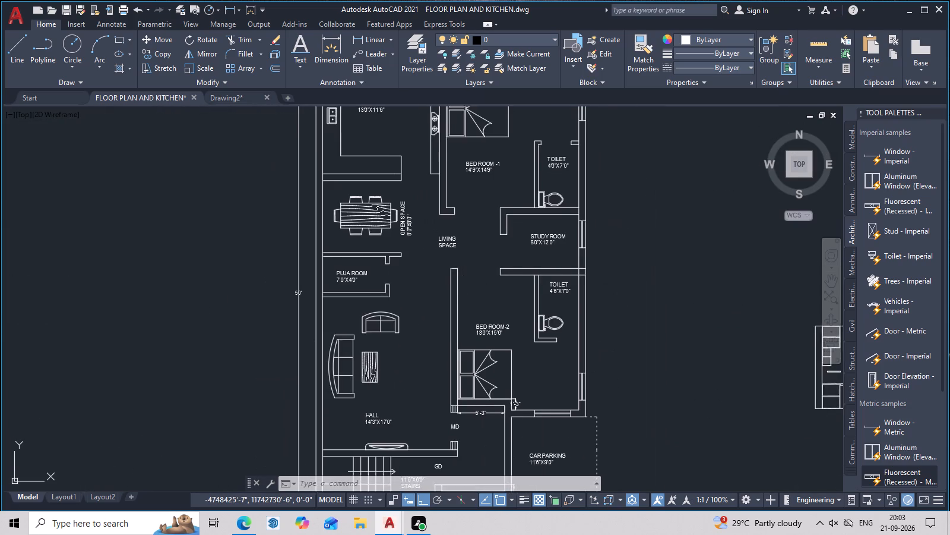
middle_drag(469, 280, 472, 247)
middle_drag(506, 326, 508, 283)
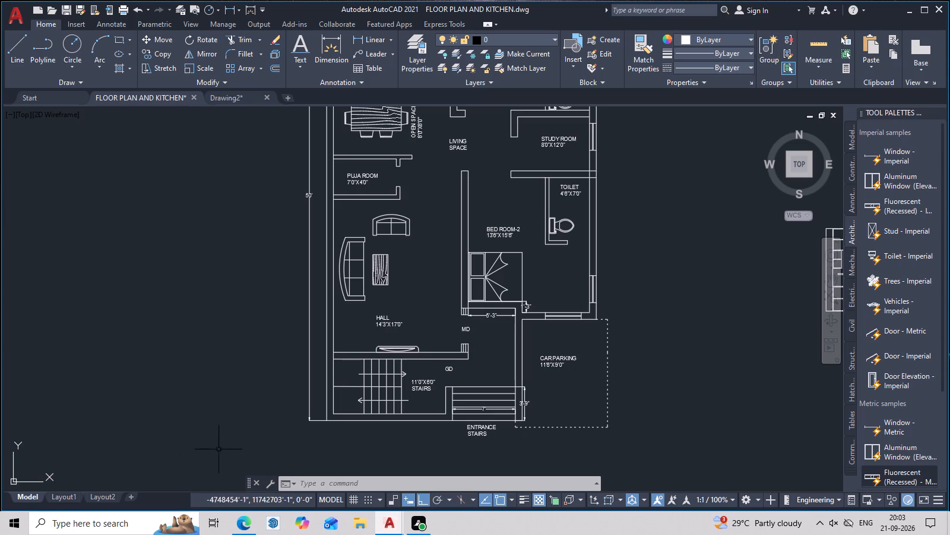
Delete the small unlabelled kitchen elevation standing beside the house floor plan.
scroll(188, 379, down, 2)
middle_drag(91, 361, 193, 347)
scroll(475, 309, up, 2)
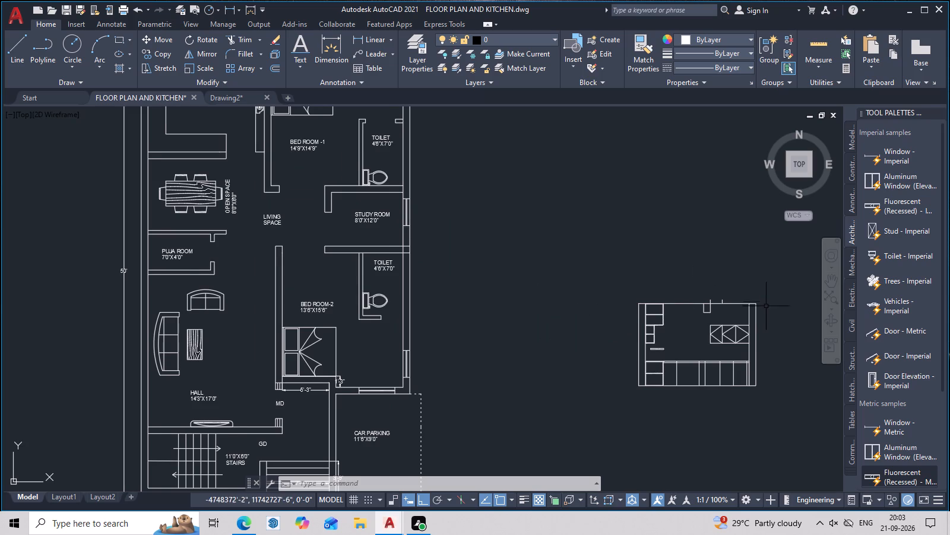
middle_drag(764, 307, 669, 246)
drag(695, 215, 741, 345)
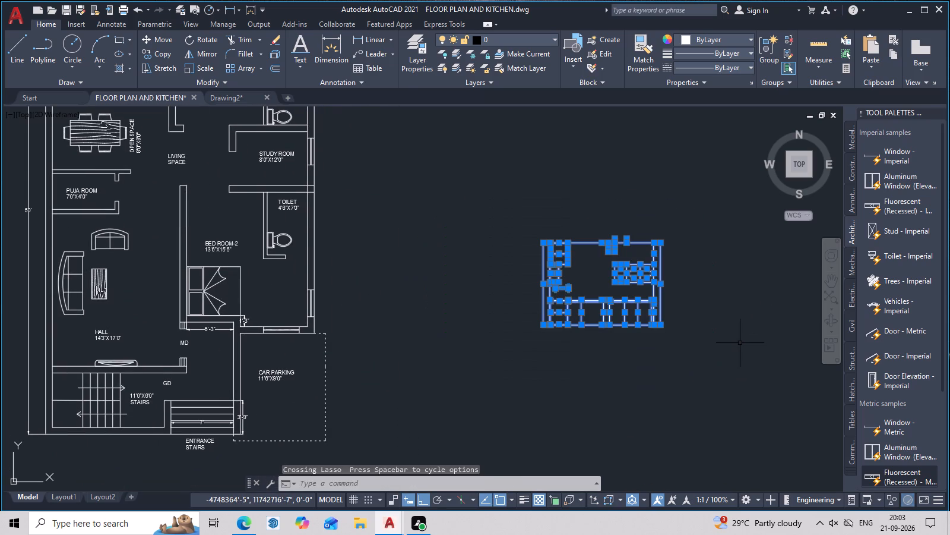
key(Delete)
scroll(589, 311, down, 3)
middle_drag(589, 311, 597, 388)
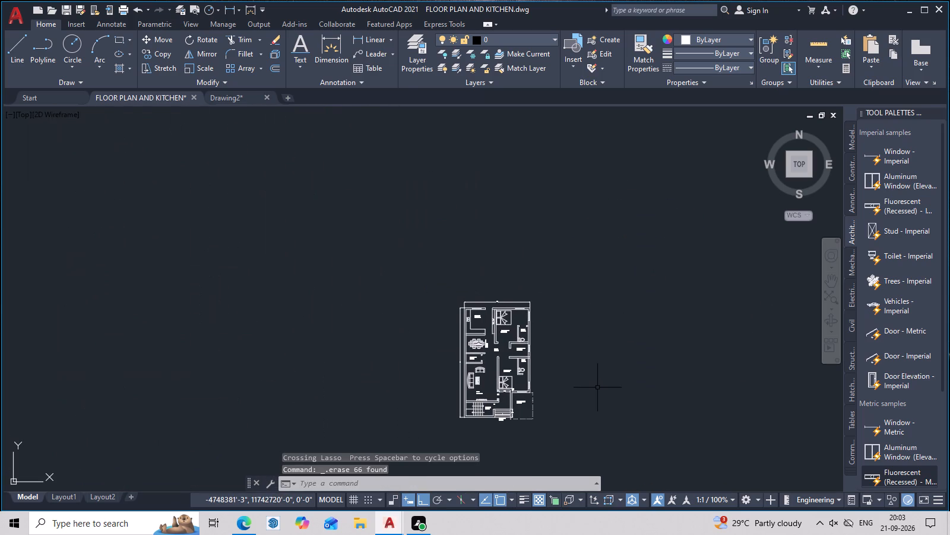
key(Escape)
Examine the floor plan's room labels around the living space, study room, toilets and Bed Room-2.
middle_drag(592, 392, 609, 369)
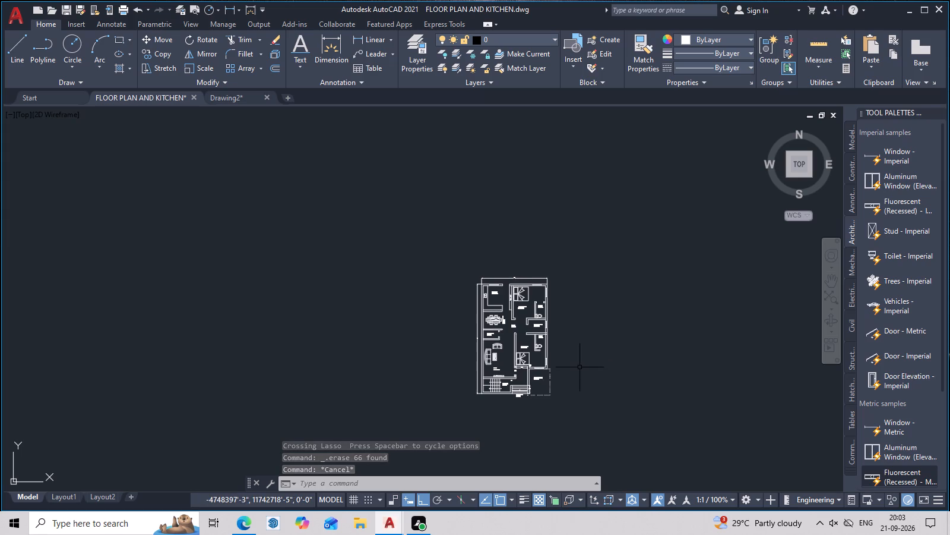
middle_drag(579, 367, 581, 307)
scroll(560, 291, up, 2)
middle_drag(560, 289, 548, 364)
scroll(505, 359, up, 2)
middle_drag(504, 354, 558, 338)
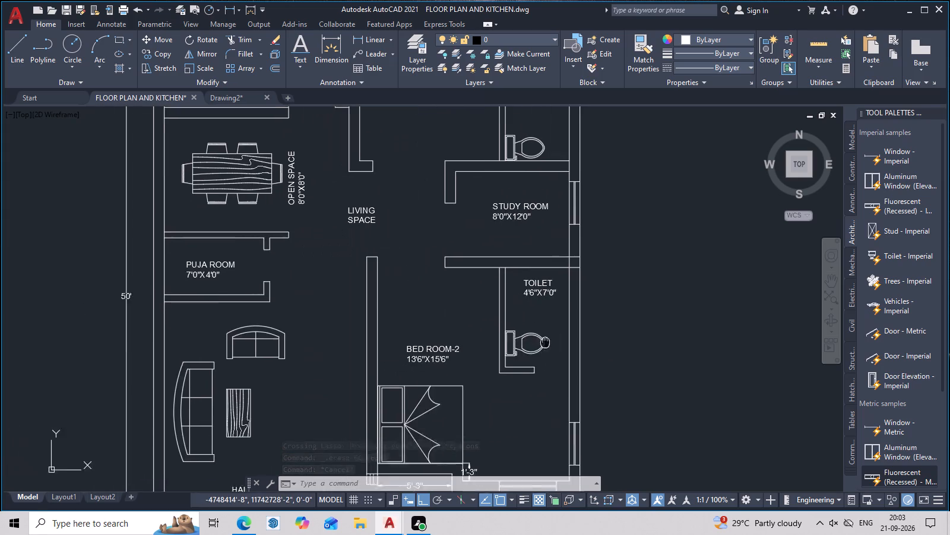
middle_drag(558, 338, 558, 337)
click(560, 336)
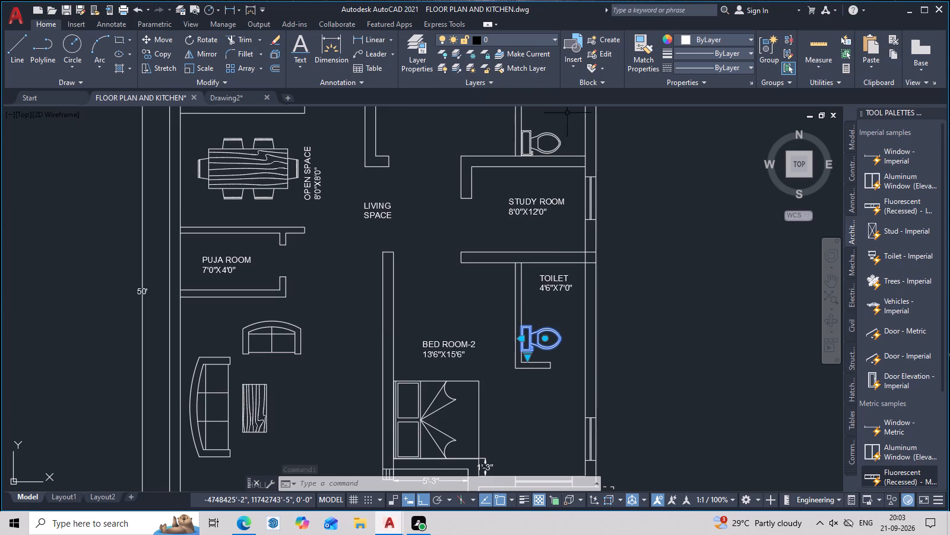
key(Escape)
scroll(502, 314, down, 2)
middle_drag(502, 314, 561, 287)
scroll(550, 280, up, 1)
scroll(515, 229, up, 1)
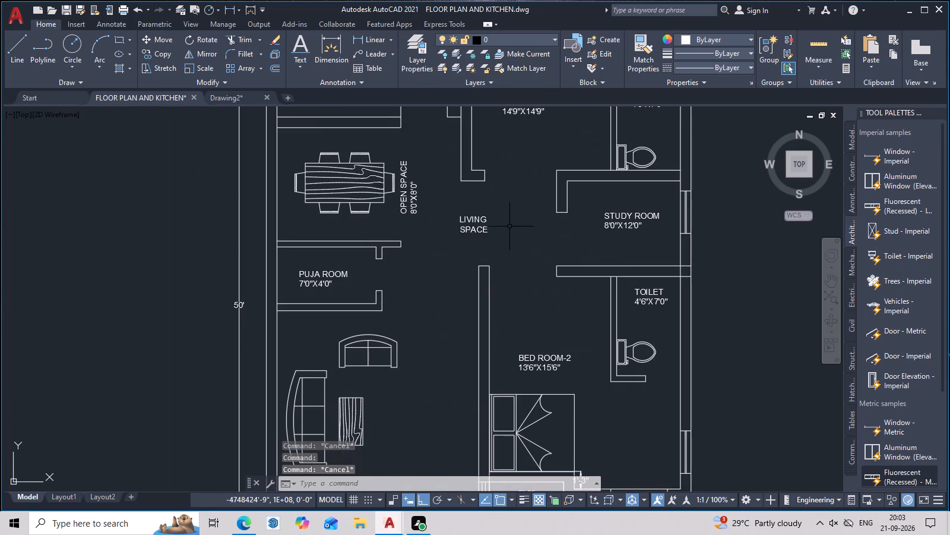
Create a layer named text with cyan index color 130.
text(la)
key(space)
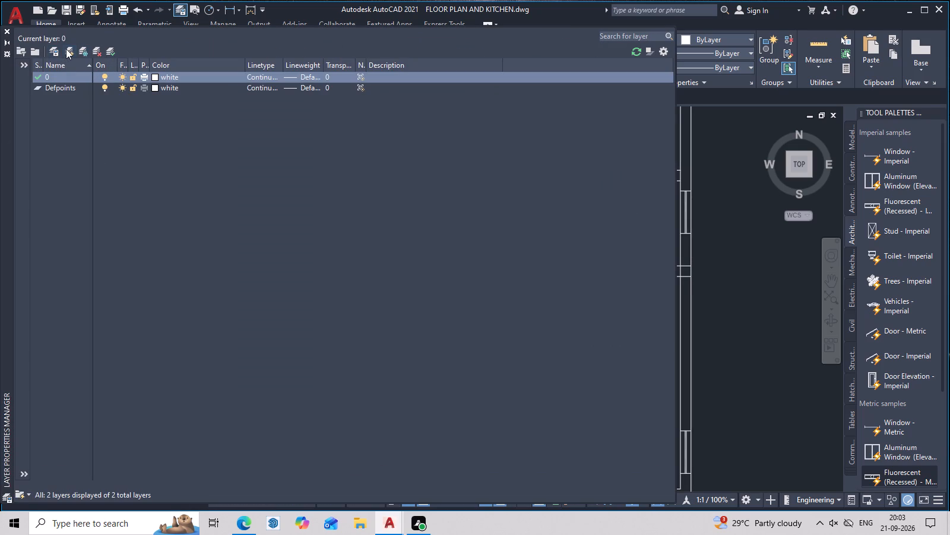
click(69, 49)
key(BackSpace)
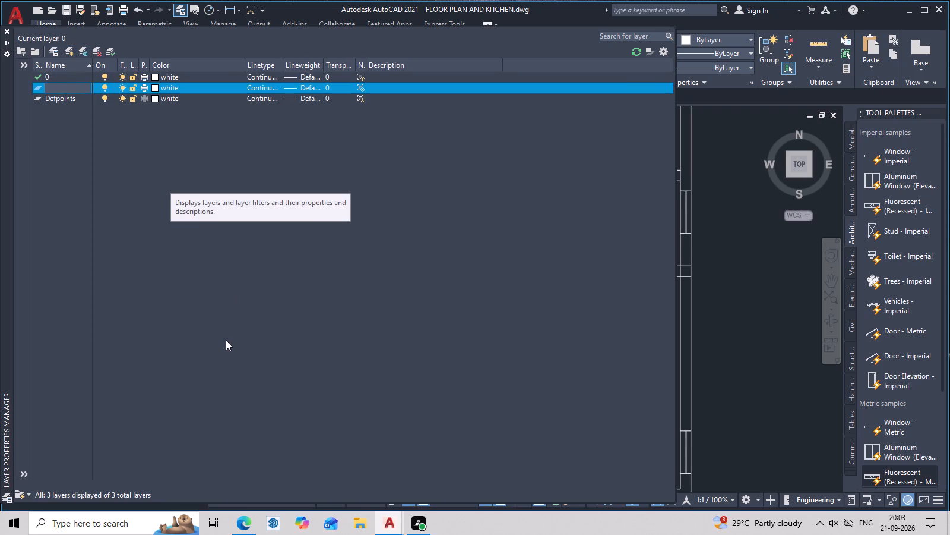
text(text)
key(space)
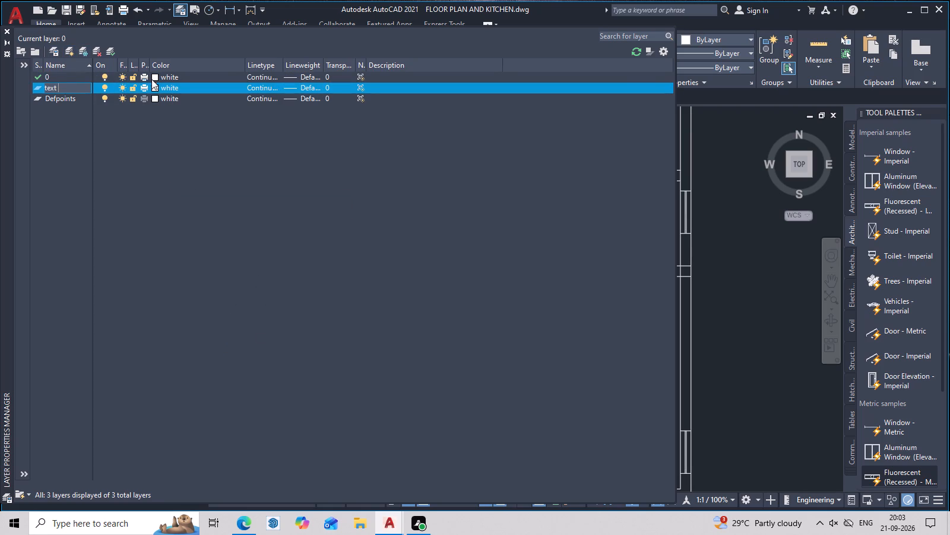
click(155, 83)
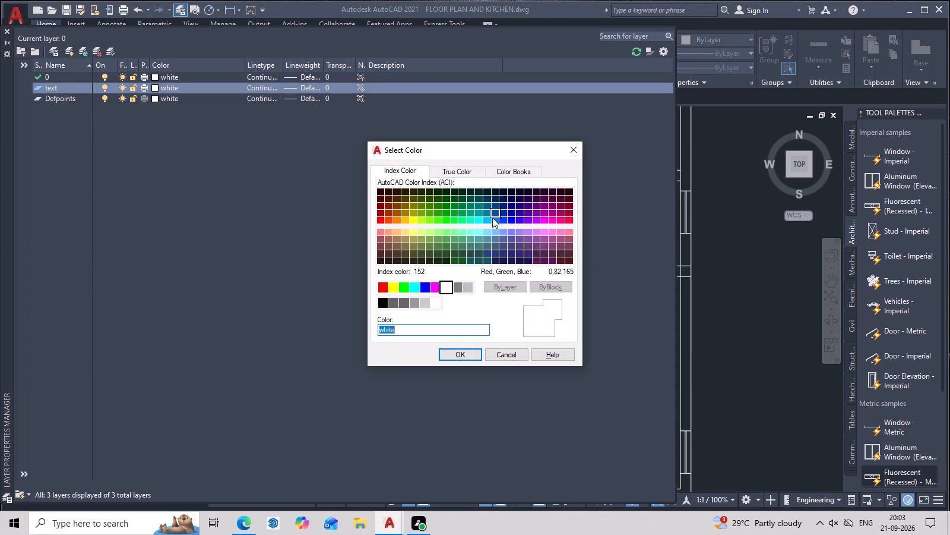
click(487, 218)
click(482, 223)
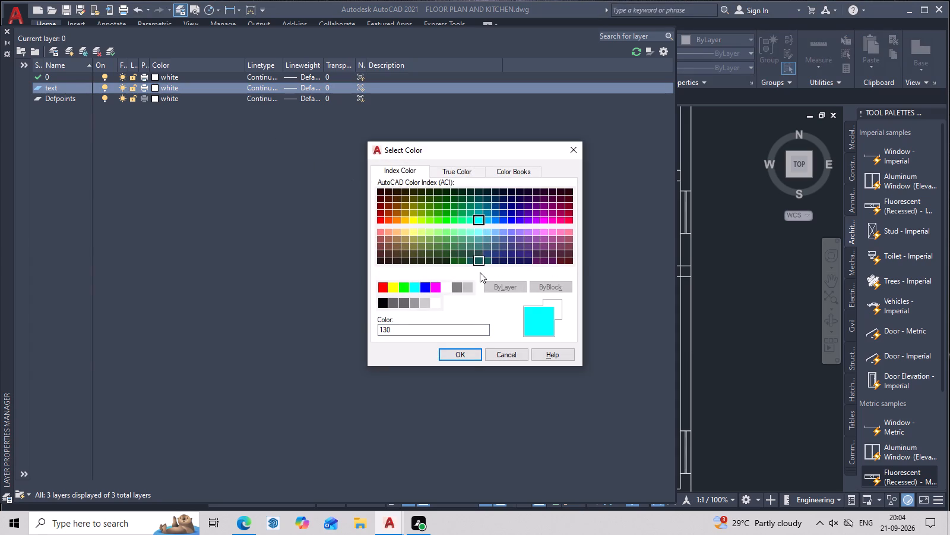
click(468, 356)
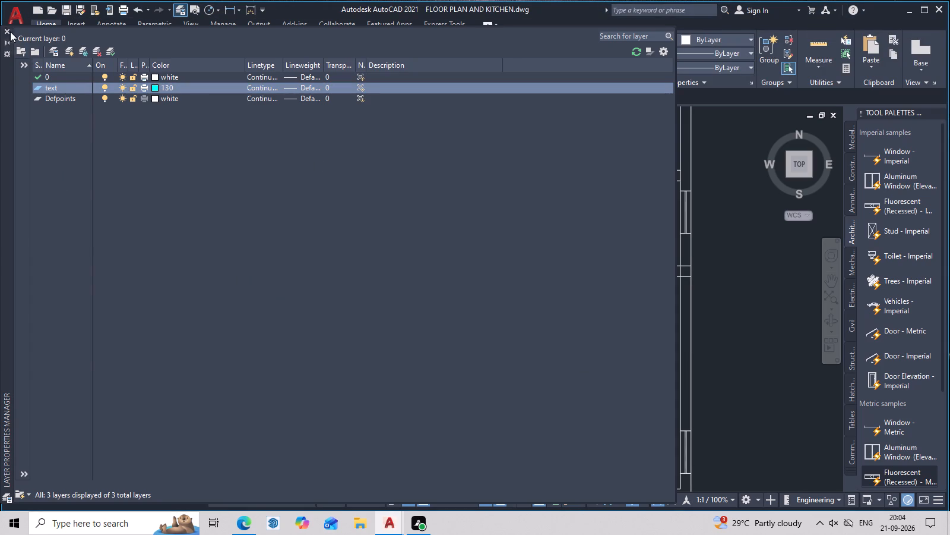
click(8, 32)
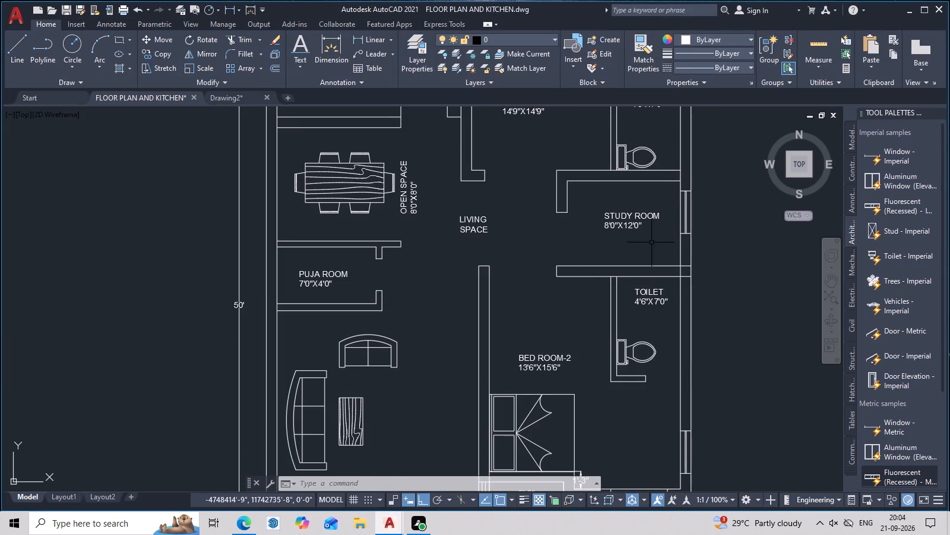
Move the STUDY ROOM label with its size text onto the text layer.
double_click(632, 221)
drag(626, 222, 605, 235)
click(604, 235)
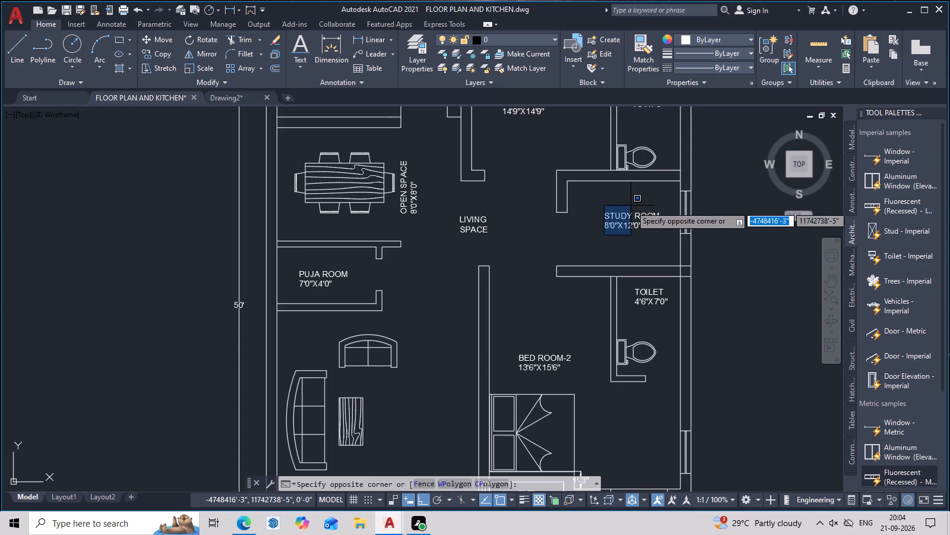
click(631, 206)
click(634, 213)
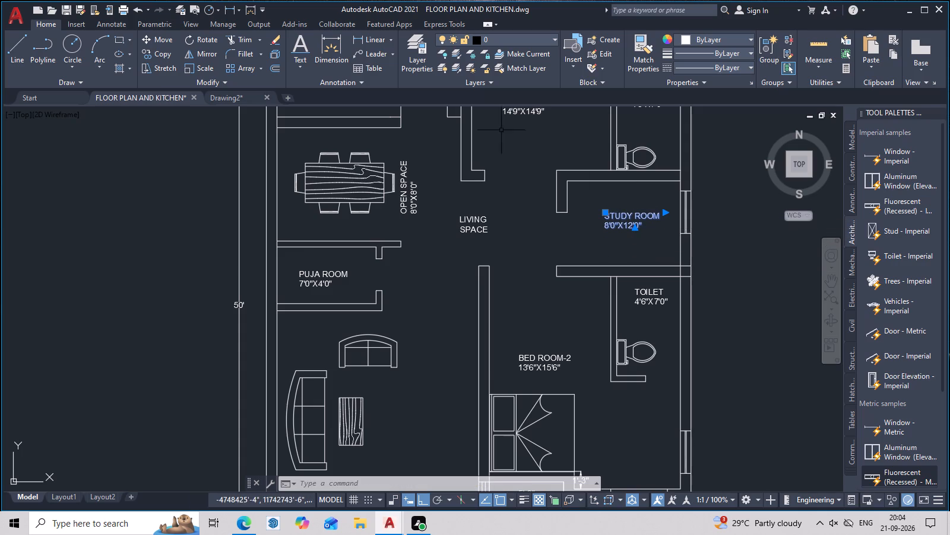
click(541, 42)
click(516, 85)
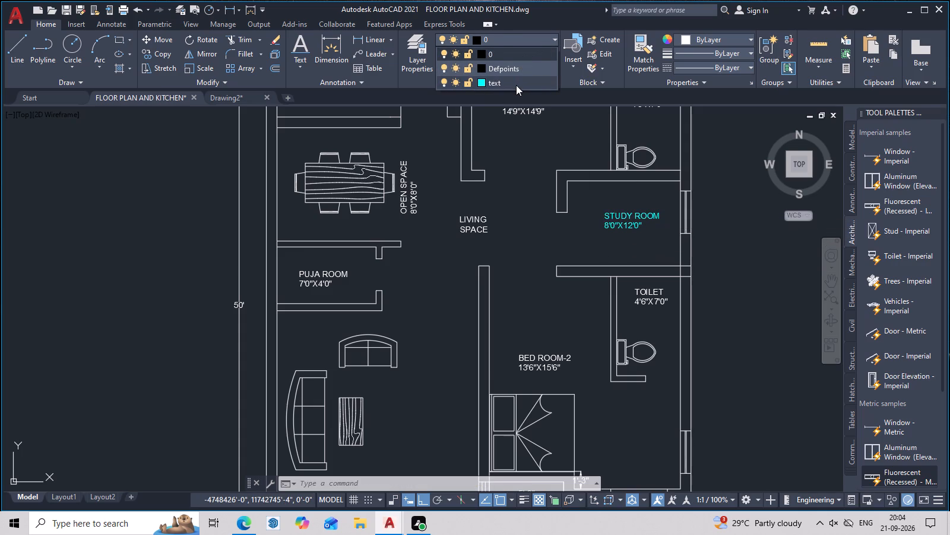
key(Escape)
Match the LIVING SPACE, BED ROOM-2, adjoining TOILET and HALL labels to the STUDY ROOM label's properties.
click(636, 53)
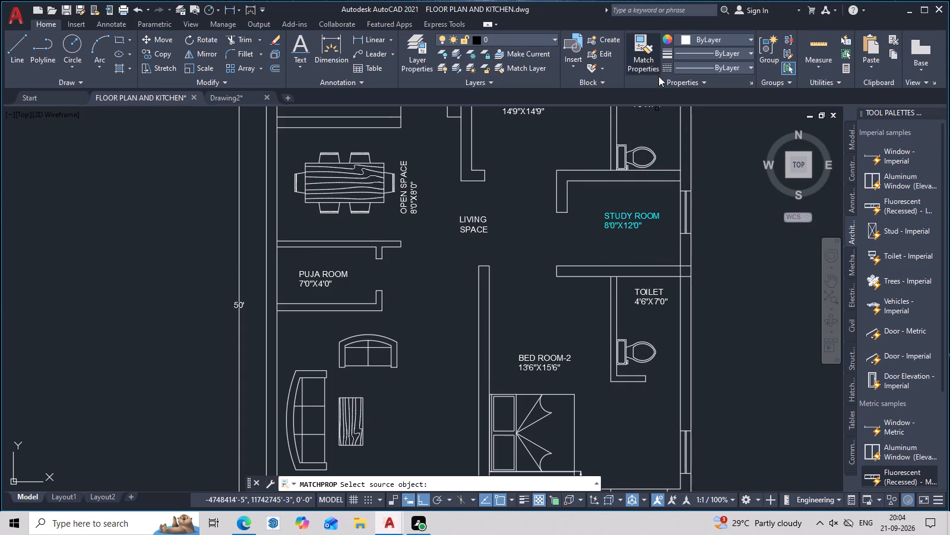
double_click(612, 211)
click(488, 221)
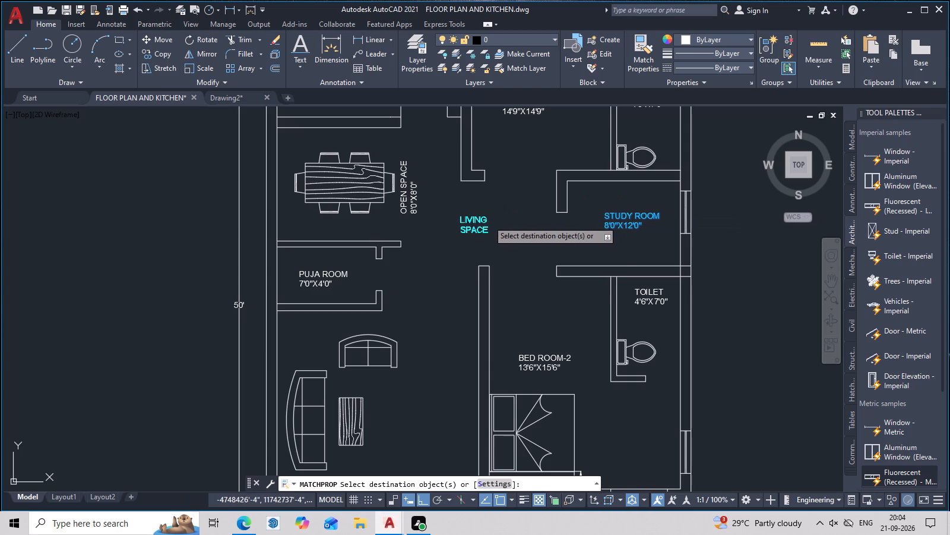
click(547, 362)
middle_drag(565, 370, 518, 281)
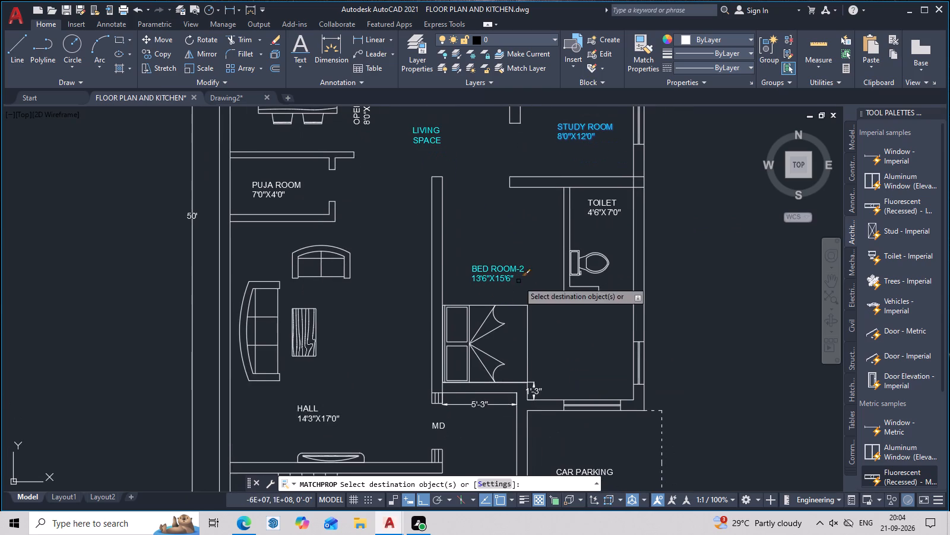
click(606, 210)
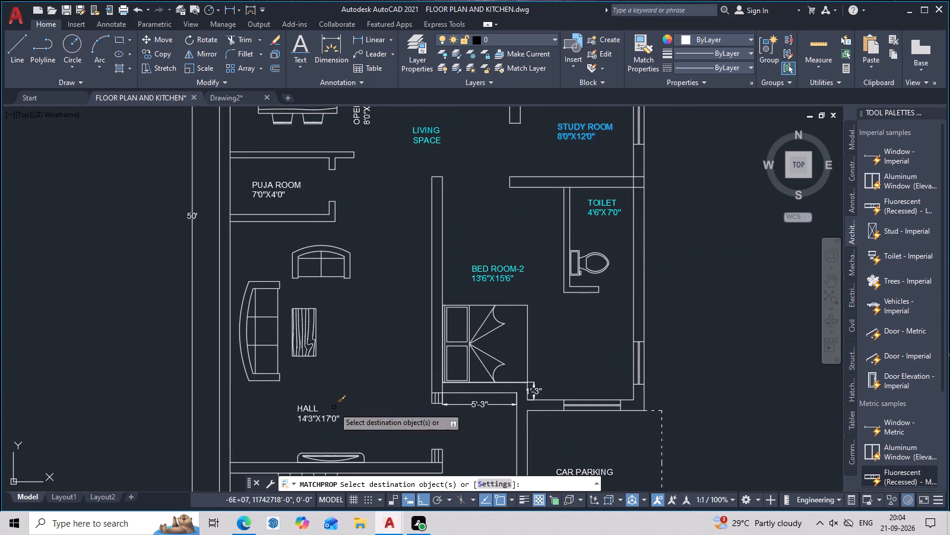
click(328, 419)
Match the GD, MD, CAR PARKING and 11'0"X6'0" STAIRS labels to the STUDY ROOM label's properties.
scroll(351, 349, down, 2)
middle_drag(371, 354, 400, 287)
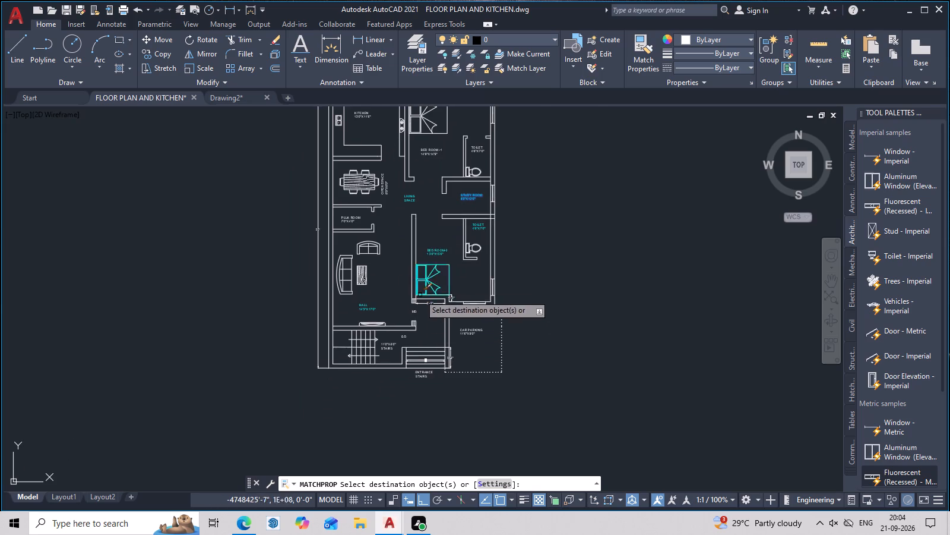
scroll(420, 317, up, 2)
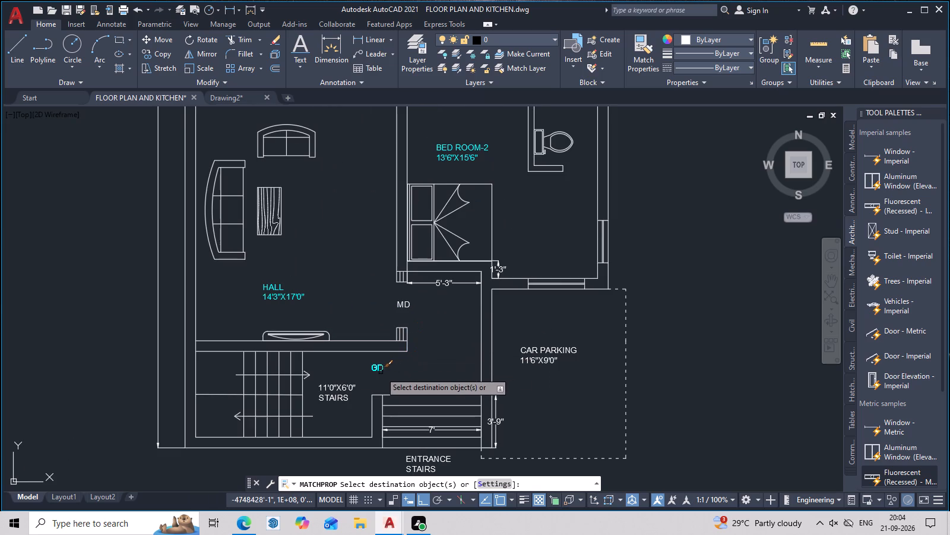
click(381, 370)
click(401, 307)
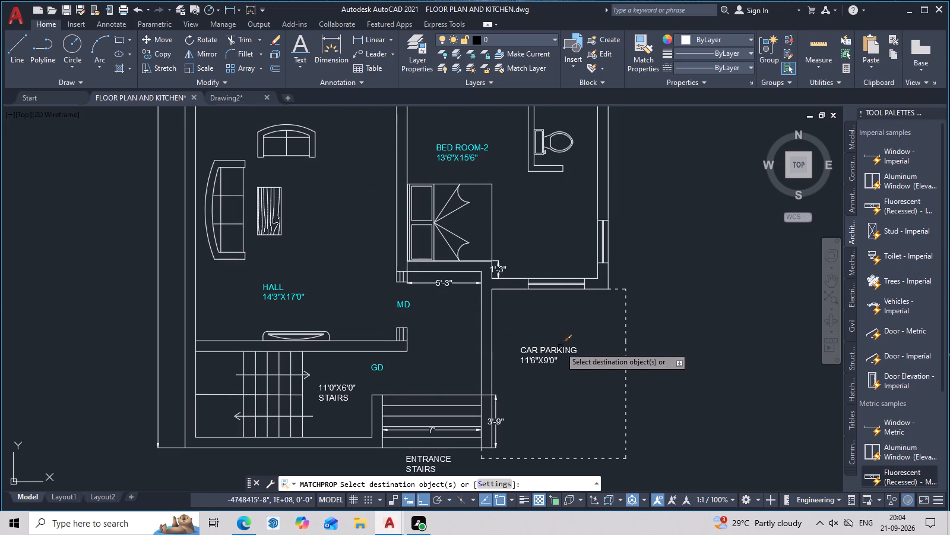
click(559, 347)
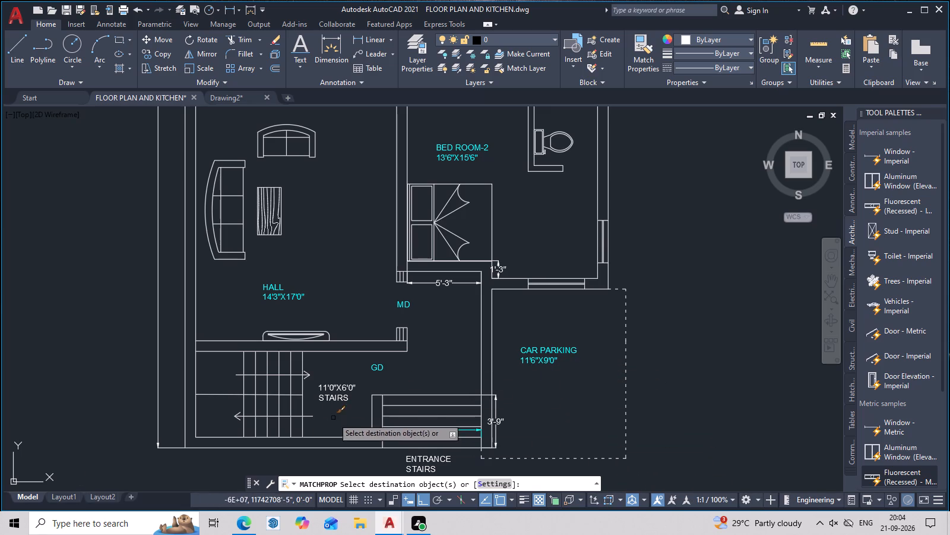
click(333, 395)
Match the PUJA ROOM, OPEN SPACE, BED ROOM-1, its adjoining TOILET and KITCHEN labels to the STUDY ROOM label's properties.
scroll(405, 378, down, 1)
middle_drag(426, 371, 459, 473)
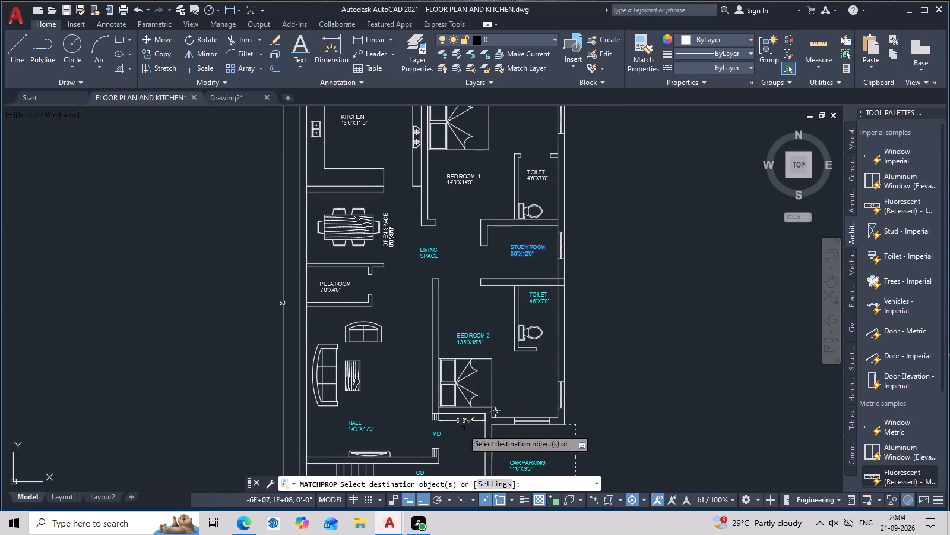
click(322, 284)
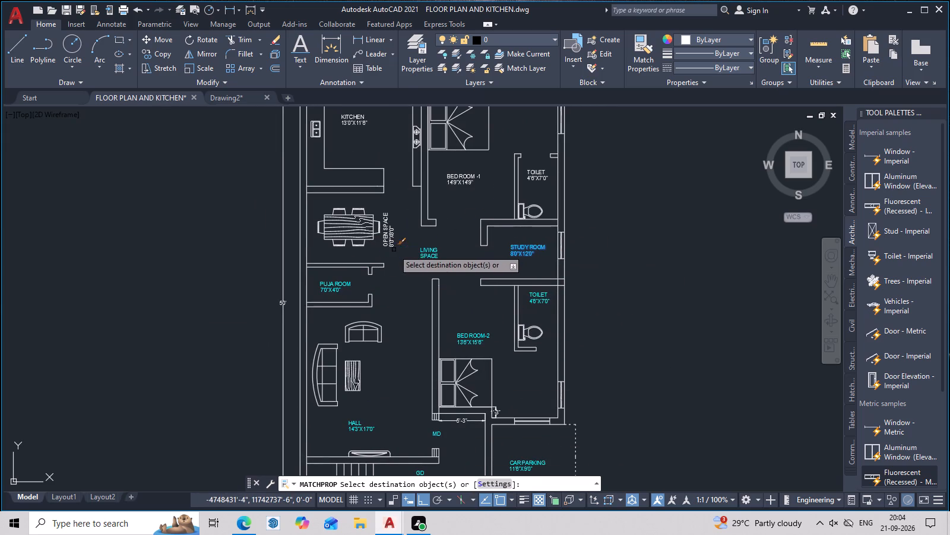
click(394, 250)
click(388, 237)
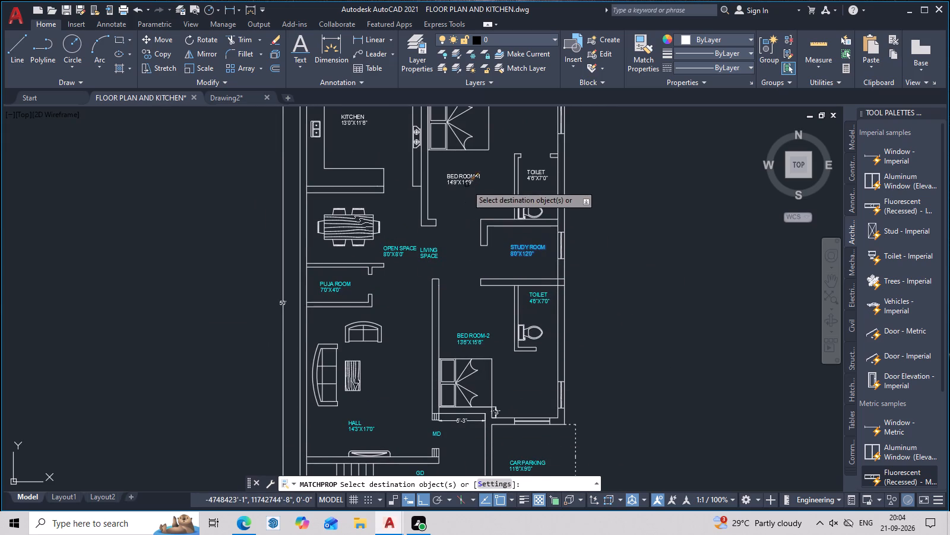
click(464, 177)
middle_drag(491, 250, 432, 297)
click(476, 217)
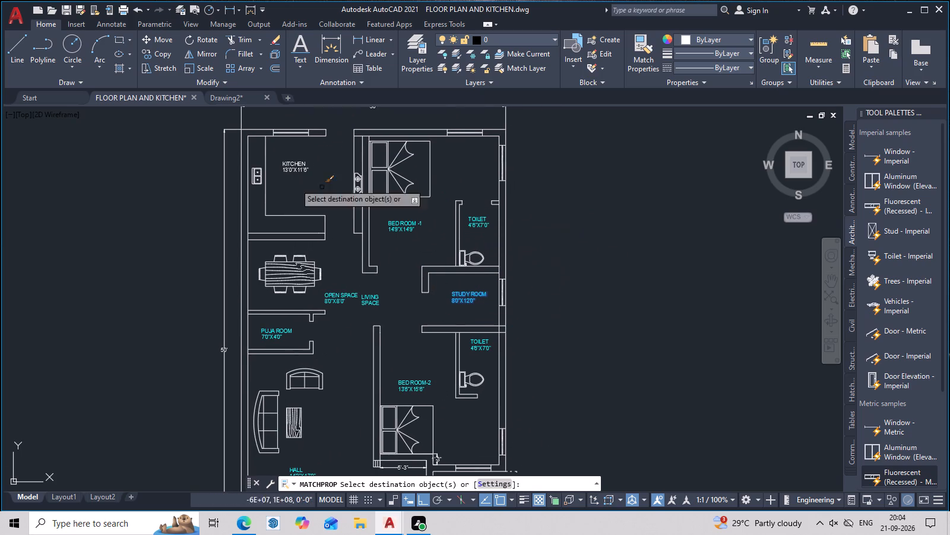
click(301, 162)
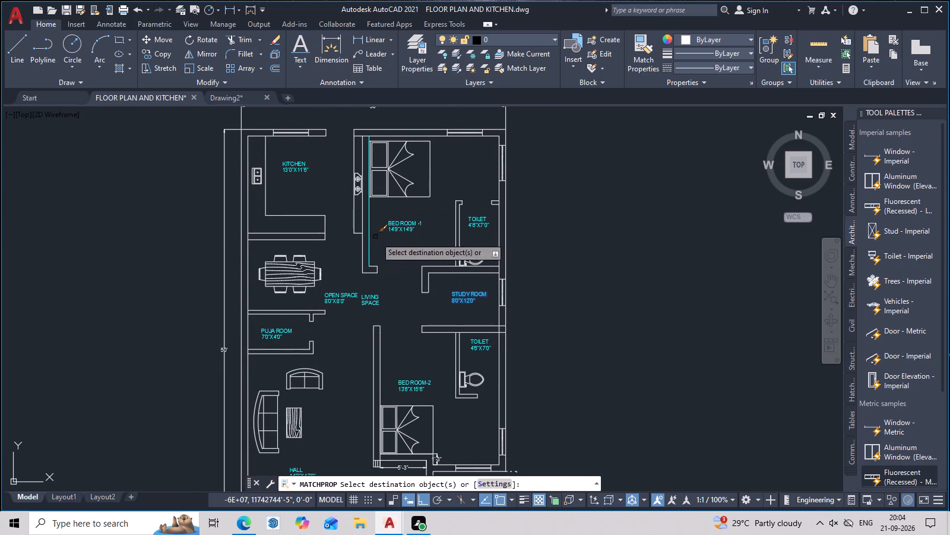
key(Escape)
Rotate the OPEN SPACE label with its size text 90° about its start point to read vertically beside the dining table.
scroll(370, 282, up, 2)
click(324, 307)
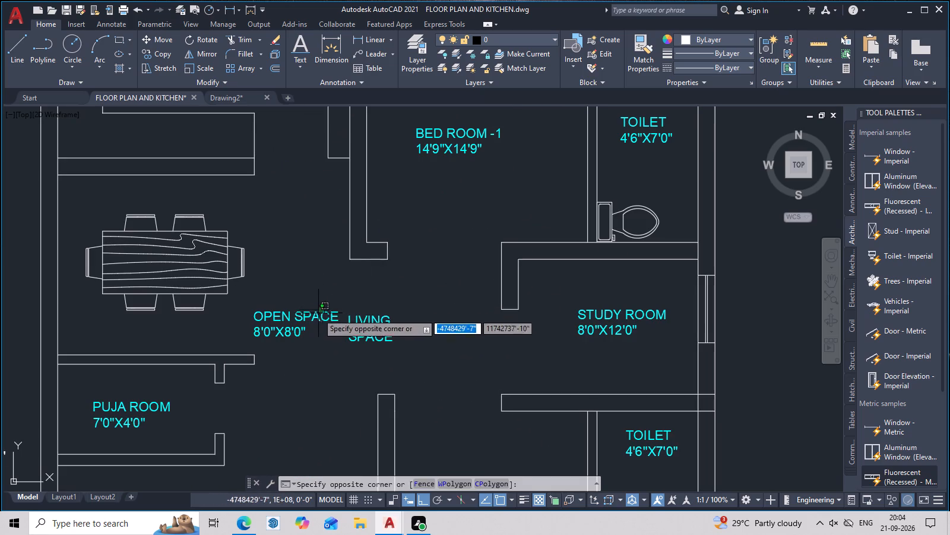
click(317, 314)
text(ro)
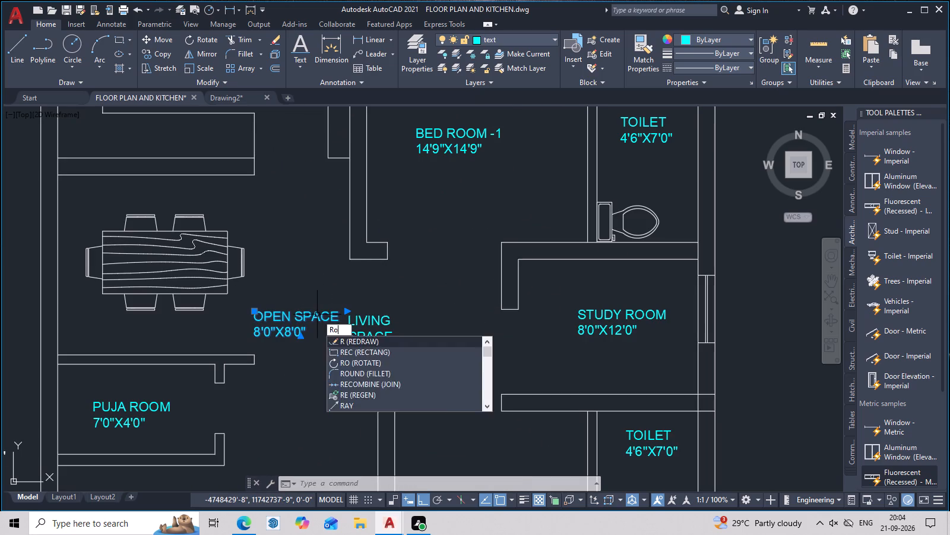
key(space)
click(256, 315)
click(268, 218)
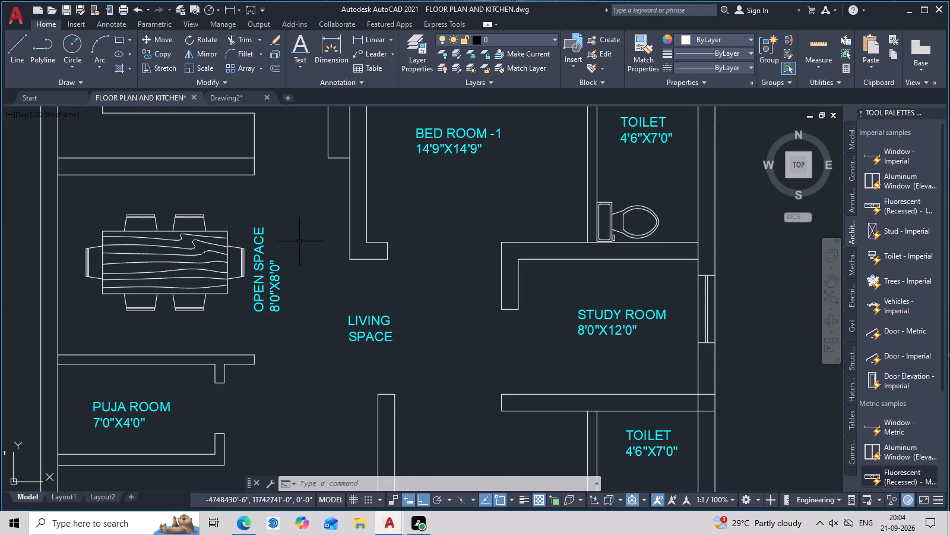
Examine the room labels and layout across the whole floor plan, from the entrance stairs up to the kitchen and BED ROOM-1.
scroll(299, 242, down, 2)
middle_drag(330, 263, 387, 277)
key(Escape)
scroll(433, 289, down, 2)
middle_drag(448, 309, 473, 243)
scroll(478, 281, up, 2)
middle_drag(482, 291, 501, 240)
middle_drag(499, 316, 503, 362)
scroll(463, 394, up, 2)
middle_drag(463, 391, 555, 351)
scroll(593, 347, down, 2)
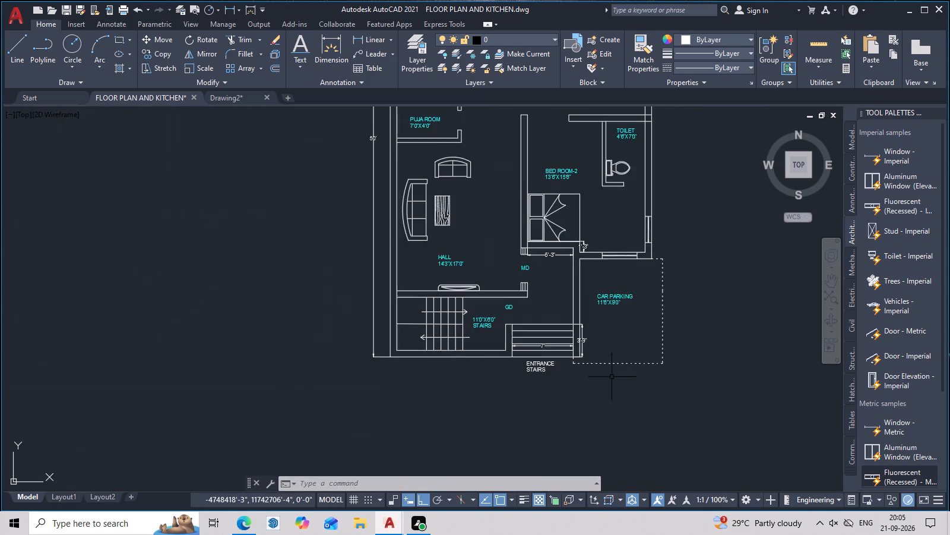
middle_drag(620, 384, 609, 489)
middle_drag(579, 284, 781, 391)
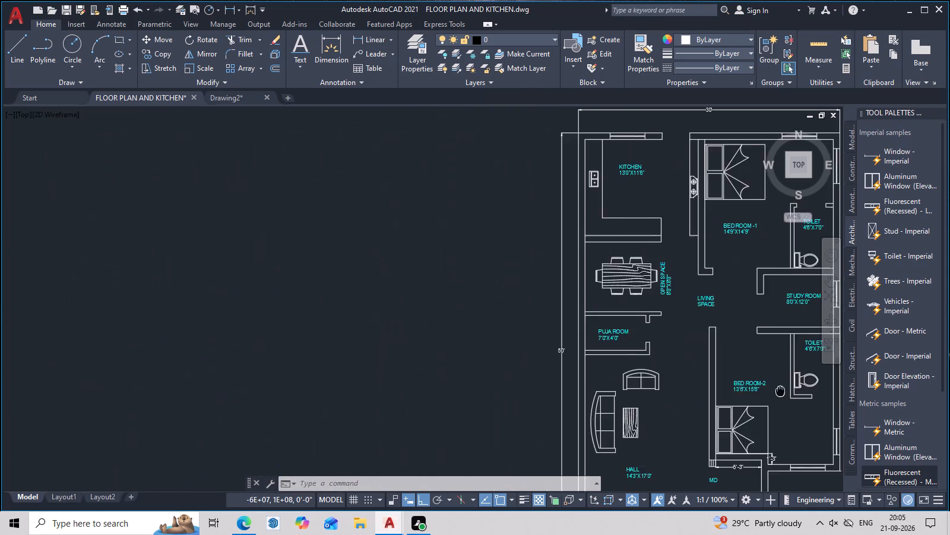
middle_drag(781, 391, 560, 304)
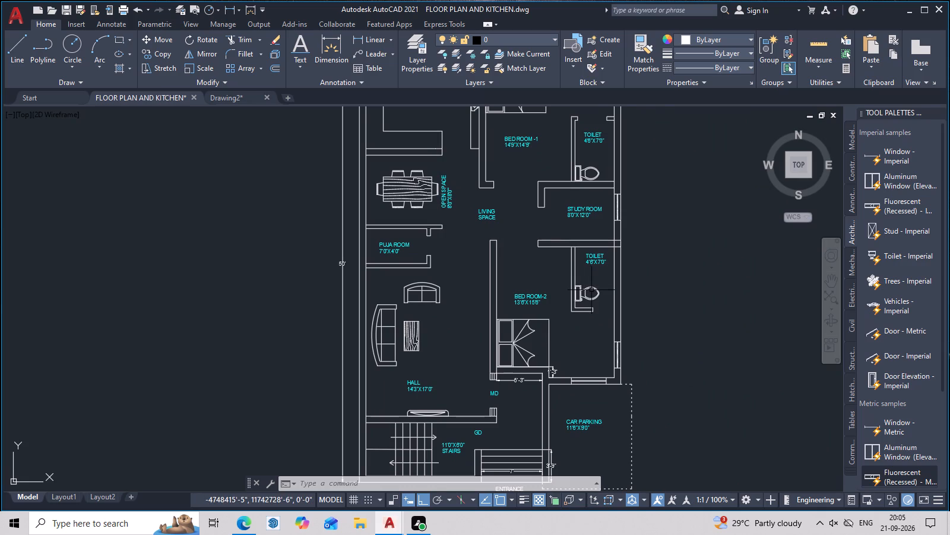
scroll(593, 292, up, 2)
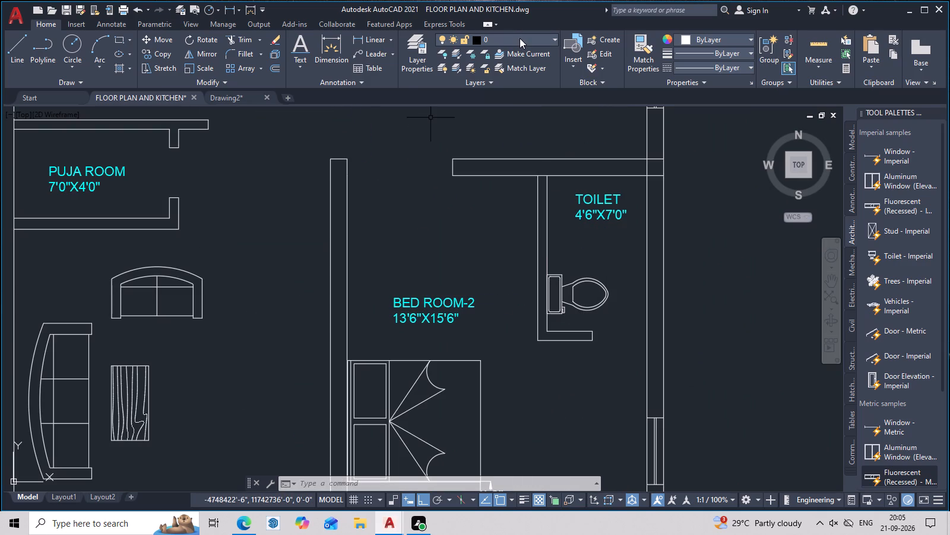
click(557, 38)
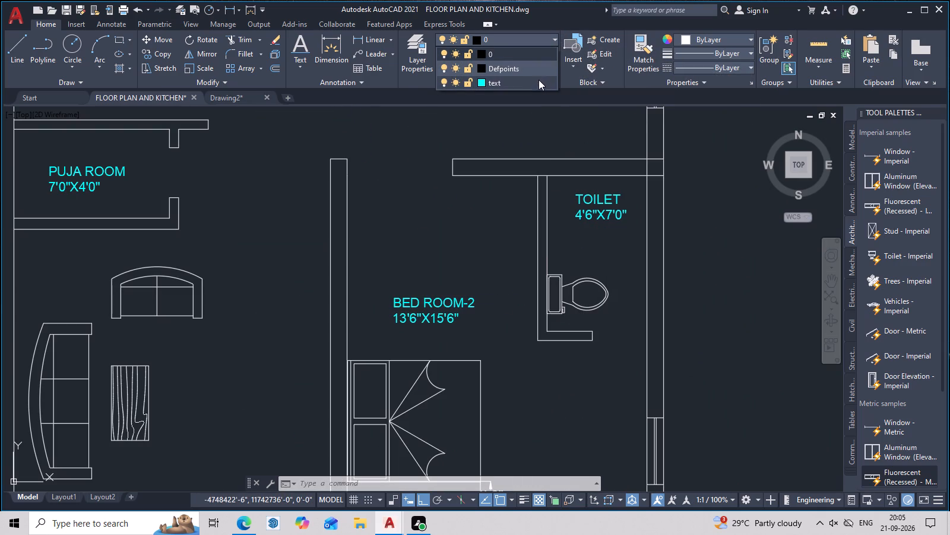
key(Escape)
scroll(444, 209, down, 1)
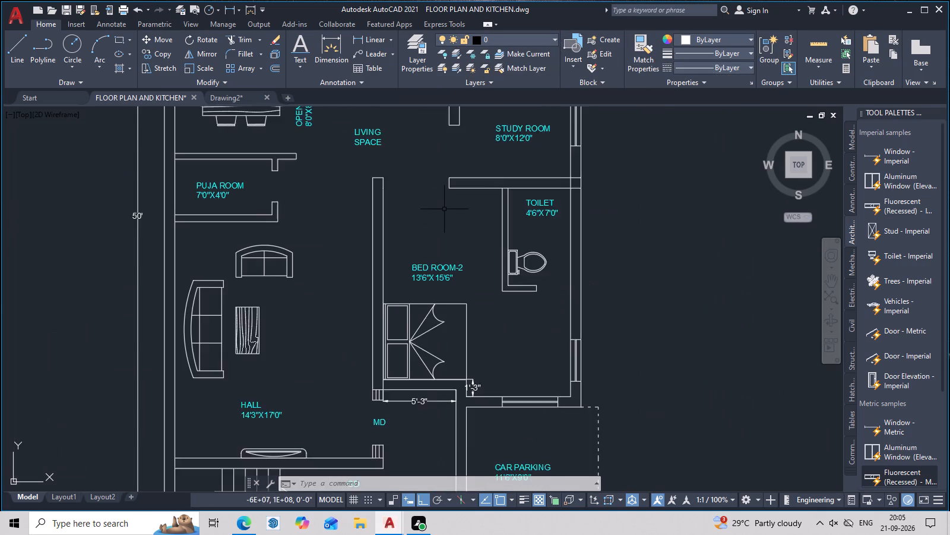
middle_drag(445, 209, 441, 165)
middle_drag(442, 165, 450, 144)
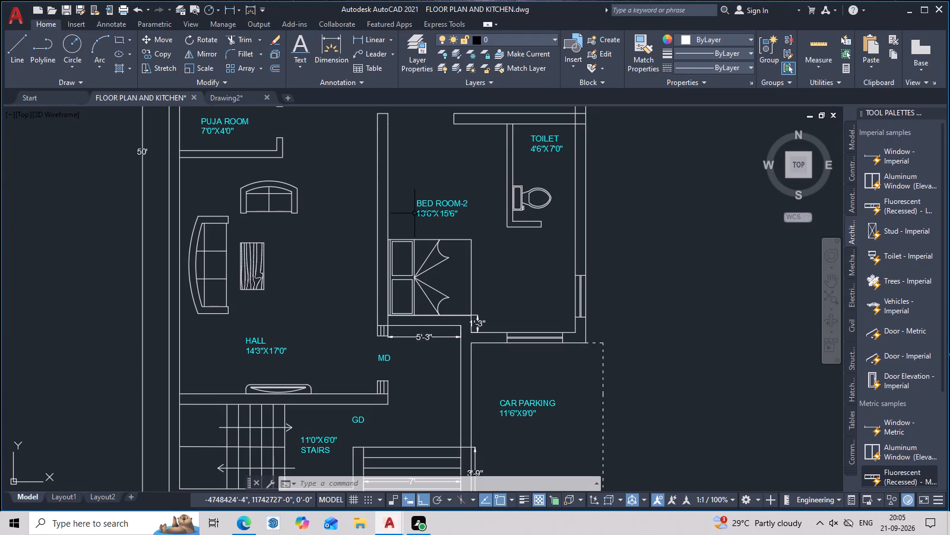
scroll(614, 101, down, 5)
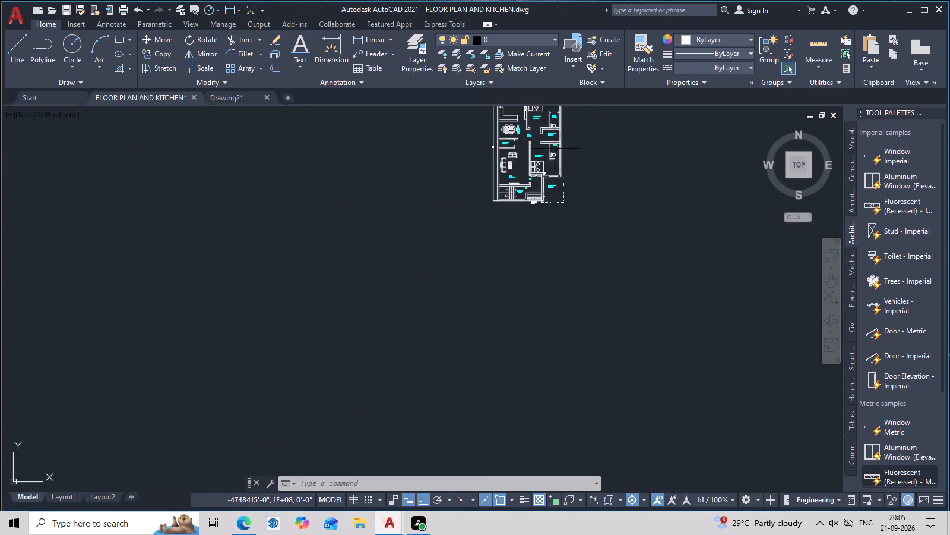
middle_drag(552, 156, 451, 328)
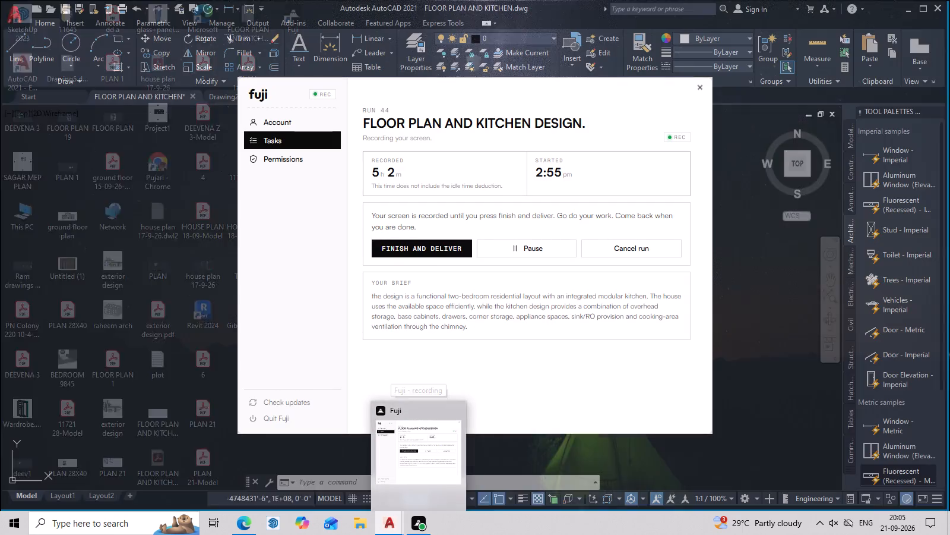
middle_drag(501, 219, 467, 249)
scroll(412, 362, up, 3)
middle_drag(413, 348, 566, 191)
scroll(536, 238, up, 1)
middle_drag(532, 241, 540, 160)
middle_drag(573, 198, 563, 118)
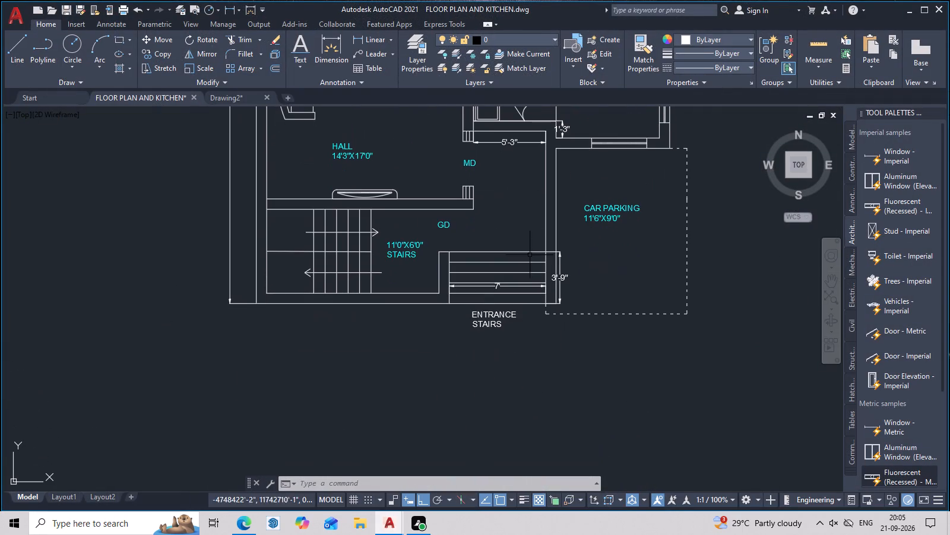
scroll(381, 263, up, 2)
middle_drag(406, 270, 495, 283)
scroll(496, 280, down, 2)
middle_drag(499, 296, 505, 395)
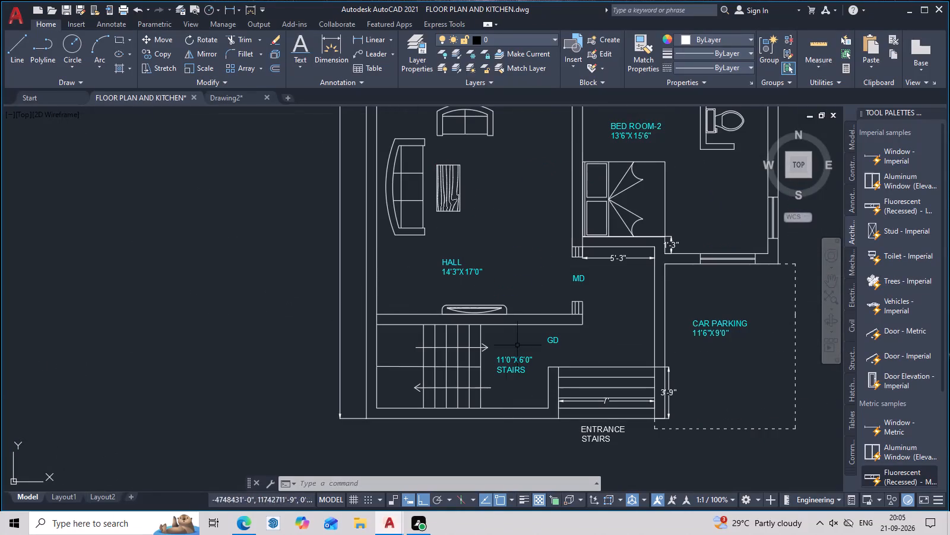
middle_drag(509, 275, 489, 411)
middle_drag(502, 269, 435, 420)
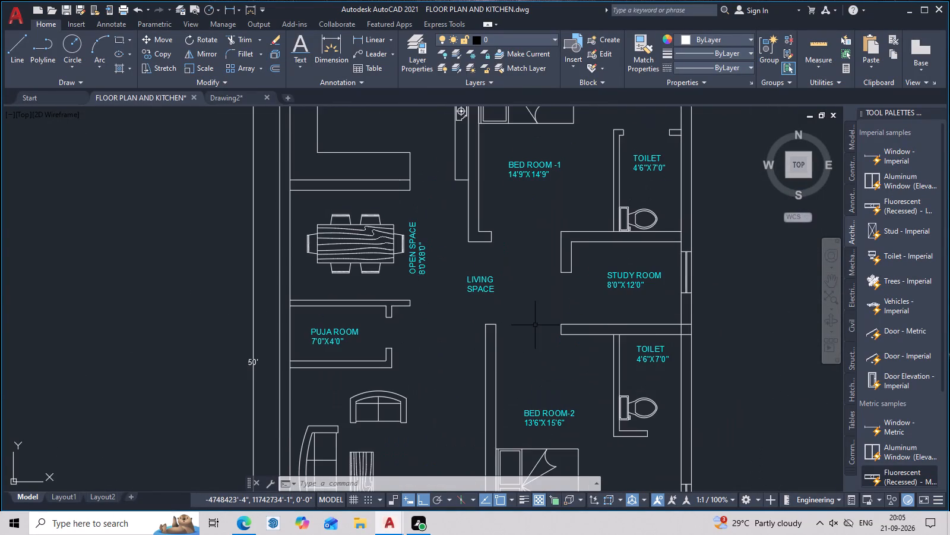
middle_drag(537, 325, 485, 336)
scroll(508, 316, down, 1)
middle_drag(508, 316, 495, 339)
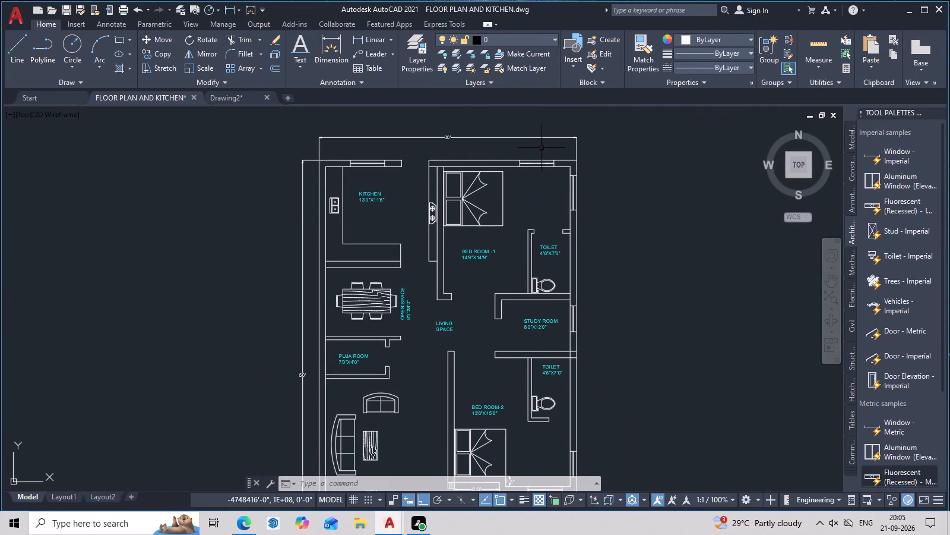
scroll(537, 155, up, 3)
middle_drag(531, 228, 576, 174)
scroll(576, 172, up, 1)
scroll(445, 210, down, 2)
scroll(448, 270, down, 1)
middle_drag(452, 313, 494, 257)
scroll(487, 255, down, 2)
middle_drag(506, 299, 521, 344)
scroll(502, 278, up, 2)
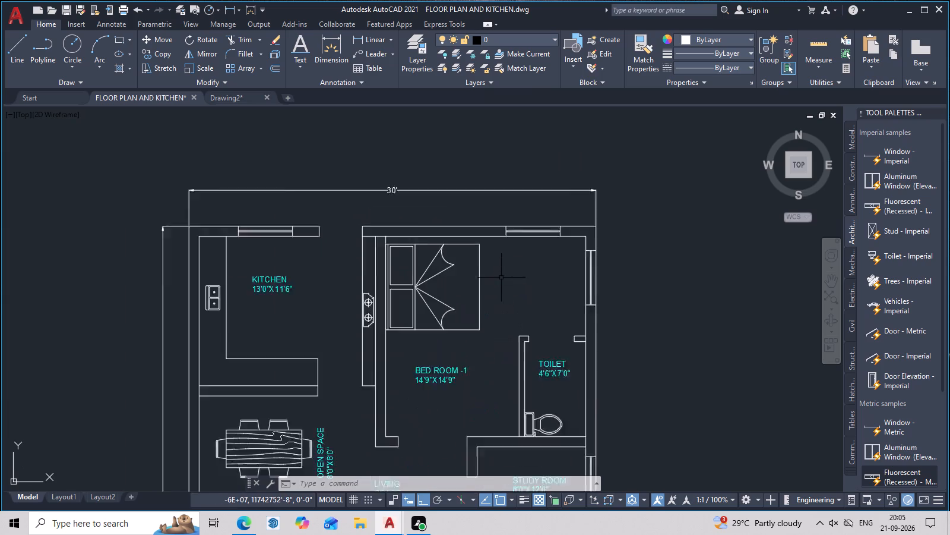
scroll(501, 278, up, 1)
scroll(390, 196, down, 2)
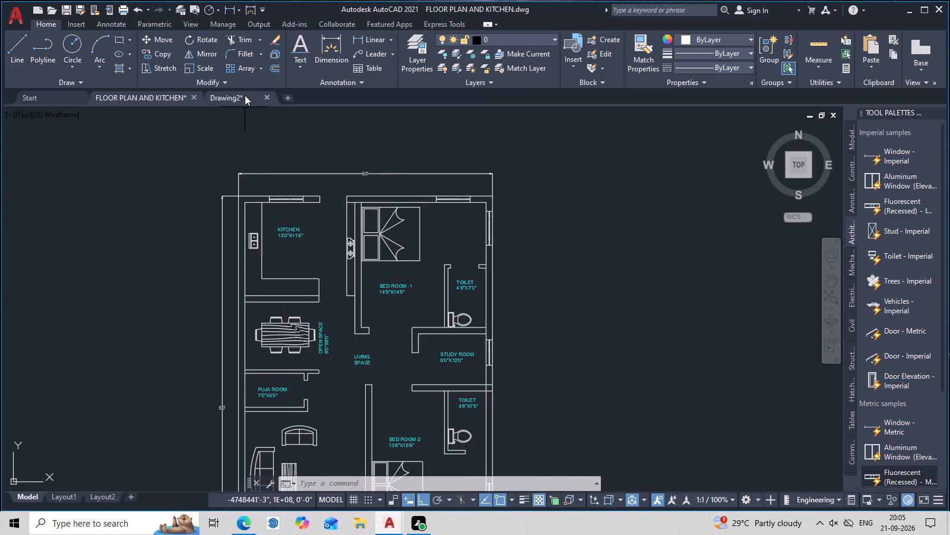
Copy both kitchen elevations from Drawing2 and paste them beside the house plan in the FLOOR PLAN AND KITCHEN drawing.
click(245, 92)
middle_drag(550, 215, 477, 331)
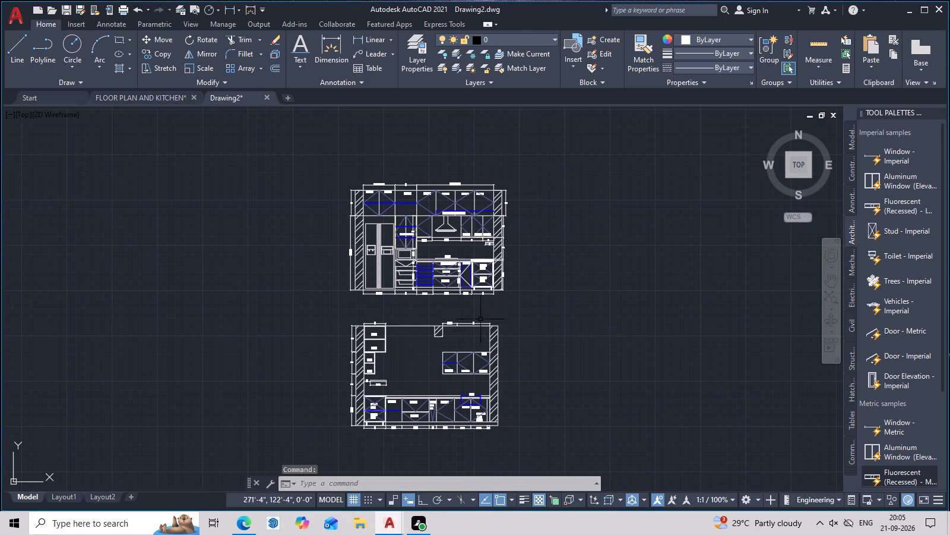
drag(543, 151, 359, 460)
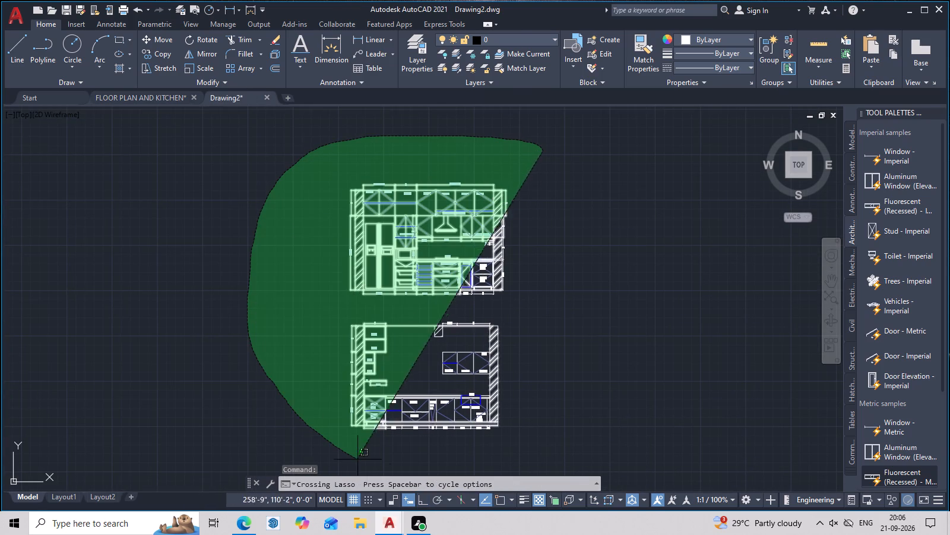
drag(359, 460, 553, 451)
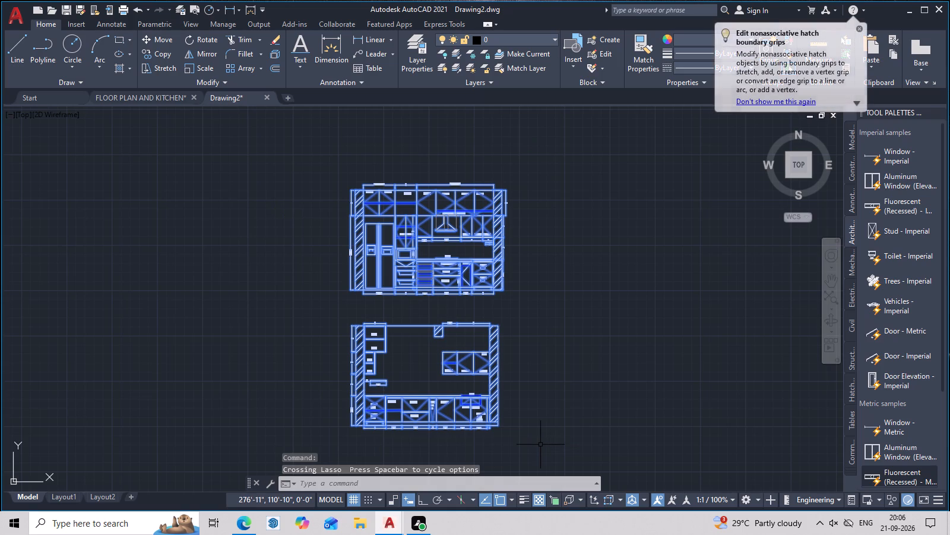
key(ctrl+c)
click(154, 97)
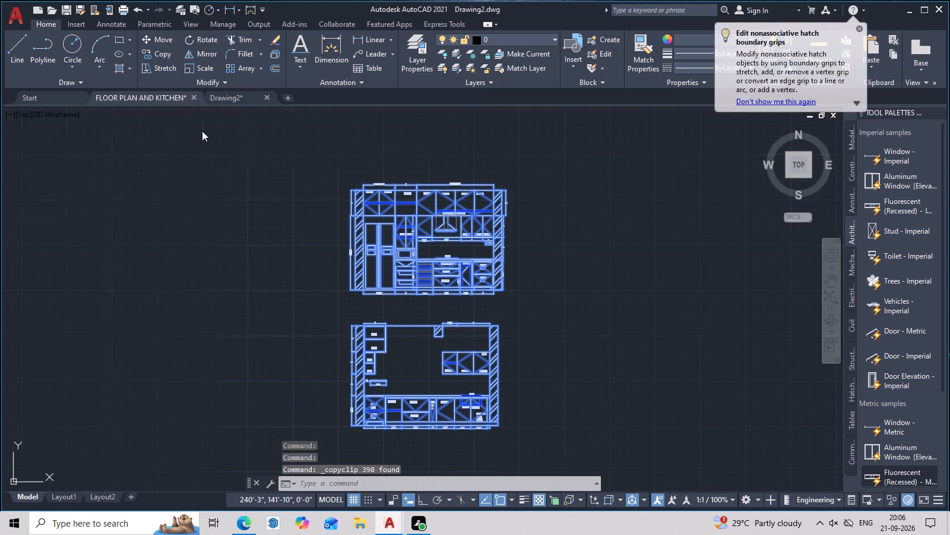
middle_drag(527, 297, 277, 239)
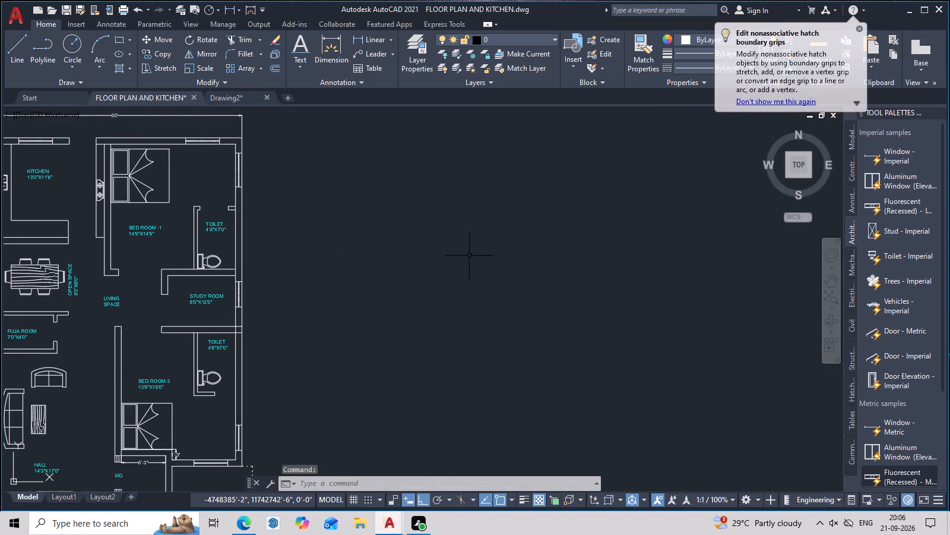
key(ctrl+v)
scroll(406, 386, down, 1)
middle_drag(408, 413, 400, 313)
click(490, 310)
key(Escape)
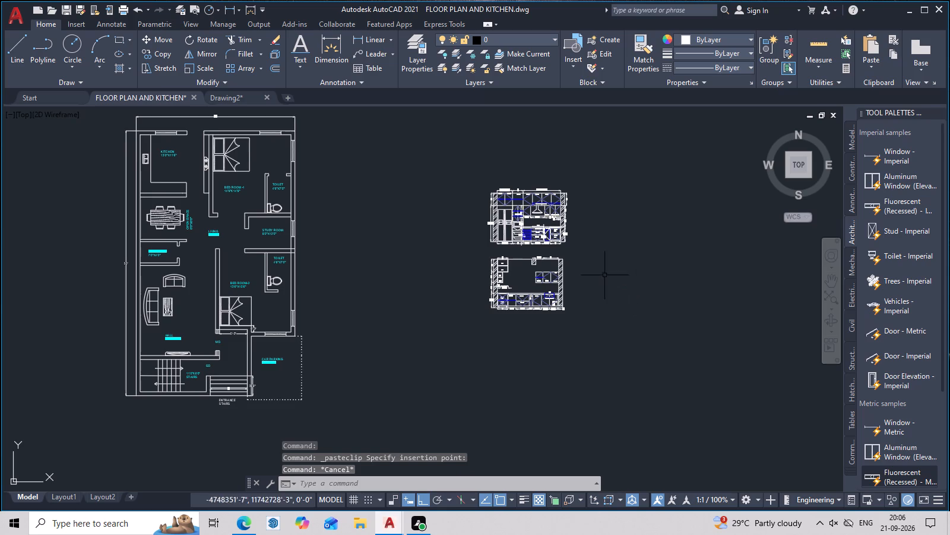
Turn on the grid display in the FLOOR PLAN AND KITCHEN drawing.
click(235, 97)
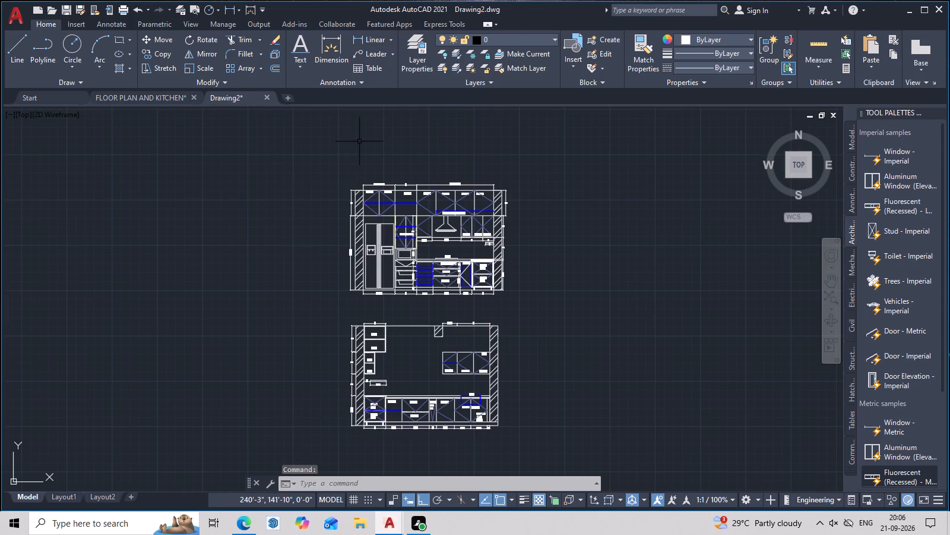
click(153, 97)
middle_drag(445, 281, 442, 256)
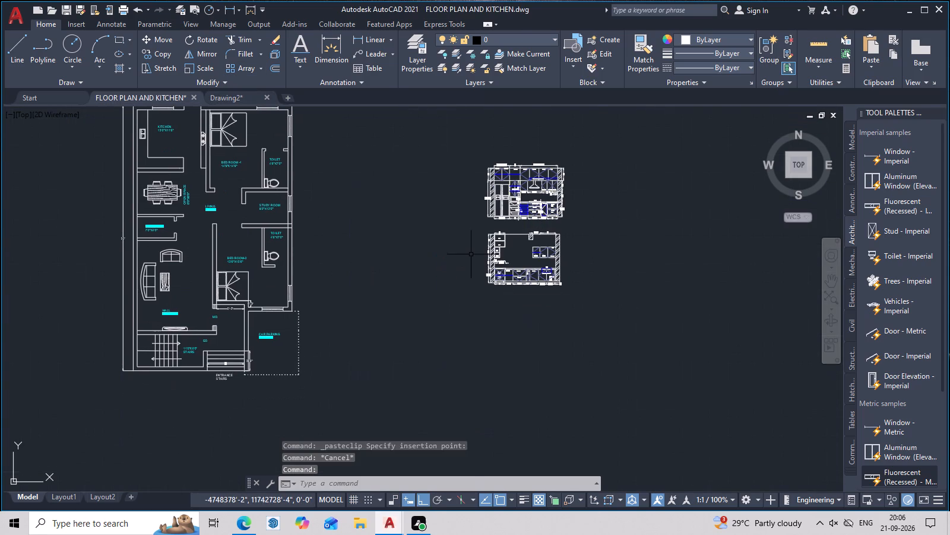
key(F7)
Examine the cabinets, shelves, labels and dimensions of the two pasted kitchen elevations.
scroll(590, 233, up, 2)
middle_drag(593, 237, 747, 363)
scroll(660, 294, up, 2)
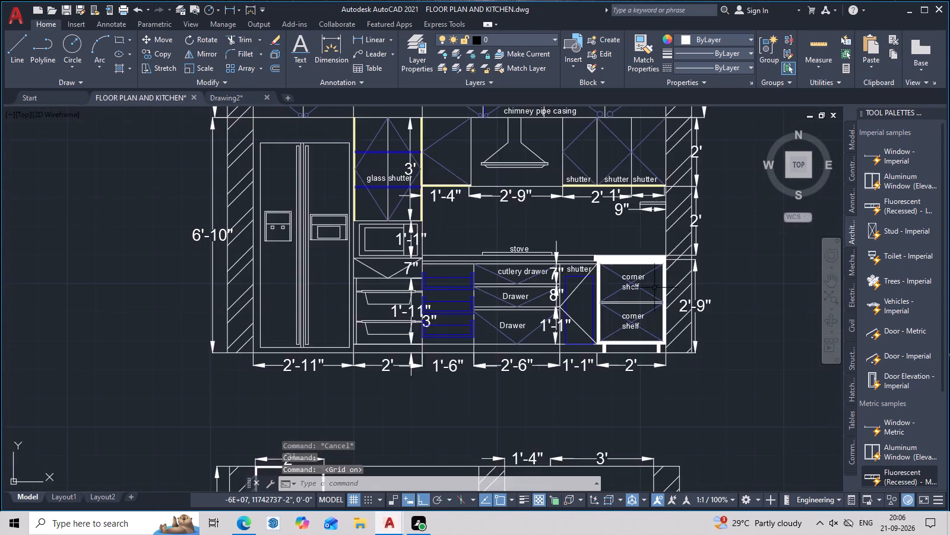
scroll(654, 288, up, 1)
middle_drag(650, 279, 623, 234)
scroll(623, 233, down, 2)
scroll(595, 259, up, 6)
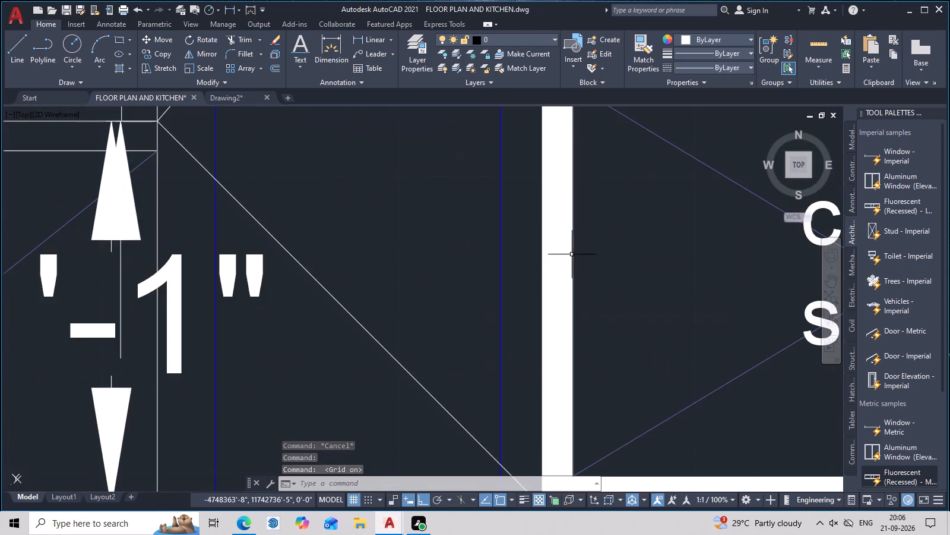
scroll(572, 254, down, 6)
scroll(579, 307, down, 2)
scroll(574, 335, up, 3)
middle_drag(571, 381, 572, 344)
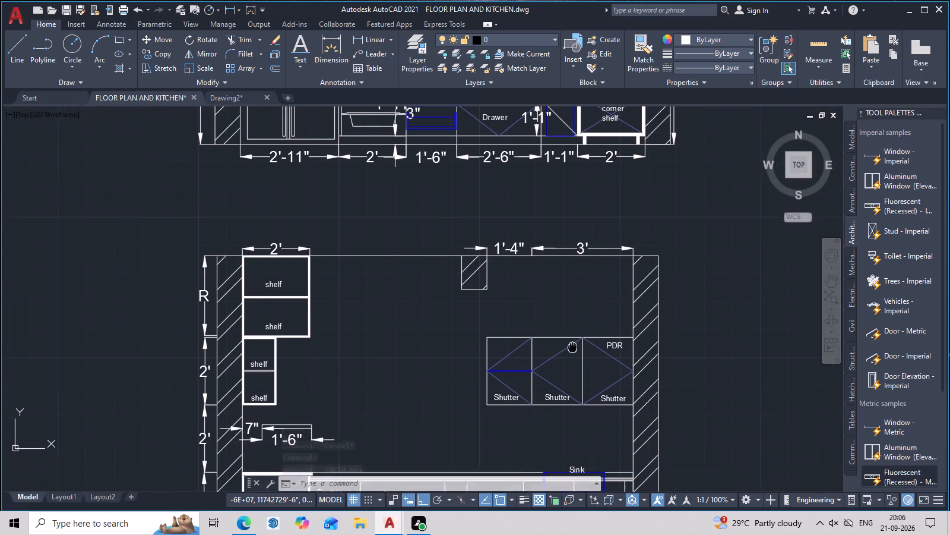
middle_drag(572, 344, 572, 342)
scroll(334, 310, down, 3)
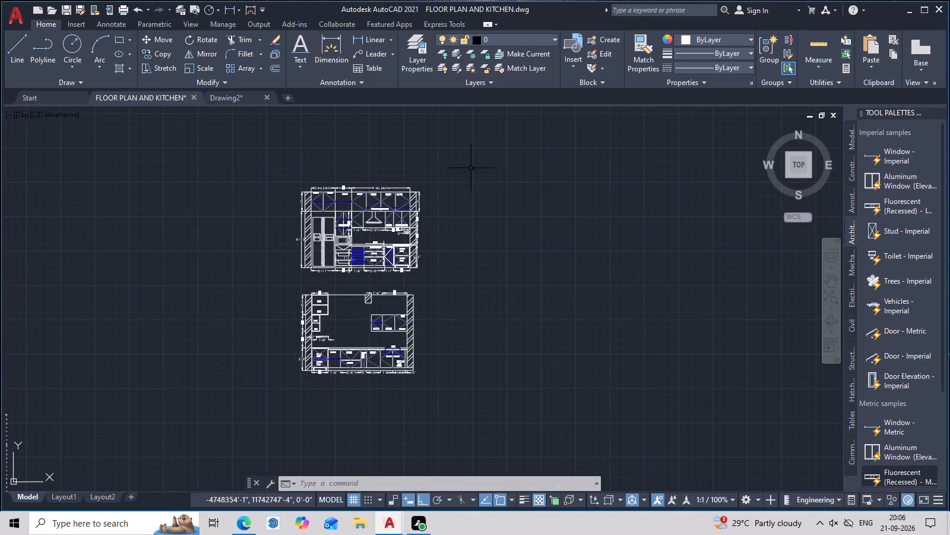
Delete both pasted kitchen elevations from the FLOOR PLAN AND KITCHEN drawing.
drag(433, 149, 452, 395)
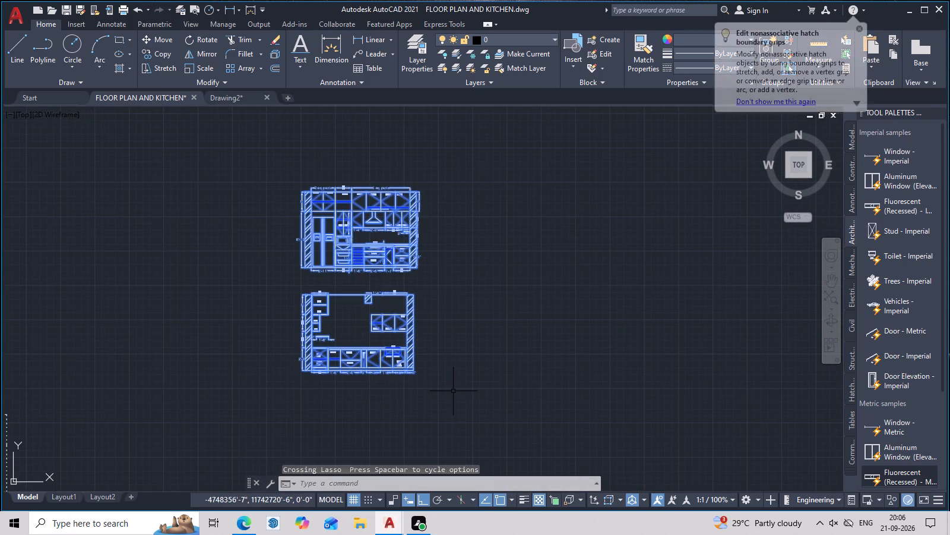
key(Delete)
Save the Drawing2 kitchen elevations to the Desktop as "kitchen 21" in AutoCAD 2018 drawing format.
click(245, 93)
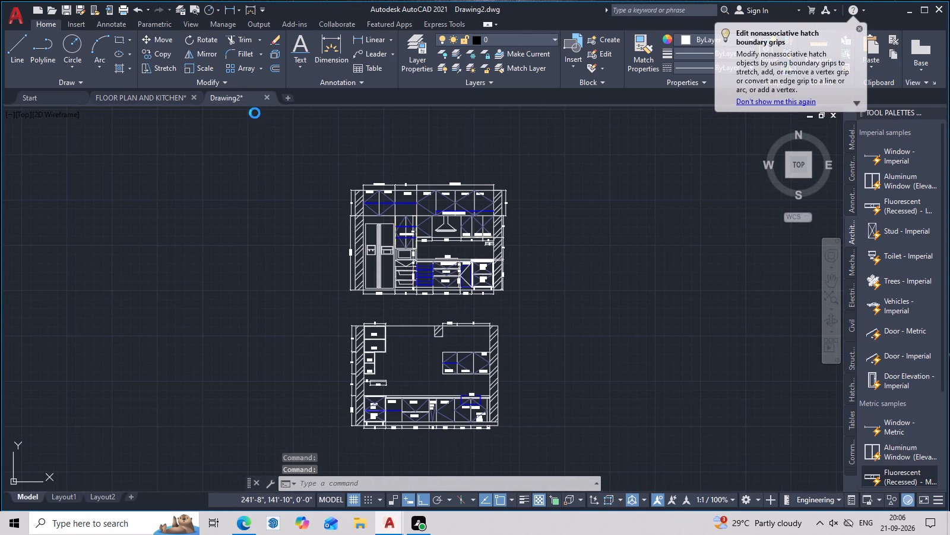
middle_drag(564, 263, 559, 253)
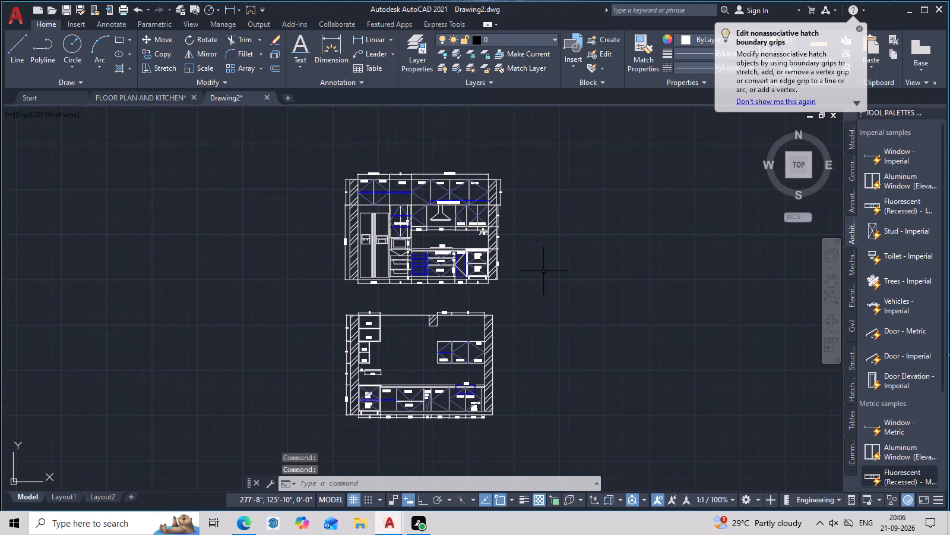
click(20, 20)
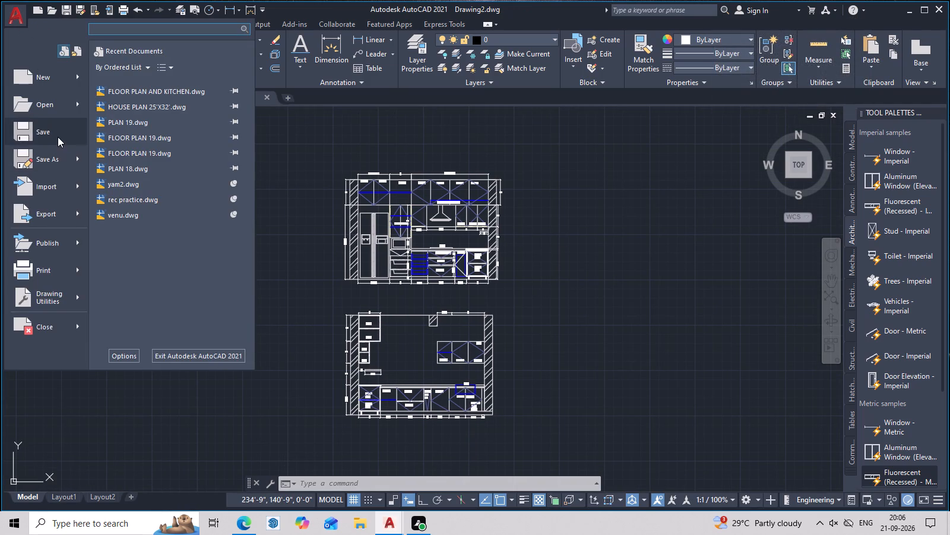
click(58, 137)
click(336, 227)
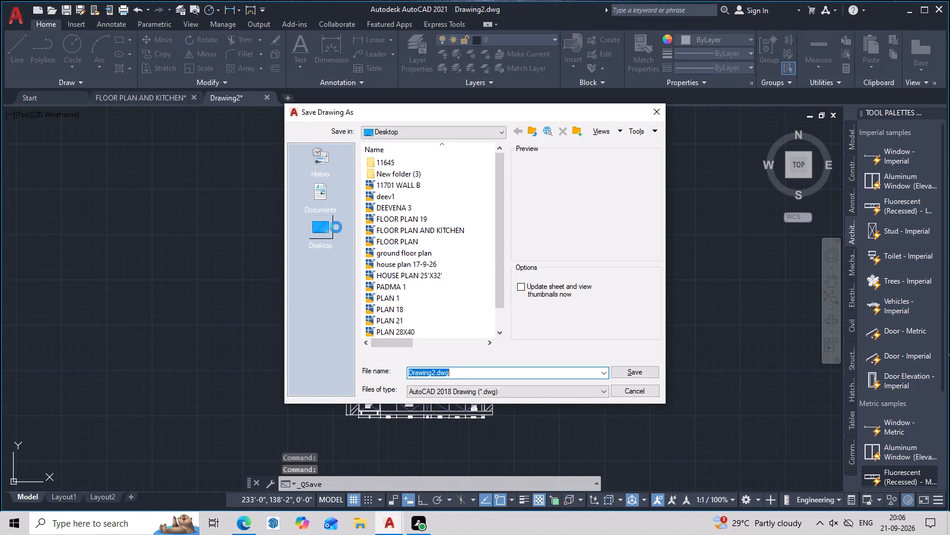
click(473, 374)
key(BackSpace)
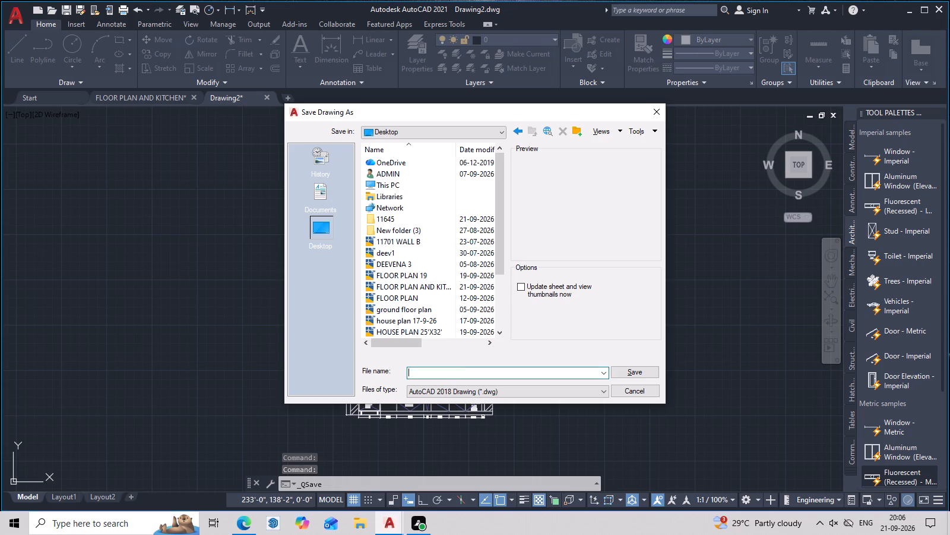
text(kitcg)
key(BackSpace)
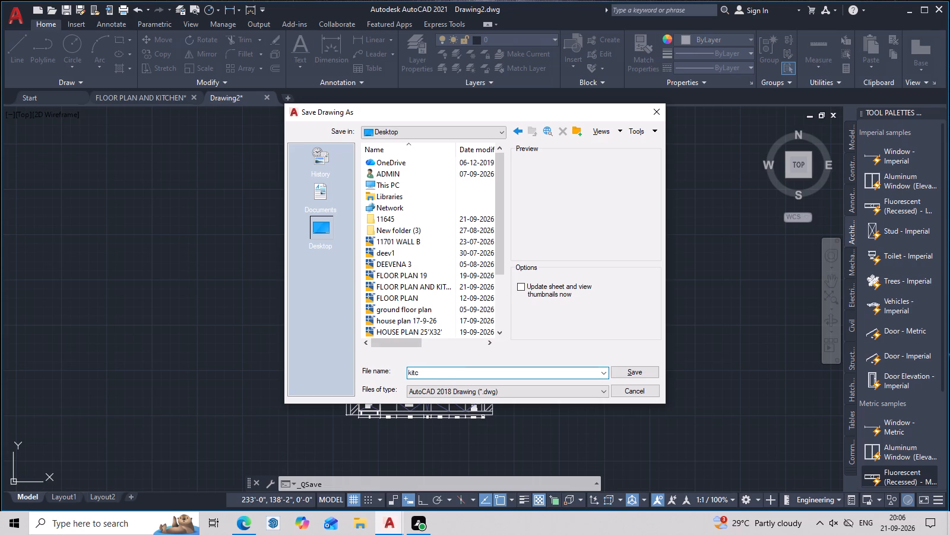
text(hen)
key(space)
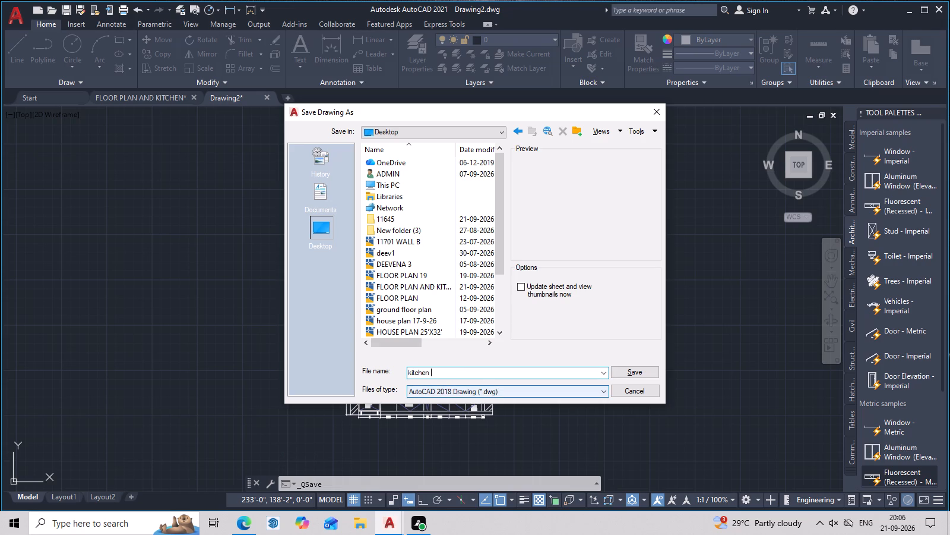
text(21)
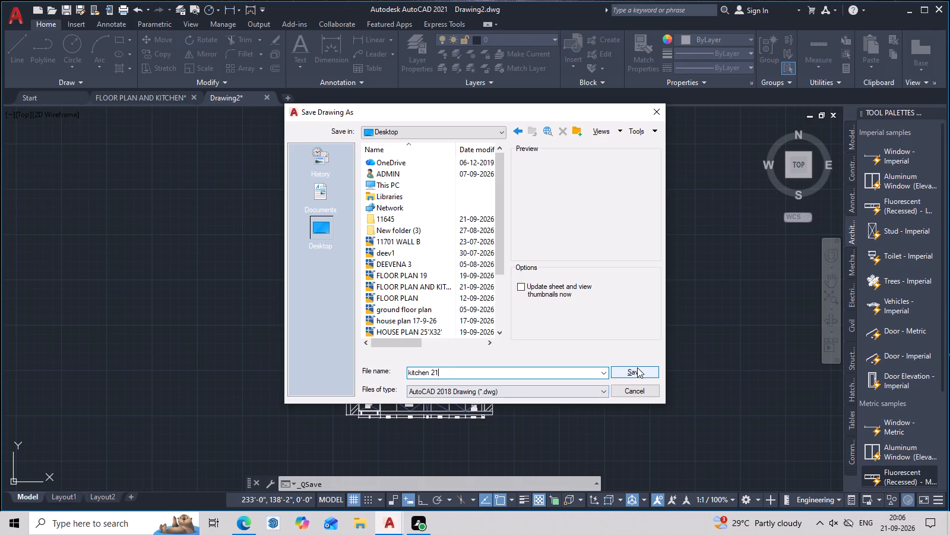
click(315, 229)
right_click(315, 229)
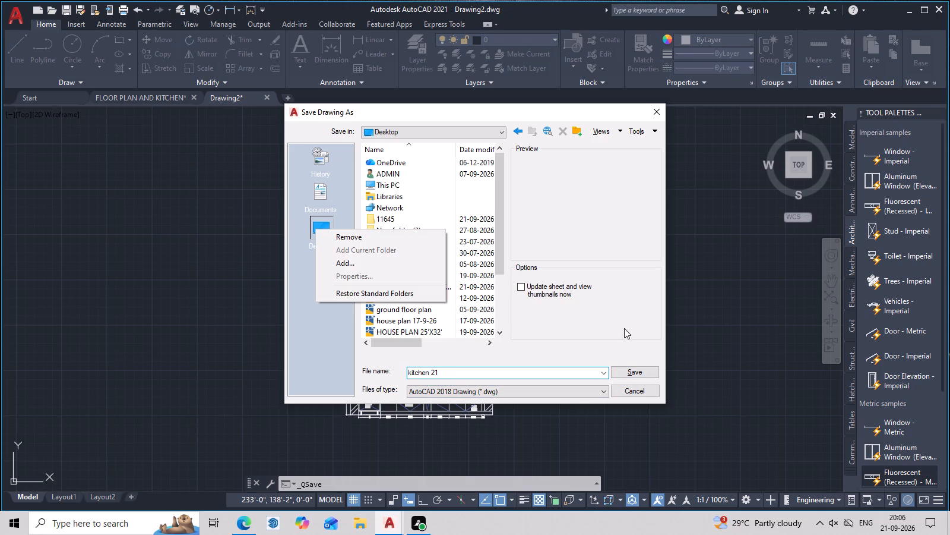
click(634, 376)
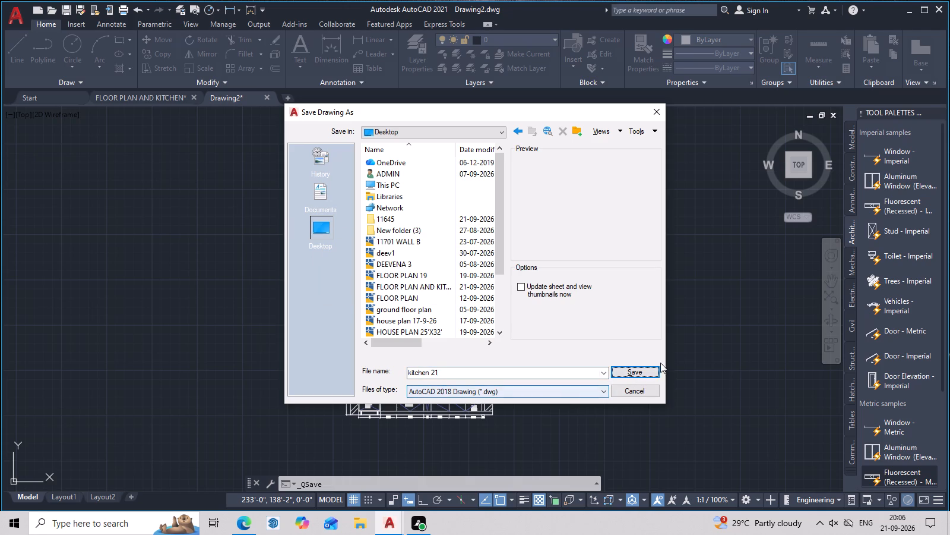
click(646, 372)
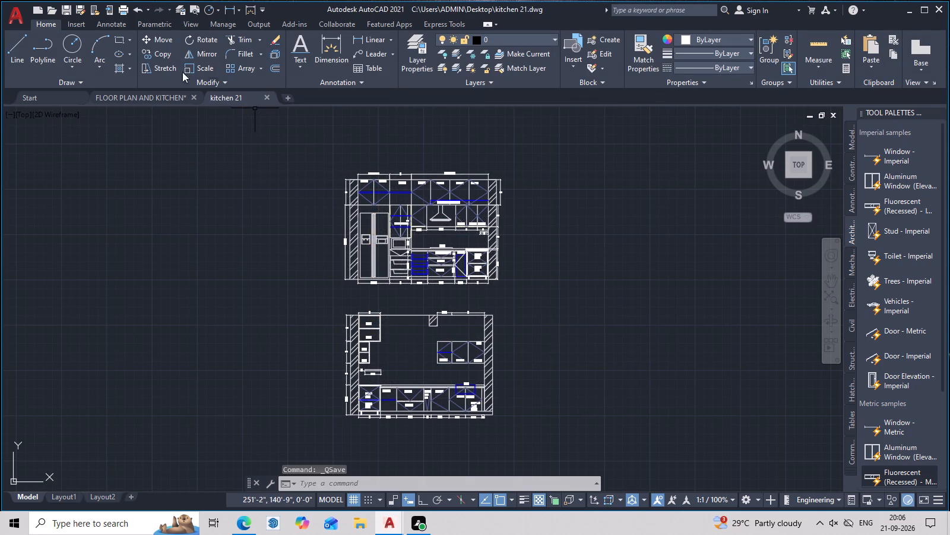
In the FLOOR PLAN AND KITCHEN drawing, trim the overlapping lines where the partition between STUDY ROOM and BED ROOM-2's toilet meets the outer wall.
click(156, 94)
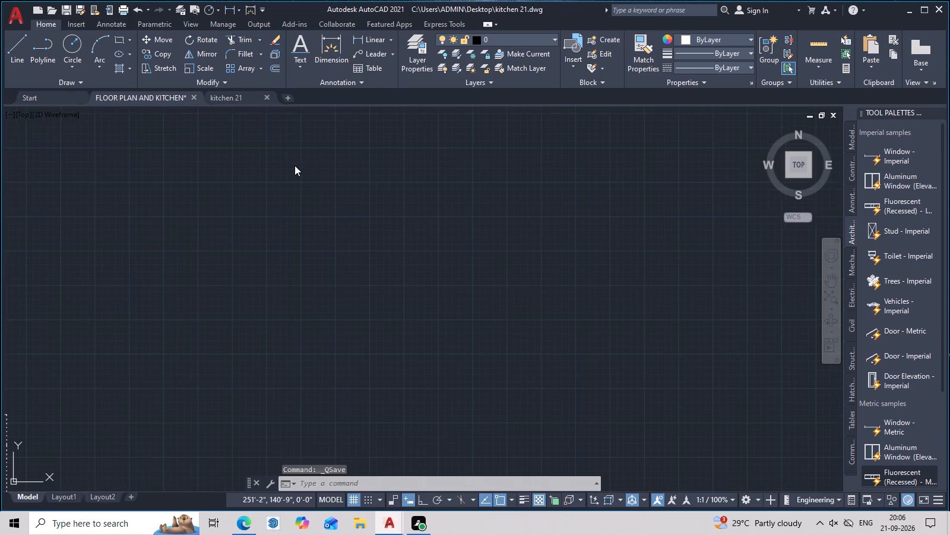
middle_drag(312, 171, 331, 158)
scroll(275, 273, down, 6)
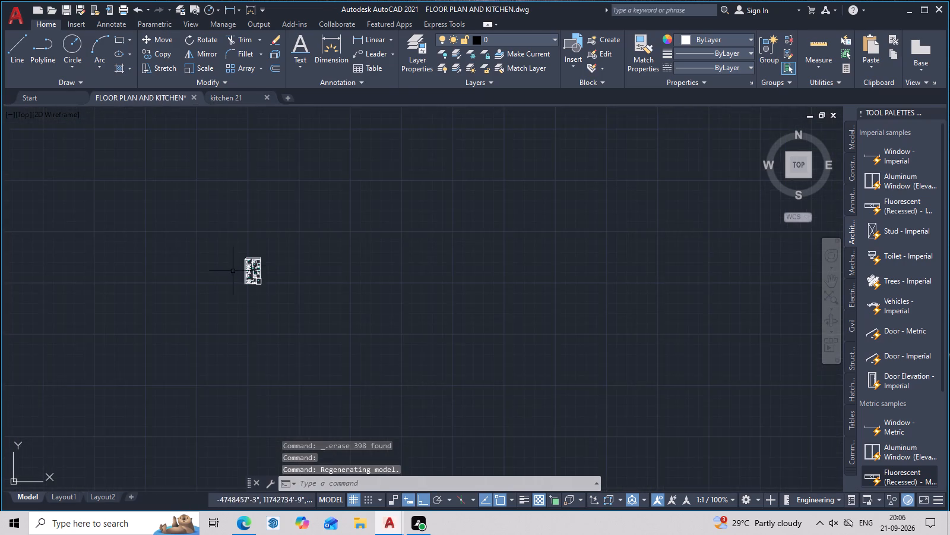
scroll(227, 271, up, 6)
middle_drag(351, 290, 228, 314)
scroll(582, 260, down, 2)
middle_drag(582, 260, 563, 289)
scroll(571, 284, up, 2)
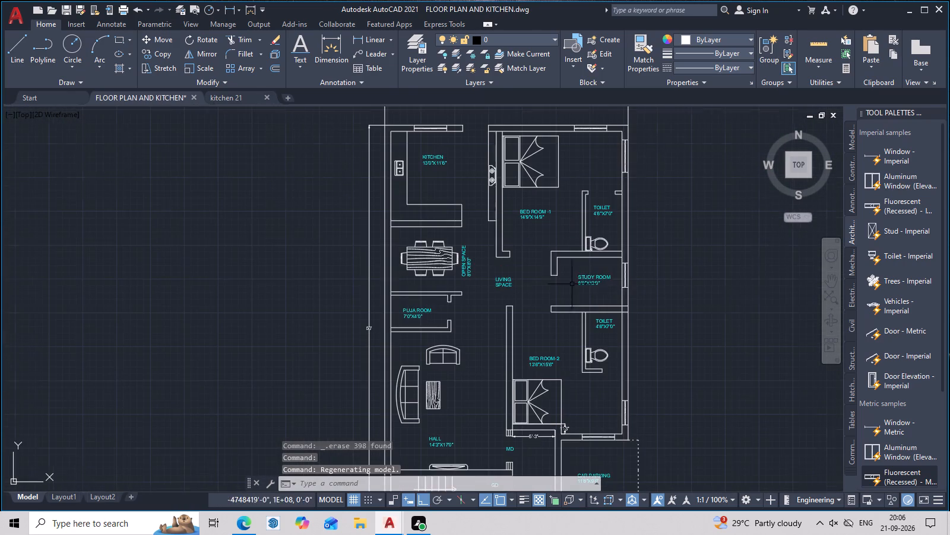
middle_drag(610, 294, 609, 278)
scroll(618, 283, up, 3)
middle_drag(640, 317, 629, 288)
text(tr)
key(space)
click(633, 281)
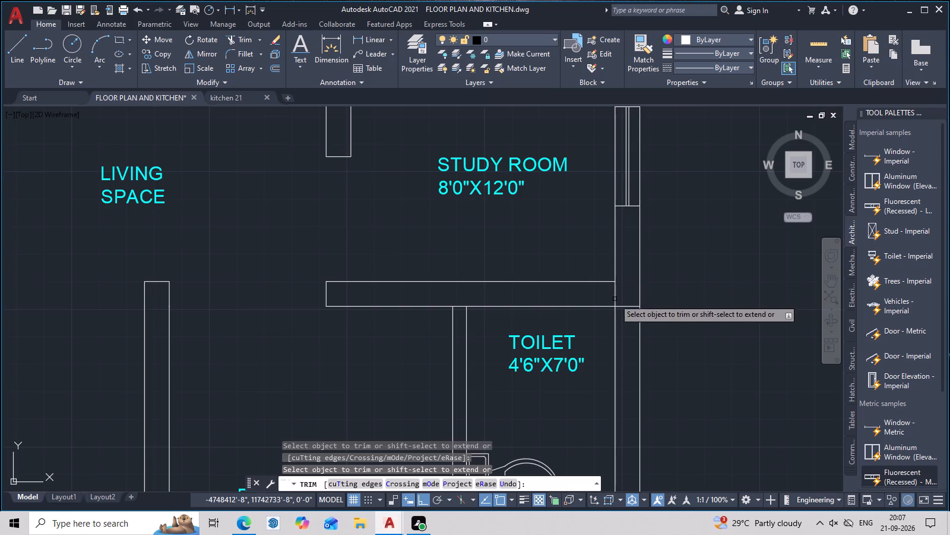
click(616, 297)
click(622, 307)
Trim the extra wall lines at the STUDY ROOM's upper partition junction and above the kitchen hob counter beside BED ROOM-1.
scroll(622, 307, down, 2)
middle_click(622, 307)
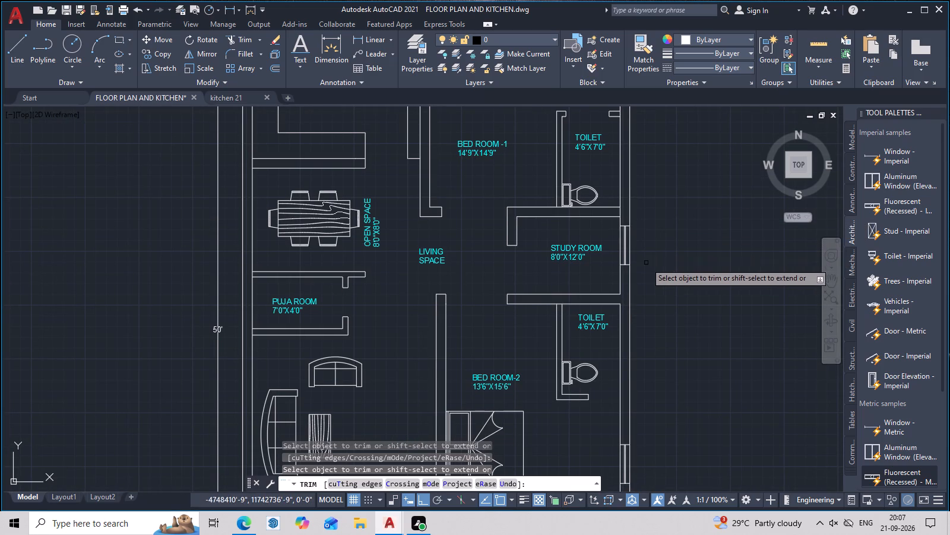
scroll(620, 288, down, 2)
middle_drag(626, 286, 625, 247)
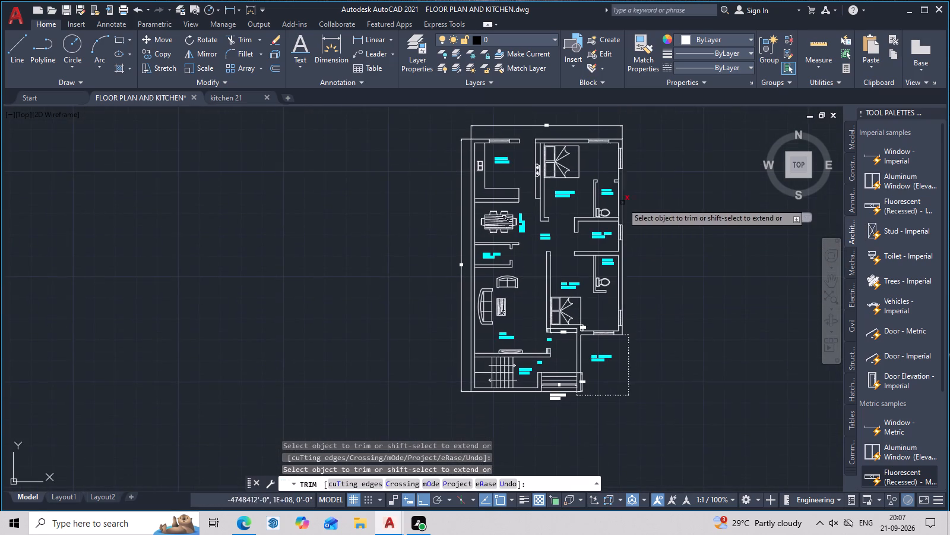
scroll(622, 203, up, 4)
click(597, 316)
scroll(611, 310, down, 4)
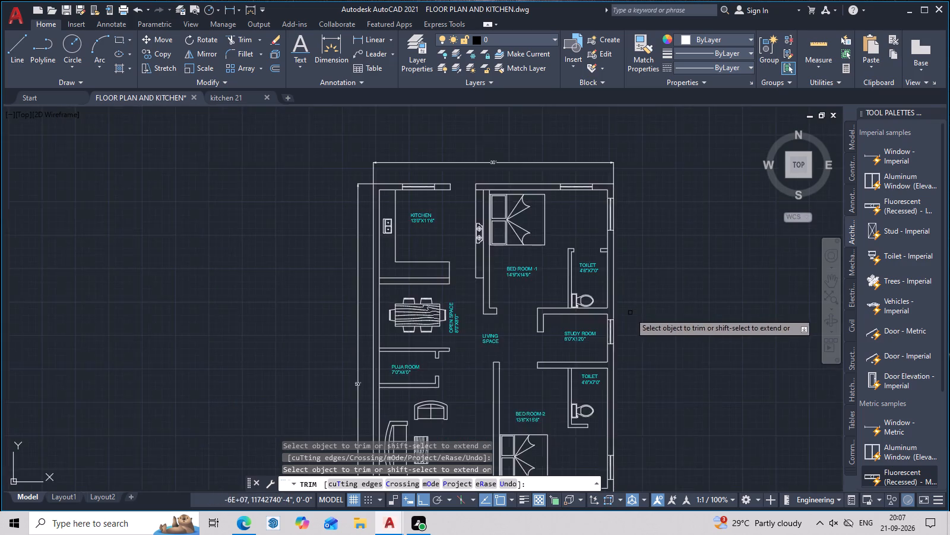
scroll(630, 313, down, 1)
middle_drag(642, 308, 642, 302)
scroll(598, 254, up, 3)
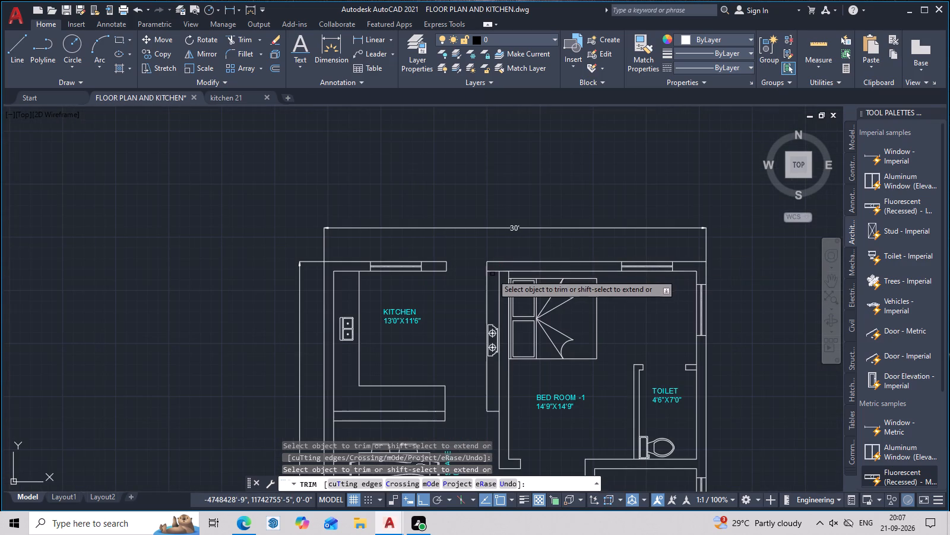
click(492, 274)
click(494, 270)
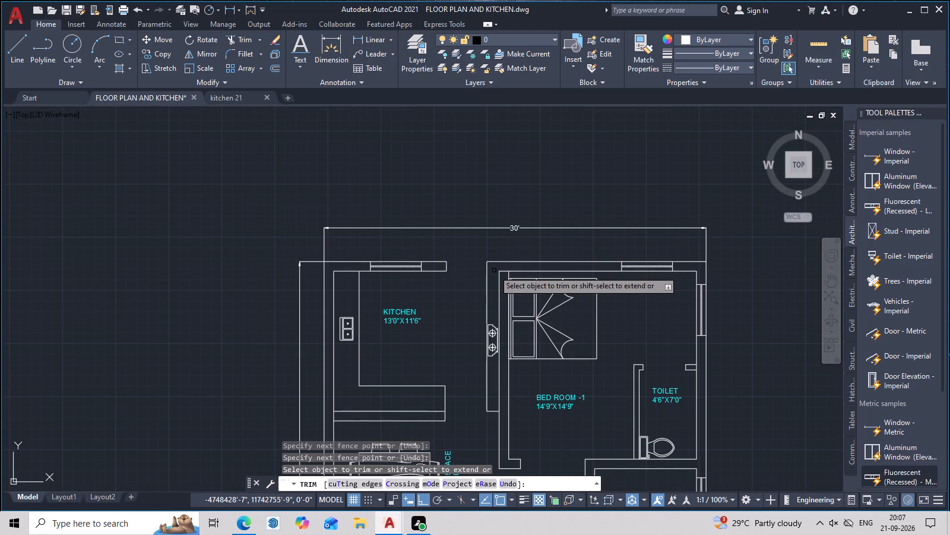
Examine the remaining wall junctions from BED ROOM-1 down to the entrance stairs and car parking, and end trimming.
scroll(494, 270, down, 1)
middle_click(494, 270)
middle_drag(696, 287, 666, 212)
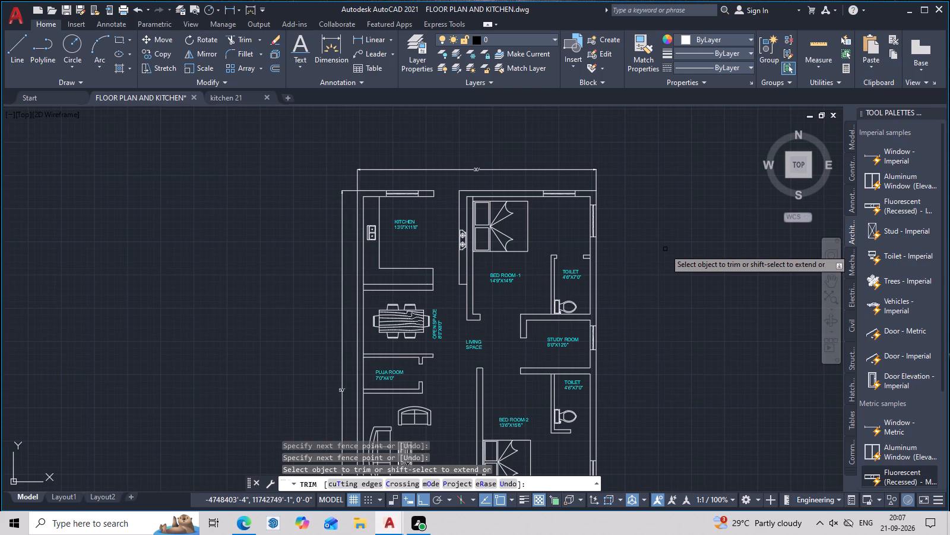
middle_drag(665, 249, 631, 150)
middle_drag(600, 366, 611, 221)
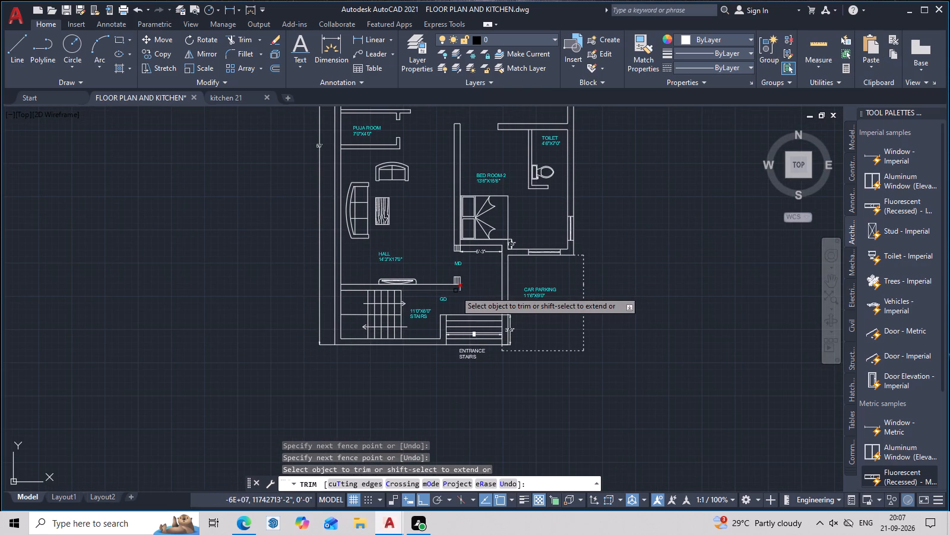
scroll(597, 341, down, 1)
middle_drag(597, 341, 594, 369)
middle_drag(572, 344, 575, 316)
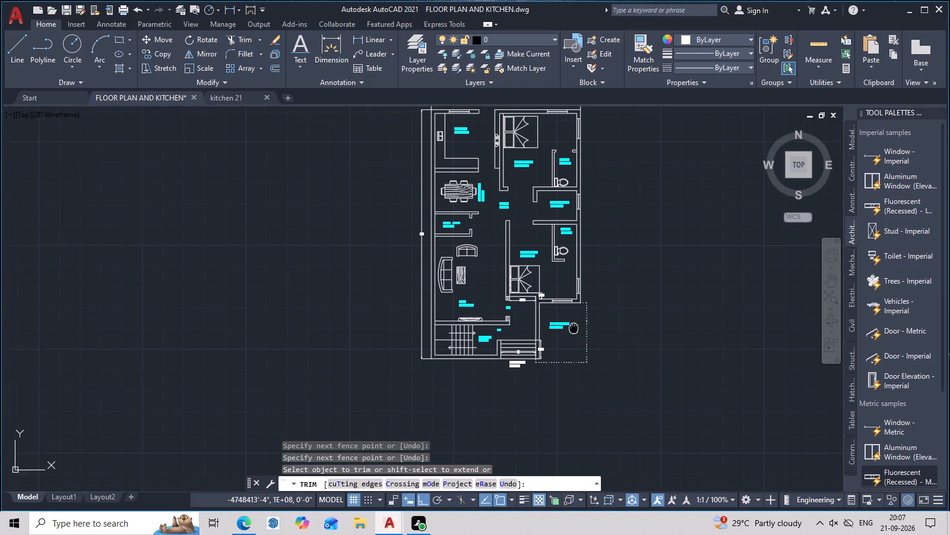
middle_drag(575, 316, 580, 283)
scroll(541, 320, up, 3)
middle_drag(545, 301, 543, 342)
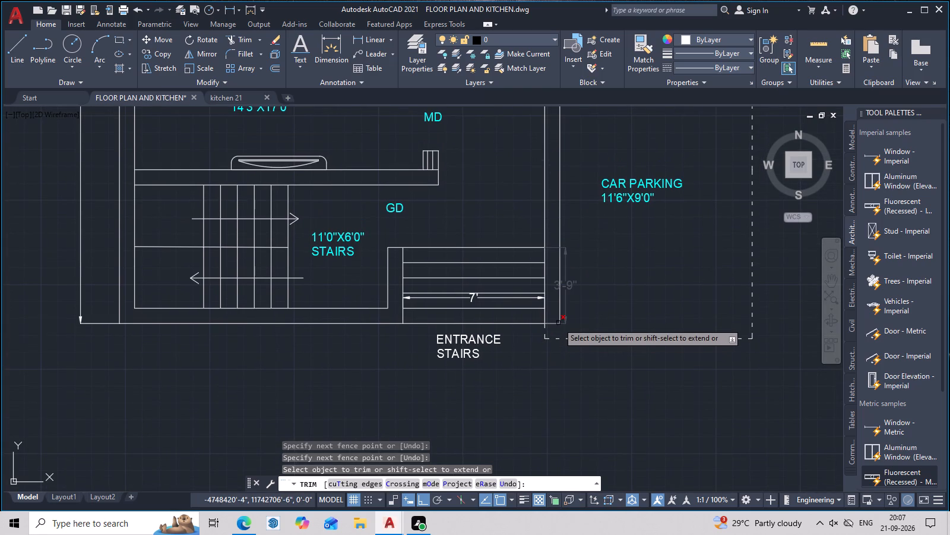
scroll(606, 322, down, 2)
middle_drag(606, 322, 581, 357)
scroll(584, 348, up, 2)
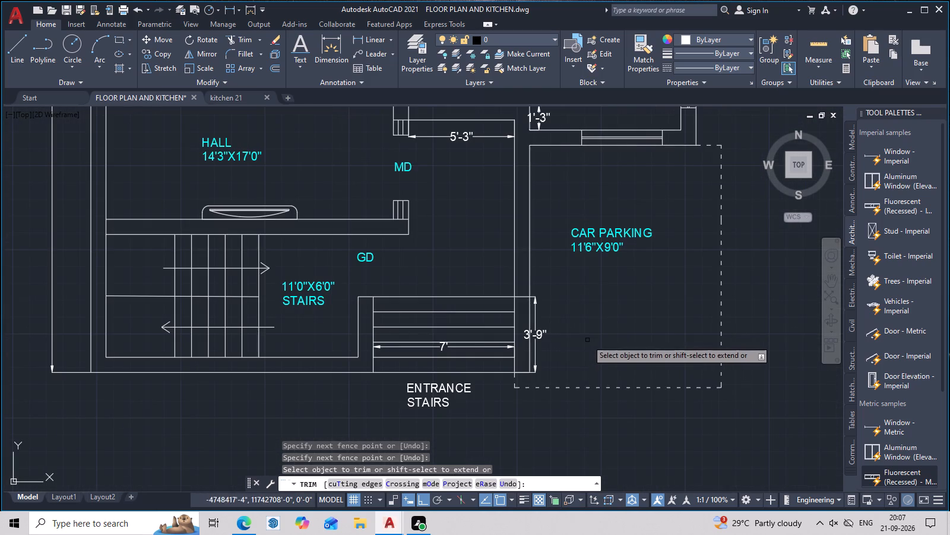
key(Escape)
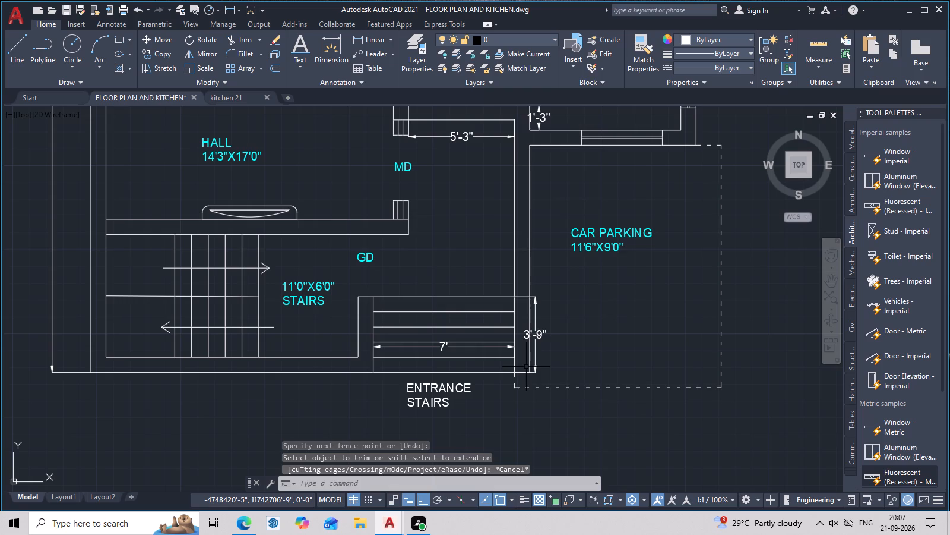
Hatch the wall between the entrance and car parking, and BED ROOM-2's lower wall on both sides of the window, with the ANSI32 pattern.
text(h)
key(space)
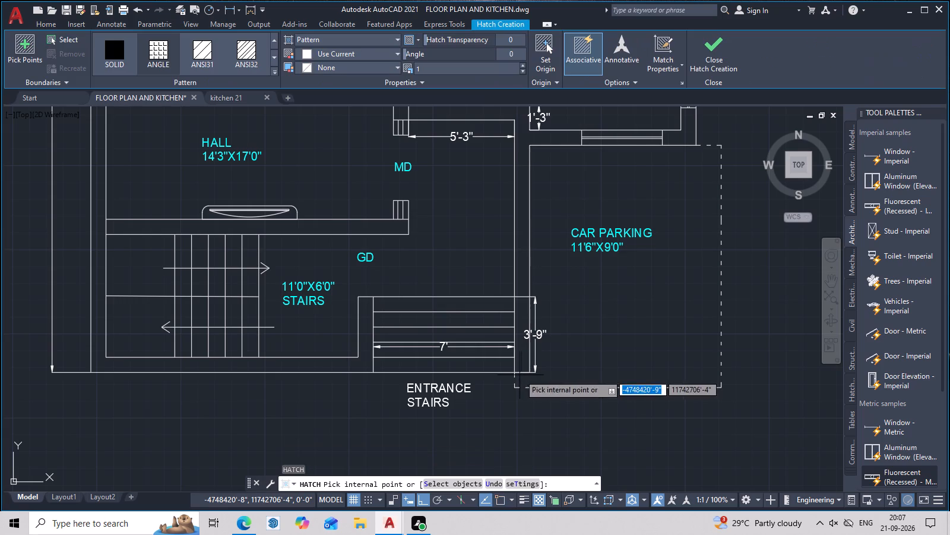
click(220, 42)
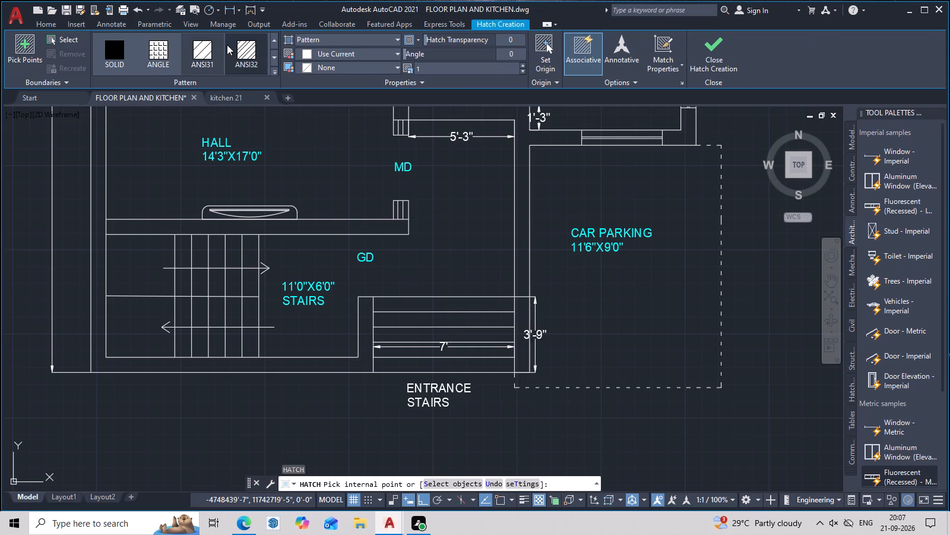
click(235, 43)
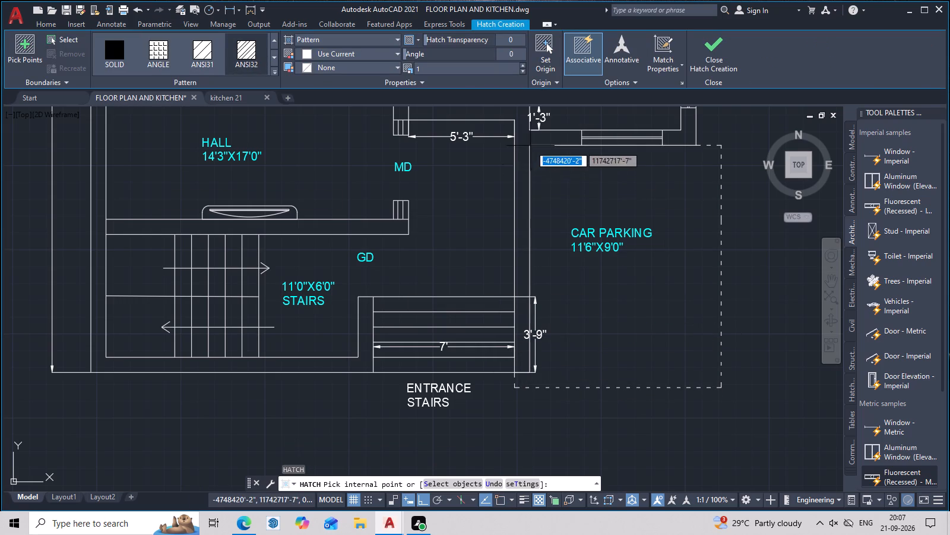
click(522, 187)
scroll(529, 200, down, 2)
middle_drag(549, 235, 550, 285)
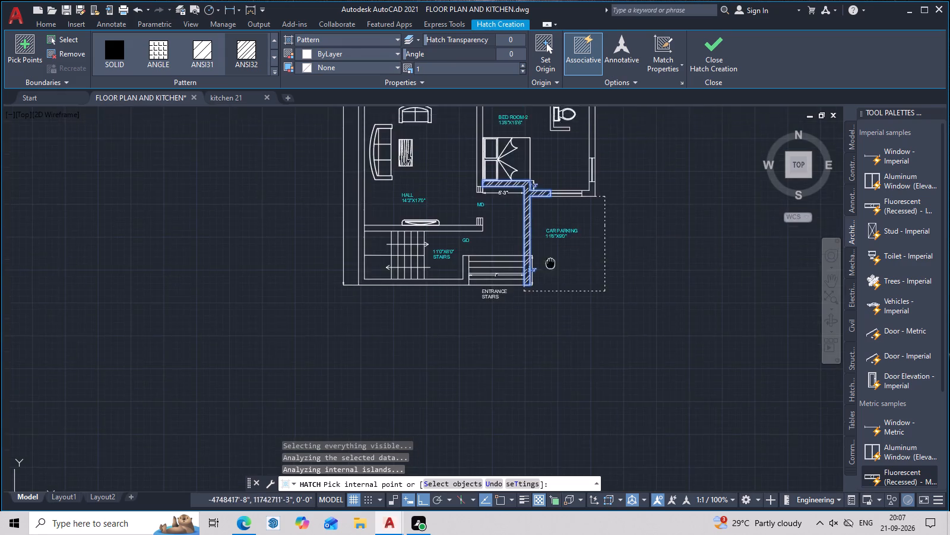
middle_drag(550, 285, 552, 319)
scroll(602, 250, up, 2)
click(587, 263)
scroll(620, 256, down, 2)
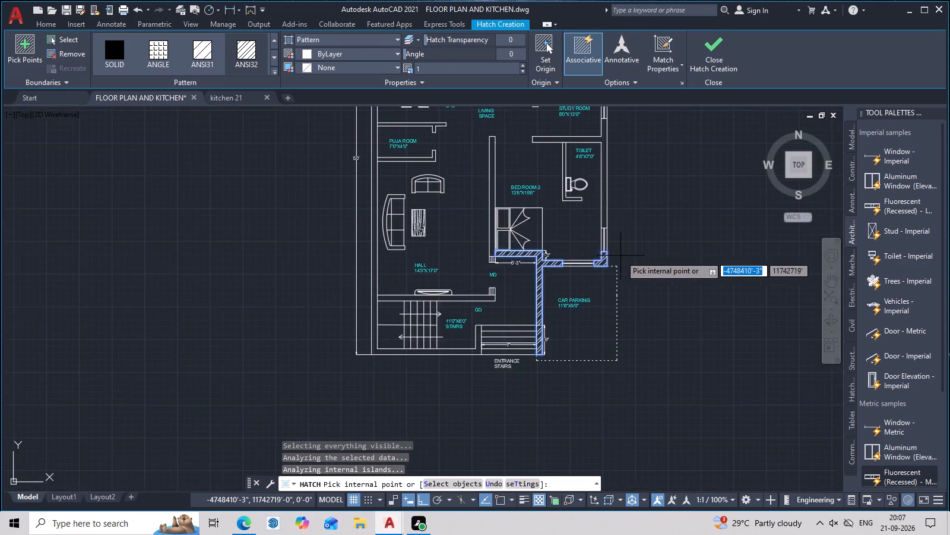
Add the outer wall beside BED ROOM-2's toilet, the STUDY ROOM partition and the BED ROOM-2 wall facing the hall to the hatch.
middle_drag(620, 256, 618, 344)
click(603, 248)
middle_drag(617, 273, 634, 319)
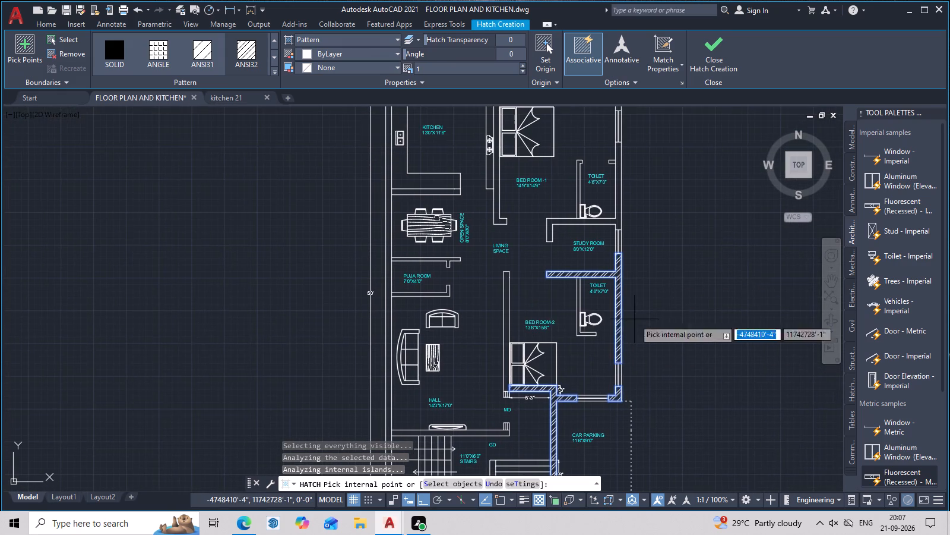
click(508, 309)
Hatch the continuous outer wall from the kitchen window past the PUJA ROOM and HALL, around the stairs to the entrance steps.
scroll(539, 313, down, 1)
middle_drag(546, 325, 558, 259)
scroll(467, 357, up, 2)
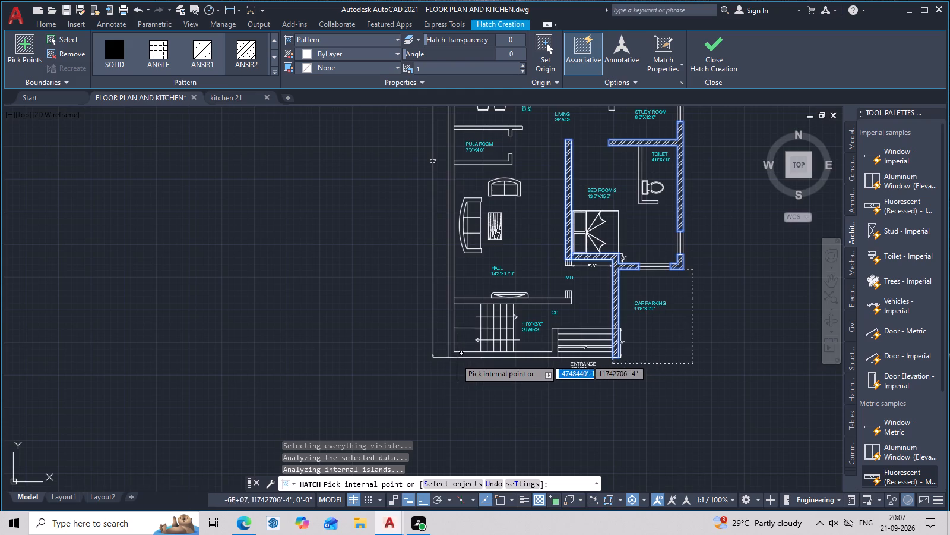
scroll(456, 358, up, 3)
click(457, 340)
scroll(457, 340, down, 2)
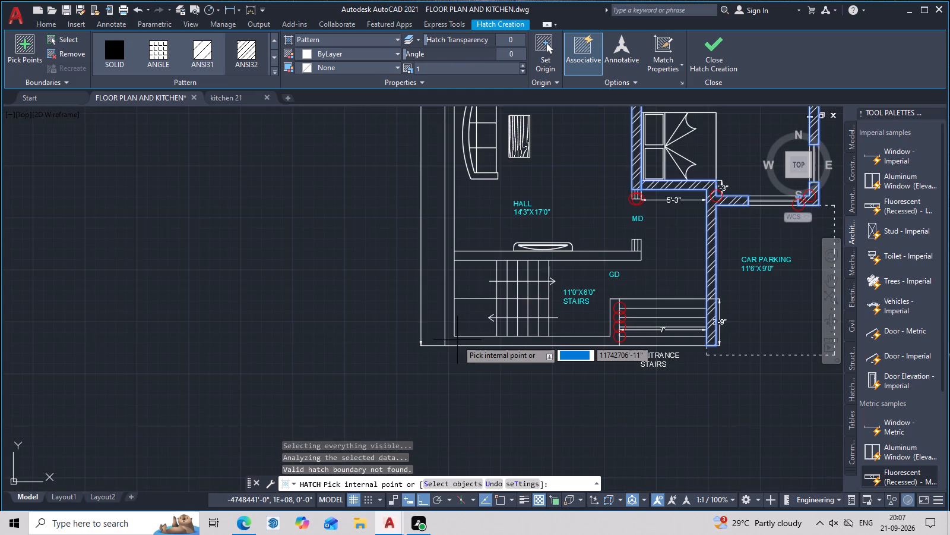
scroll(597, 340, down, 1)
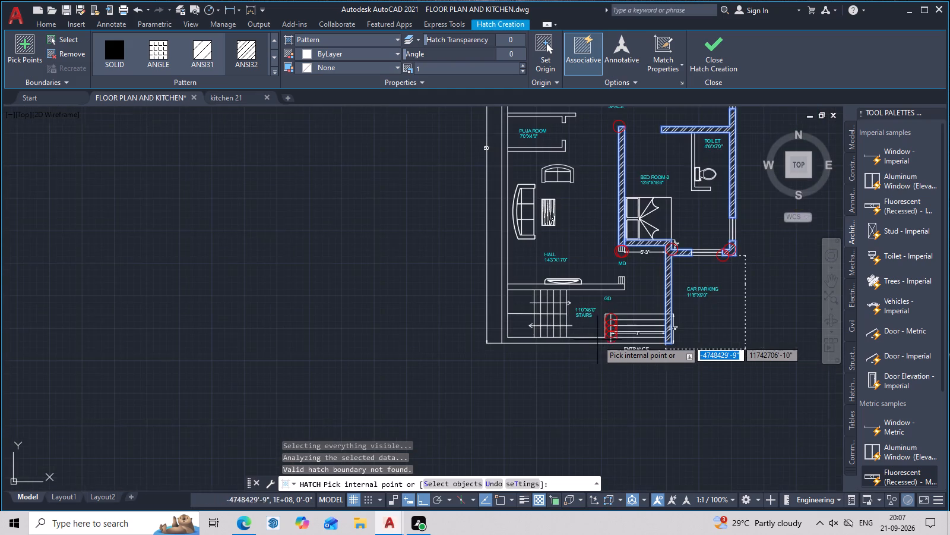
scroll(604, 340, up, 2)
click(604, 345)
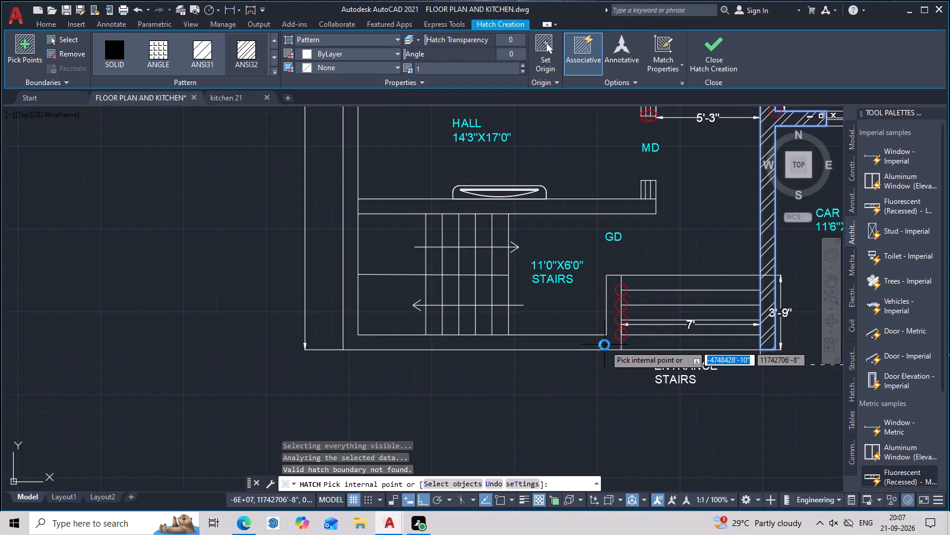
scroll(604, 344, down, 3)
middle_drag(604, 344, 594, 387)
scroll(566, 177, up, 2)
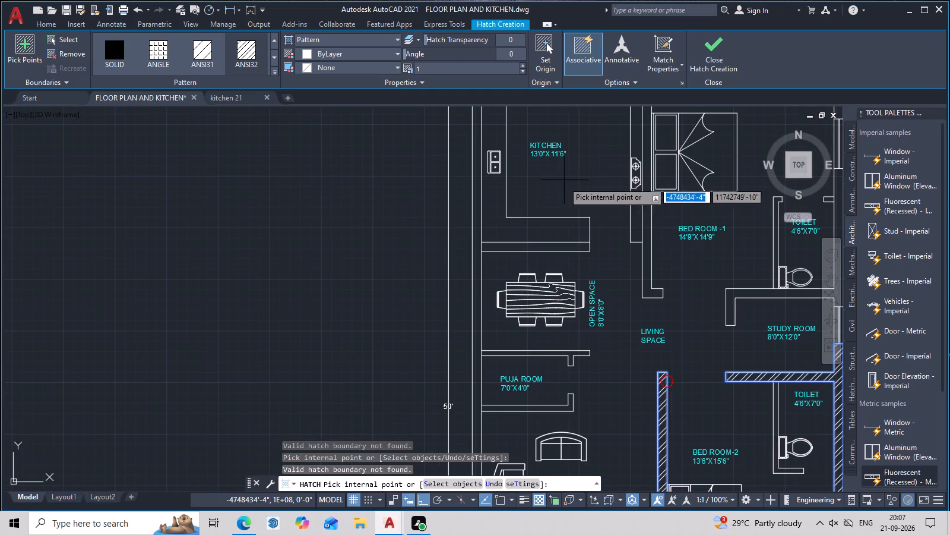
click(474, 289)
scroll(480, 288, down, 2)
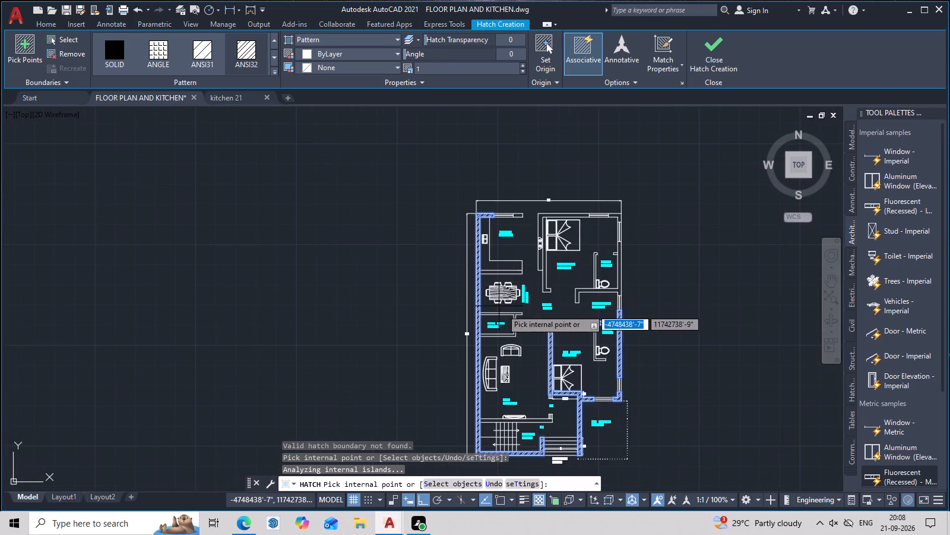
Add the short wall segment on the other side of the kitchen window to the hatch and end the command.
middle_drag(507, 317, 515, 197)
middle_drag(548, 257, 520, 436)
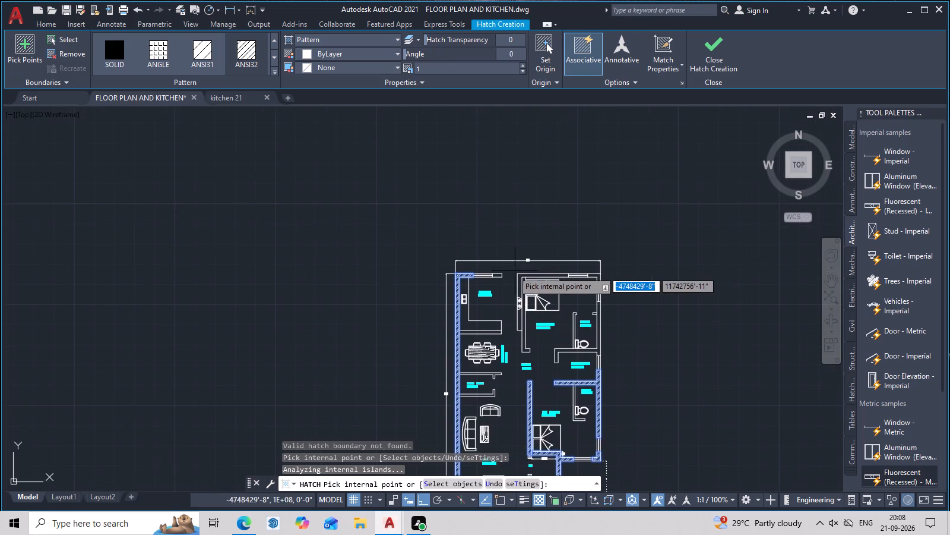
scroll(512, 271, up, 3)
click(463, 287)
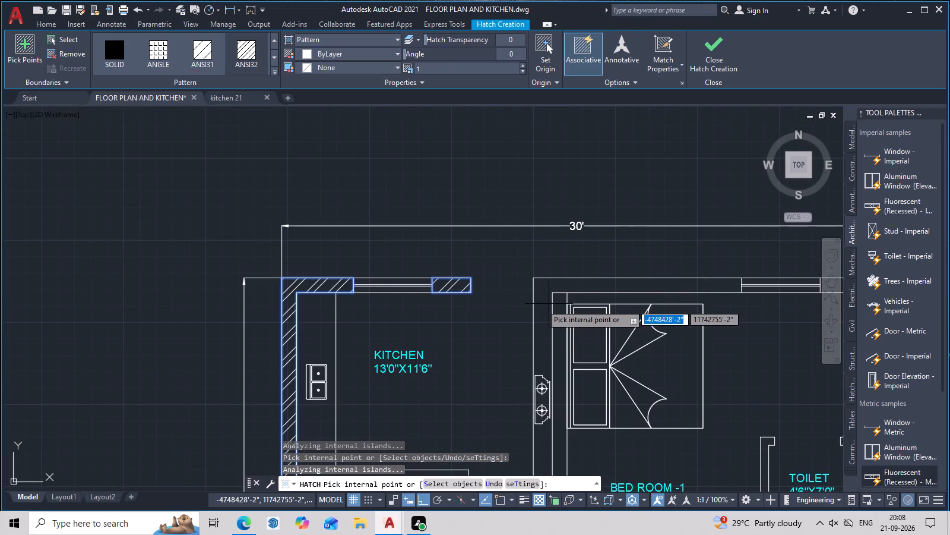
scroll(598, 297, down, 2)
middle_drag(600, 307, 560, 238)
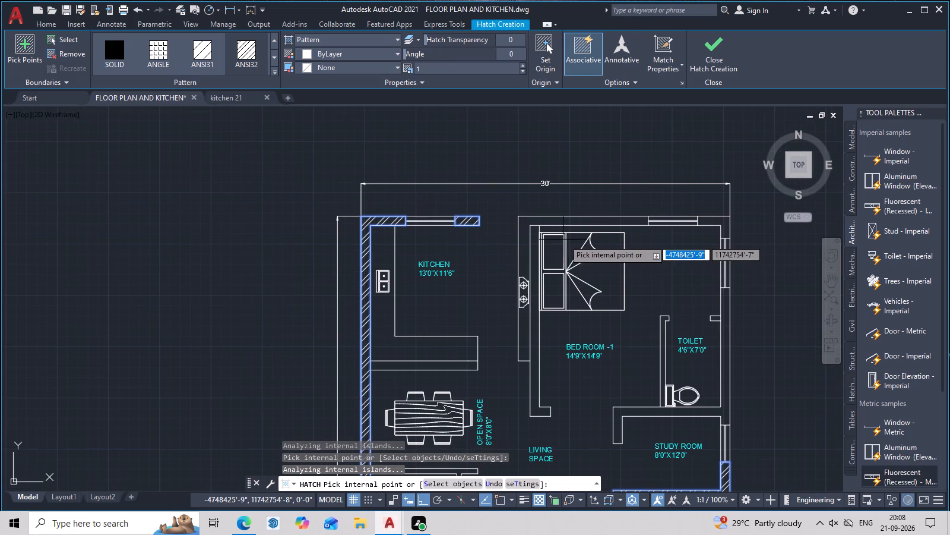
middle_drag(608, 256, 609, 297)
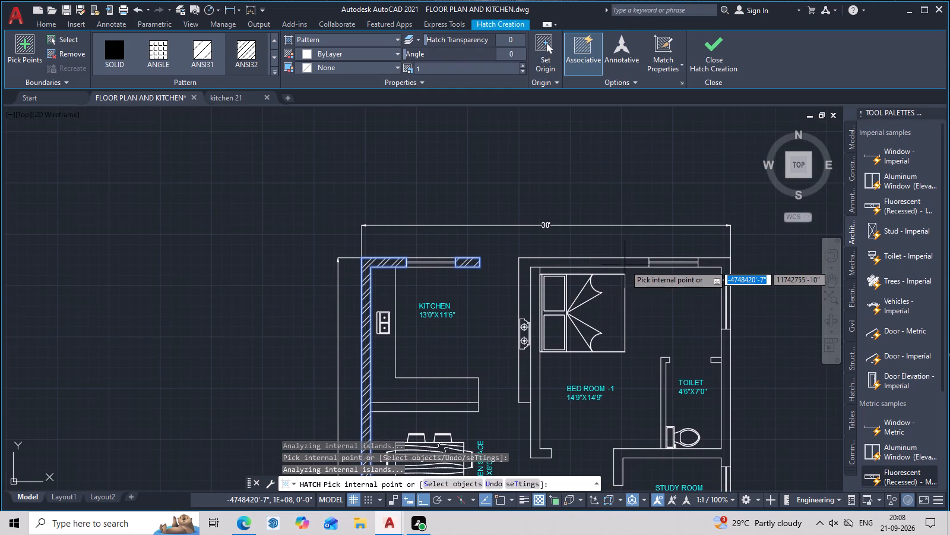
key(Escape)
Draw a line from BED ROOM-1's inner wall corner above the hob counter across to the counter's outer edge, closing the upper wall.
scroll(518, 266, up, 3)
middle_click(569, 262)
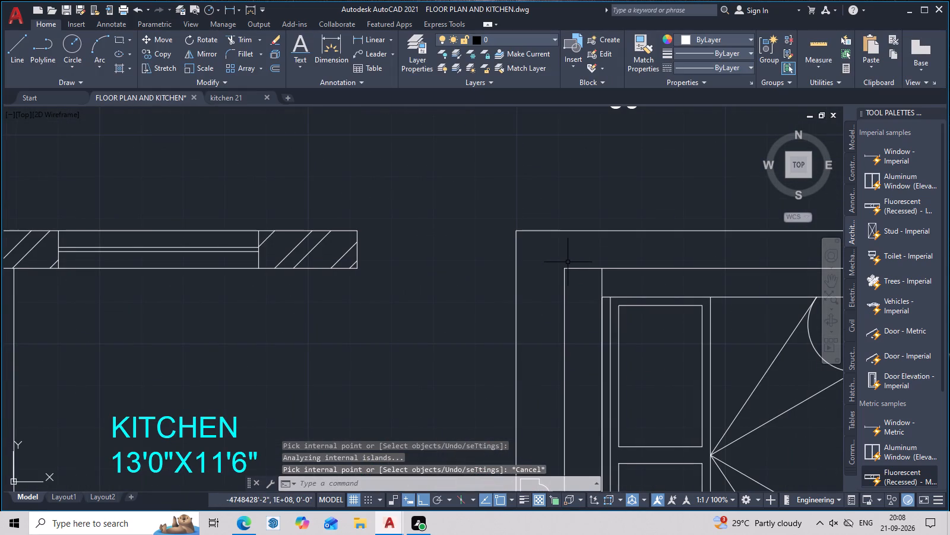
text(l)
key(space)
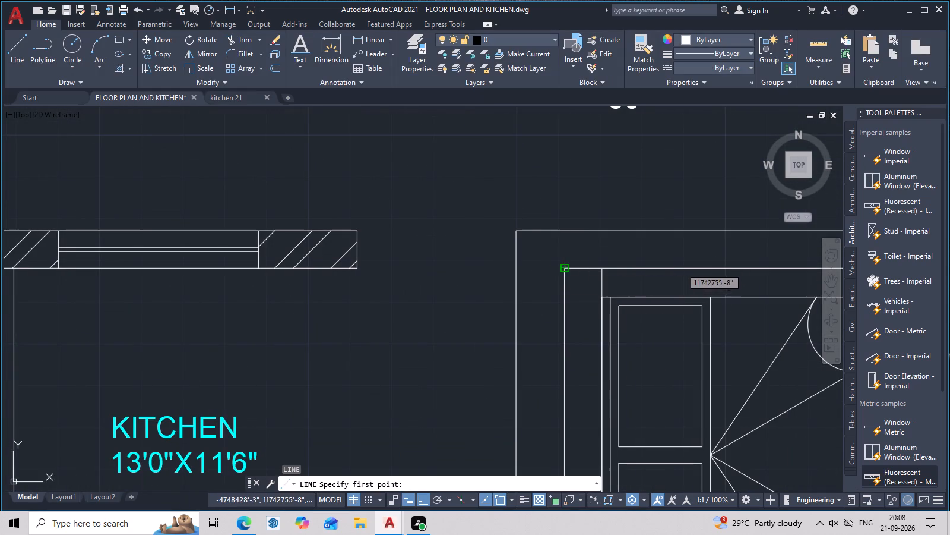
click(563, 267)
click(517, 273)
key(Escape)
scroll(607, 273, down, 2)
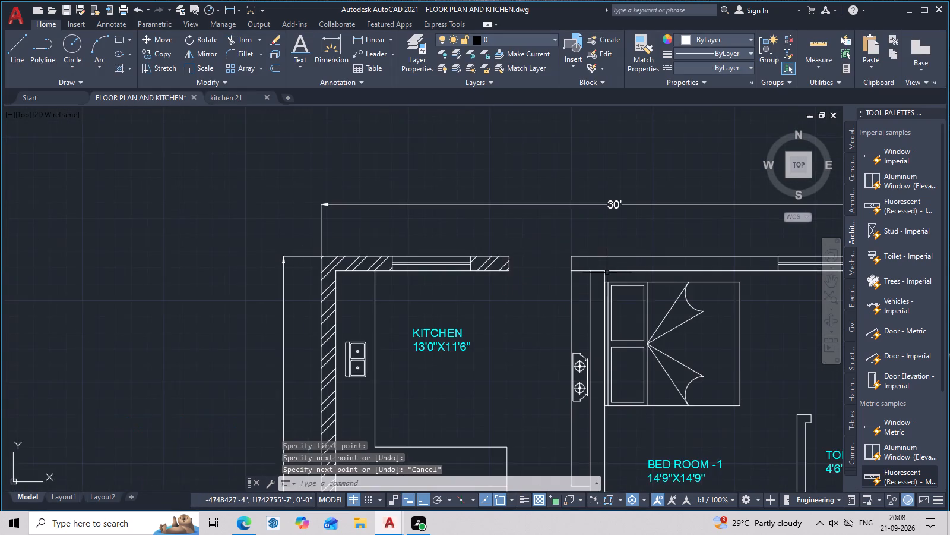
Hatch BED ROOM-1's upper wall on both sides of the window, and the outer wall beside its toilet with the STUDY ROOM partition.
middle_drag(606, 272, 487, 195)
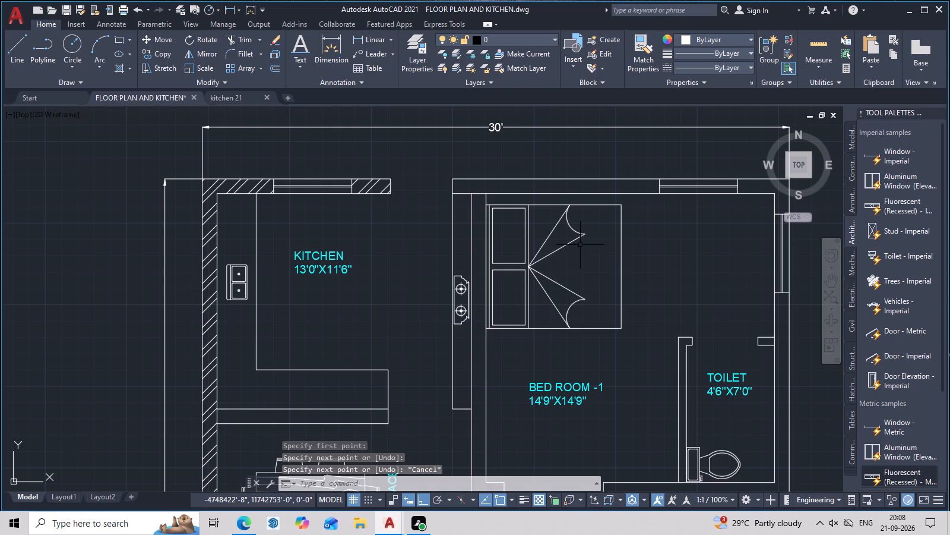
key(j)
key(Escape)
text(h)
key(space)
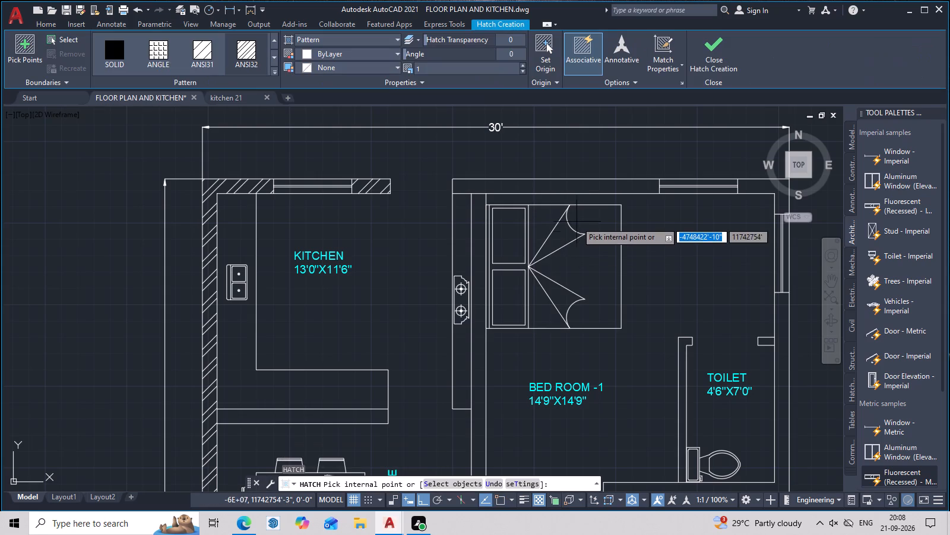
click(568, 190)
middle_drag(642, 228, 482, 207)
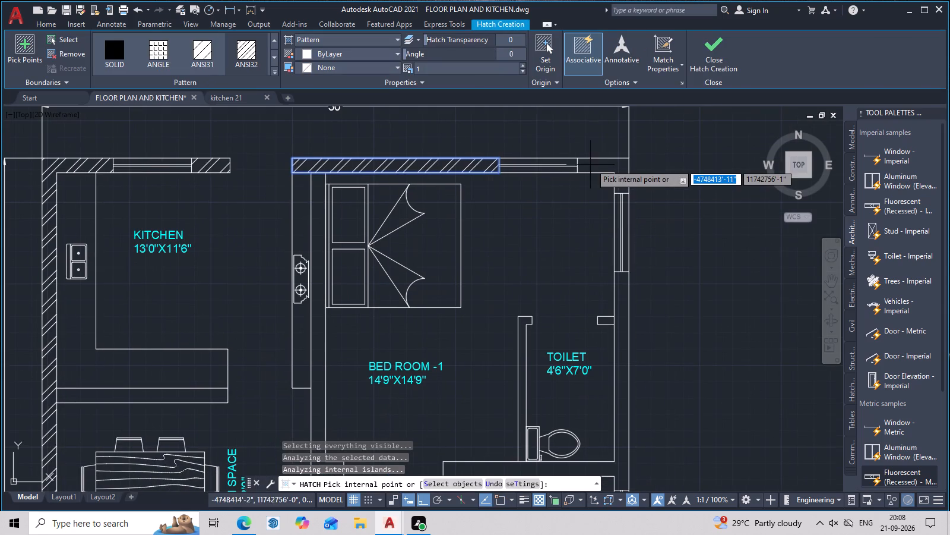
click(616, 171)
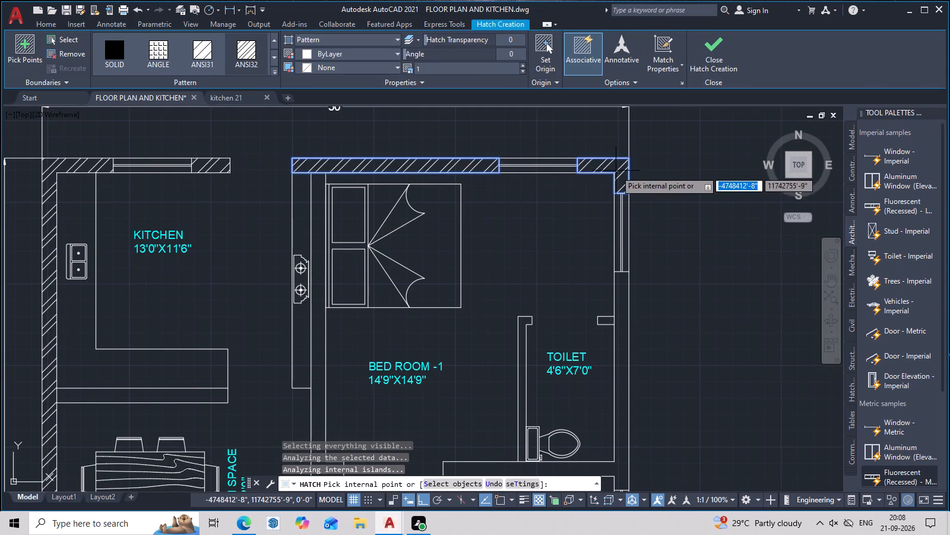
double_click(626, 317)
middle_drag(625, 328, 609, 214)
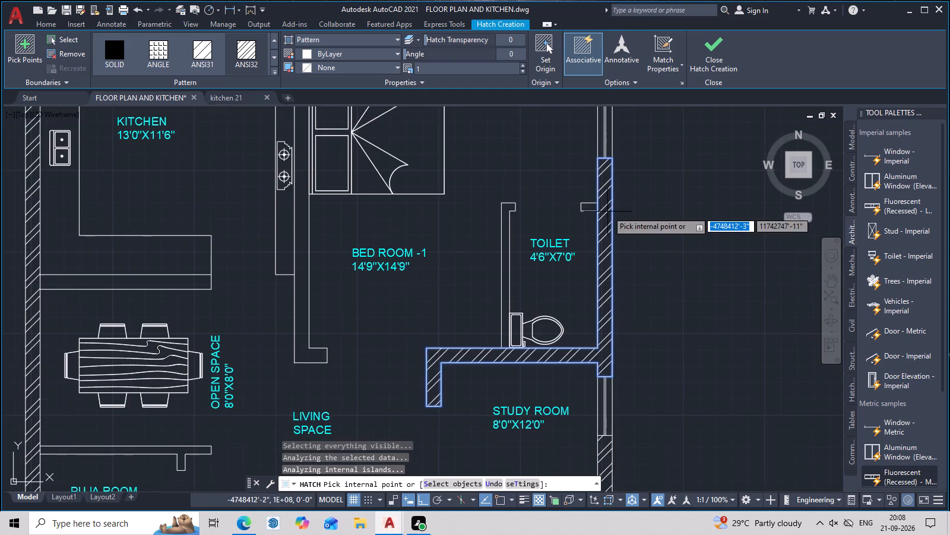
Add both wall pieces of BED ROOM-1's toilet and the wall between BED ROOM-1 and the kitchen hob counter to the hatch.
scroll(604, 209, up, 2)
click(582, 211)
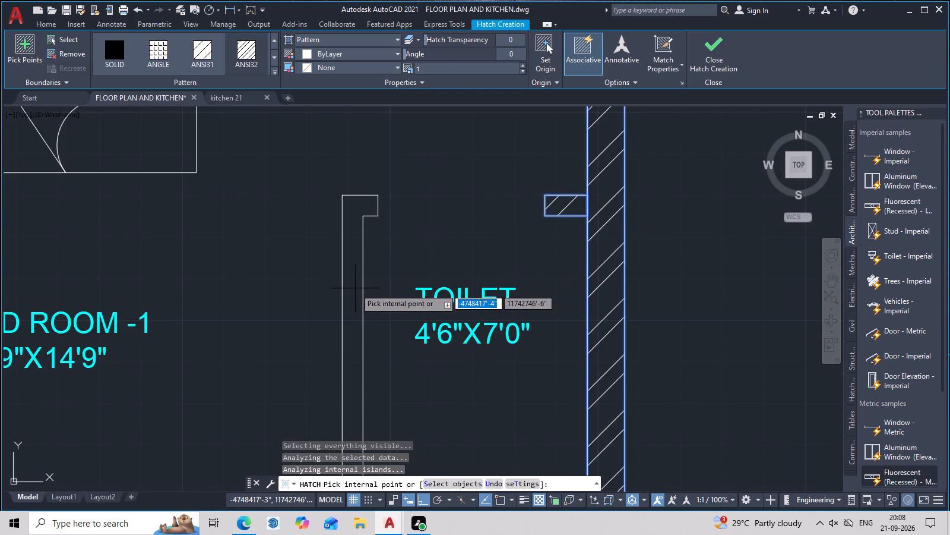
click(355, 288)
scroll(462, 310, down, 3)
middle_drag(474, 336, 514, 207)
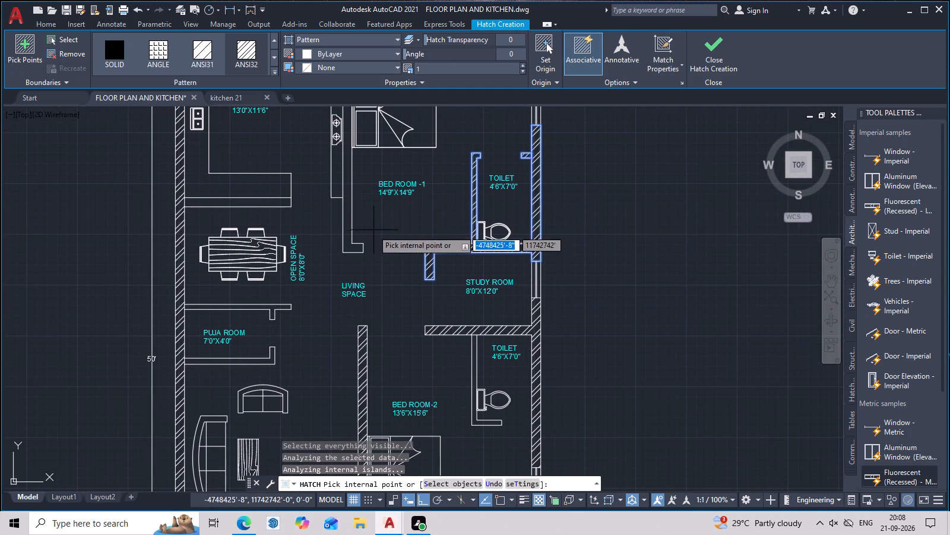
click(347, 243)
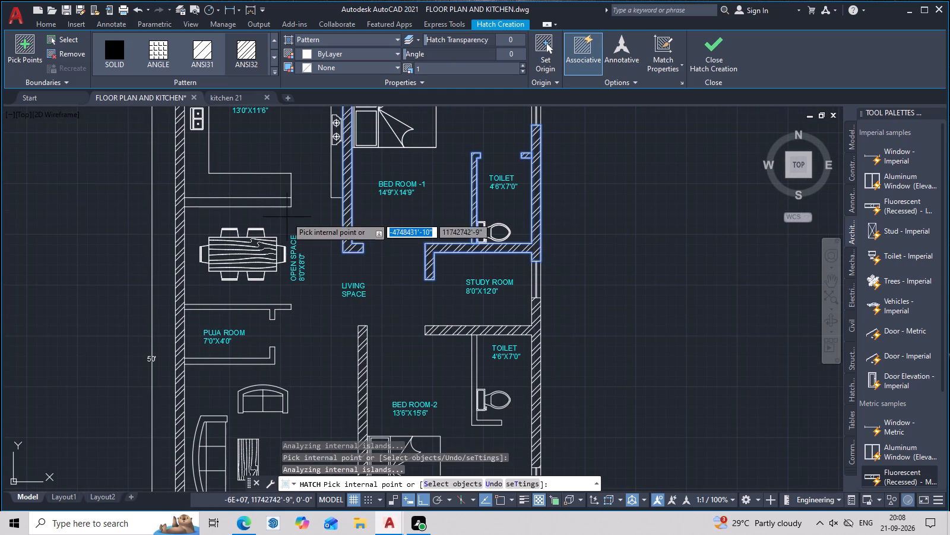
Add the wall between the kitchen and OPEN SPACE and both PUJA ROOM walls to the hatch, and end the command.
click(264, 204)
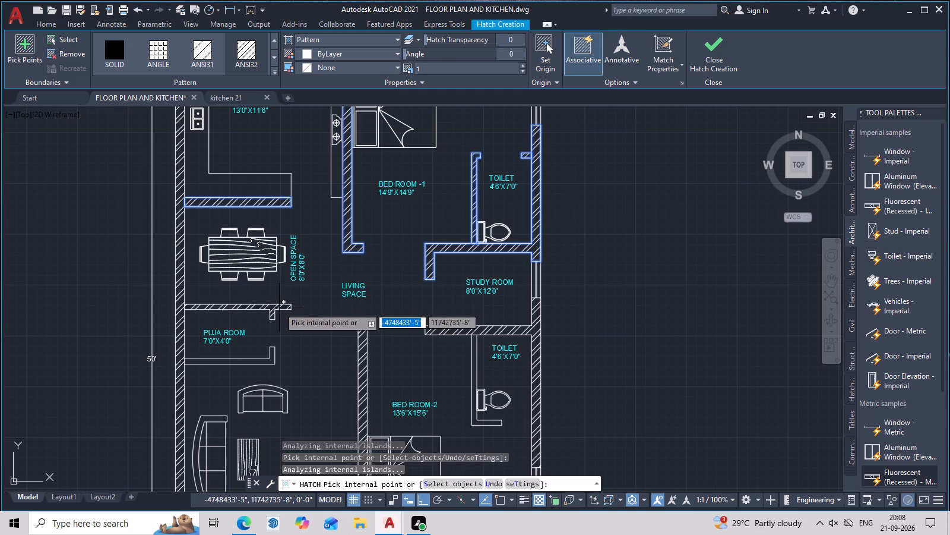
click(279, 307)
click(272, 364)
middle_drag(340, 379, 376, 245)
scroll(590, 388, down, 2)
middle_drag(600, 395, 604, 390)
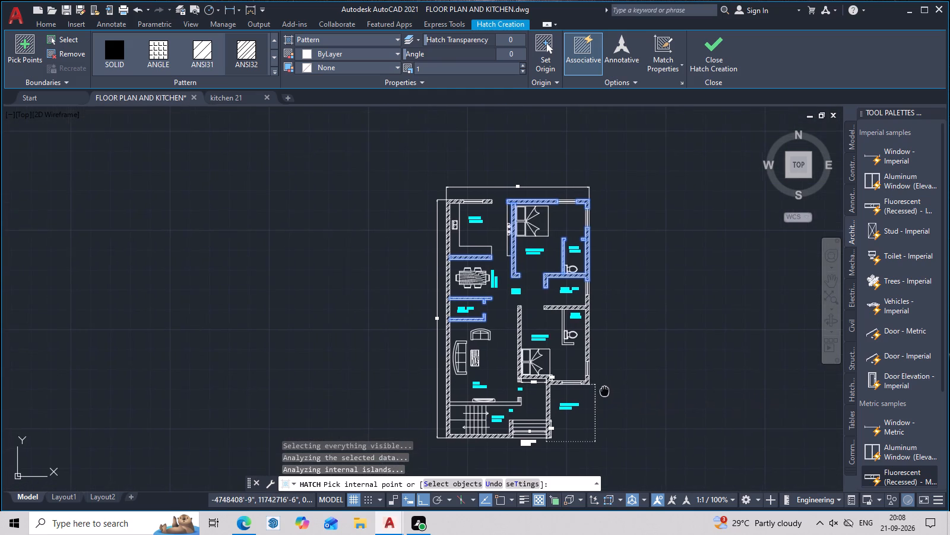
middle_drag(604, 390, 605, 389)
key(Escape)
Match the properties of the cyan STAIRS room label onto the ENTRANCE STAIRS label.
scroll(619, 361, up, 2)
middle_drag(619, 360, 708, 170)
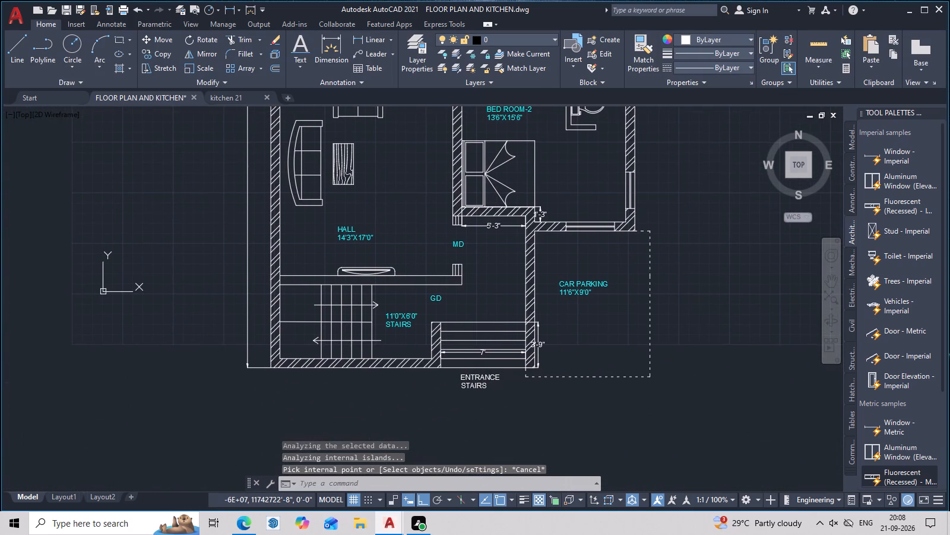
middle_drag(525, 294, 651, 276)
scroll(623, 301, up, 2)
middle_drag(623, 301, 620, 301)
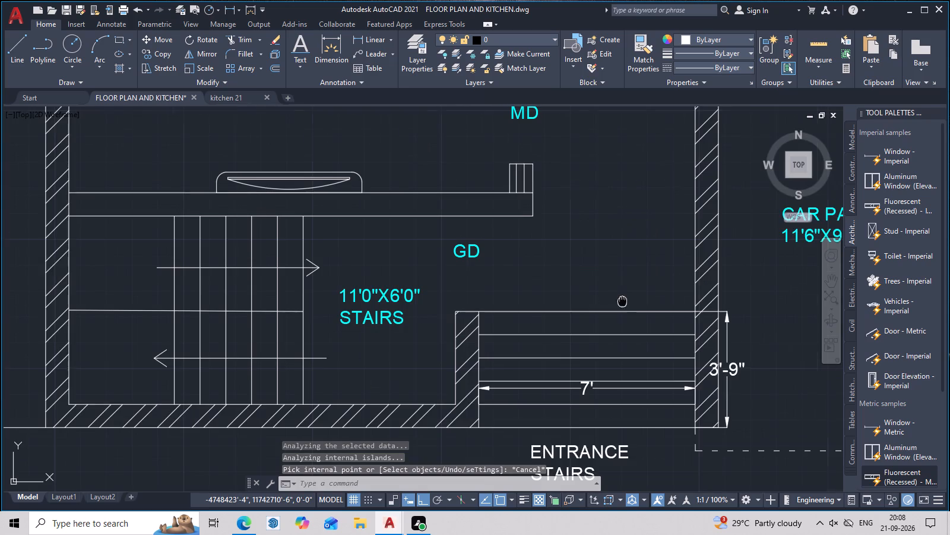
middle_drag(620, 301, 536, 245)
scroll(534, 247, down, 2)
middle_drag(555, 316, 551, 301)
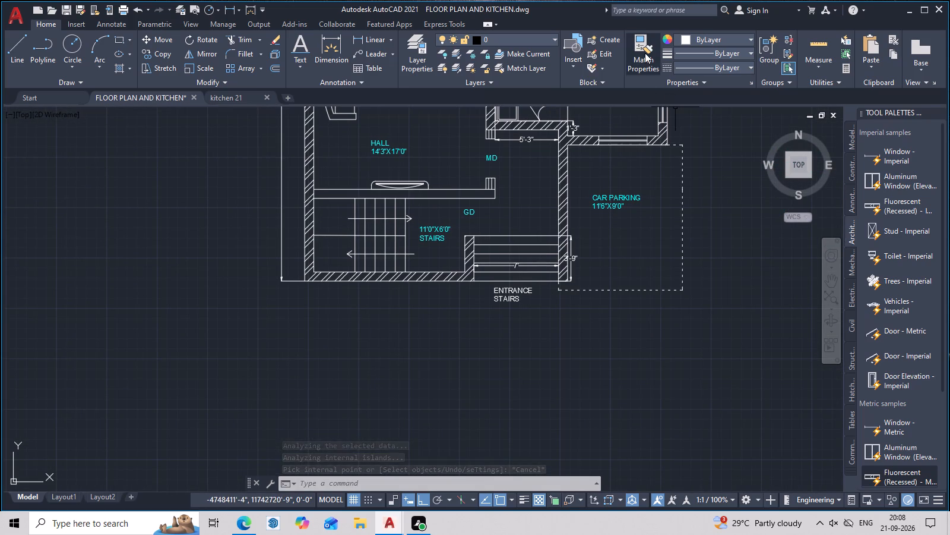
click(645, 53)
click(431, 228)
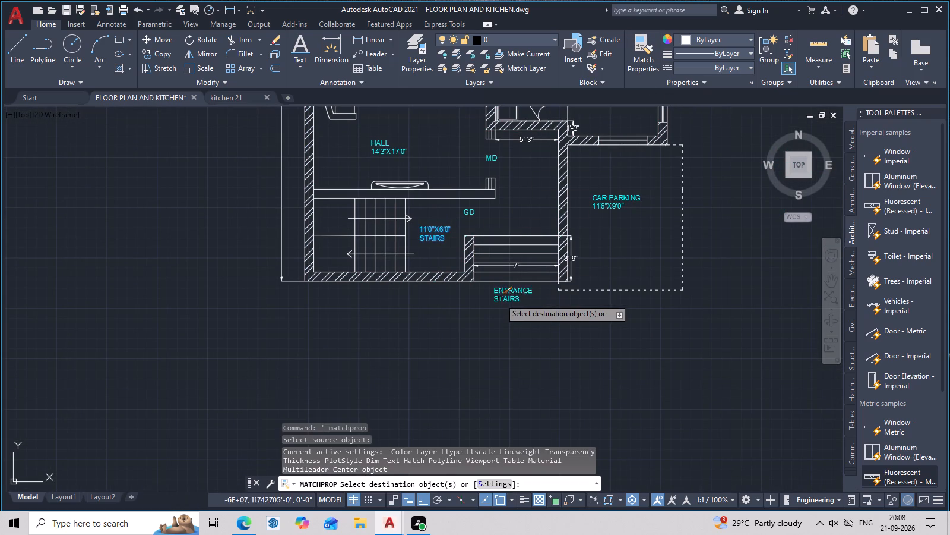
click(500, 298)
scroll(534, 307, down, 2)
middle_drag(544, 331, 520, 312)
key(Escape)
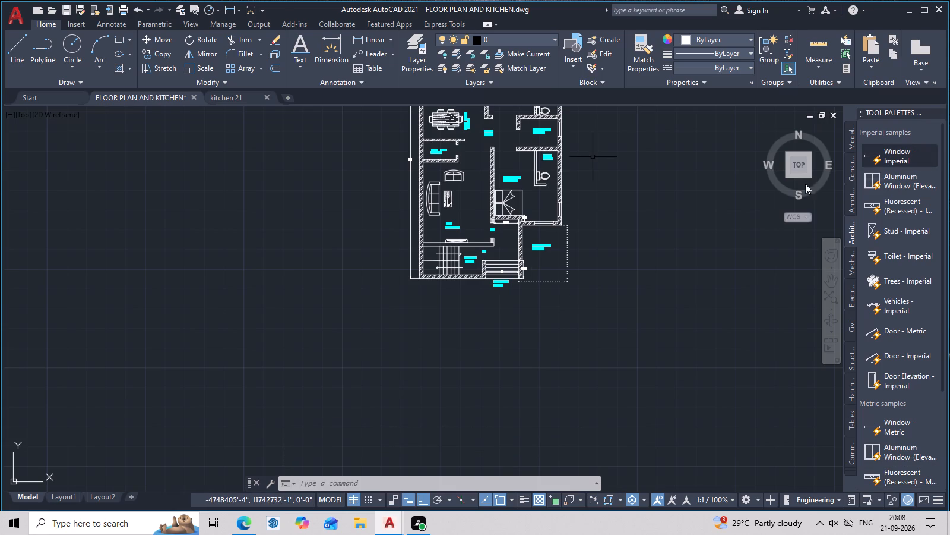
Examine the hatched floor plan from the entrance stairs and car parking up to the kitchen and BED ROOM-1.
middle_drag(539, 286, 561, 384)
scroll(571, 354, up, 2)
middle_drag(606, 334, 696, 267)
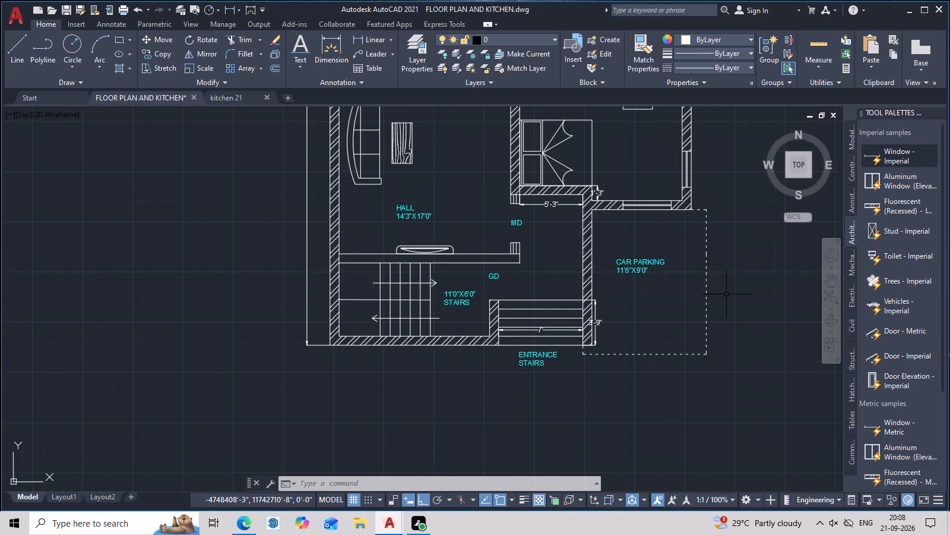
scroll(658, 290, up, 2)
middle_drag(684, 344, 626, 246)
scroll(620, 251, down, 2)
middle_click(695, 413)
middle_drag(500, 333, 674, 399)
middle_drag(618, 223, 506, 418)
middle_drag(537, 149, 578, 376)
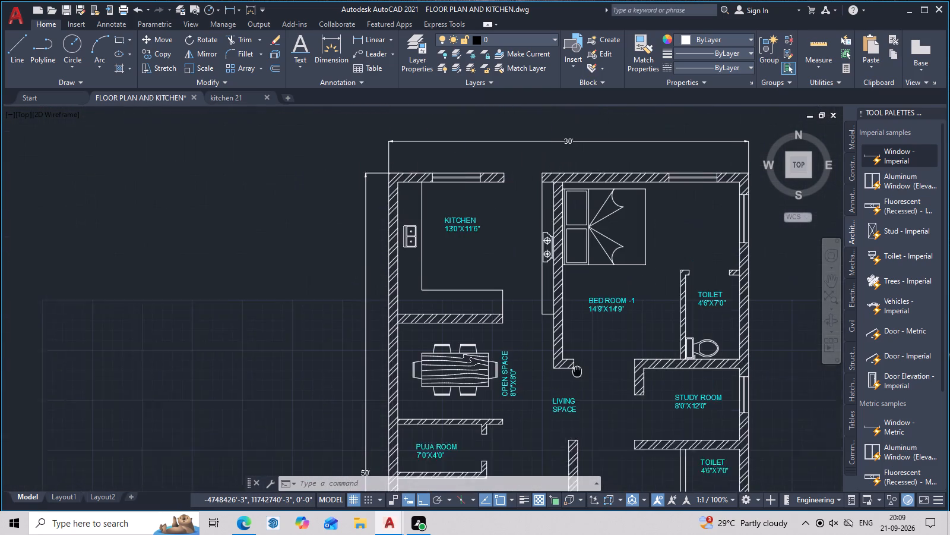
middle_drag(578, 376, 579, 382)
scroll(588, 259, up, 2)
scroll(601, 253, down, 2)
middle_drag(615, 268, 613, 287)
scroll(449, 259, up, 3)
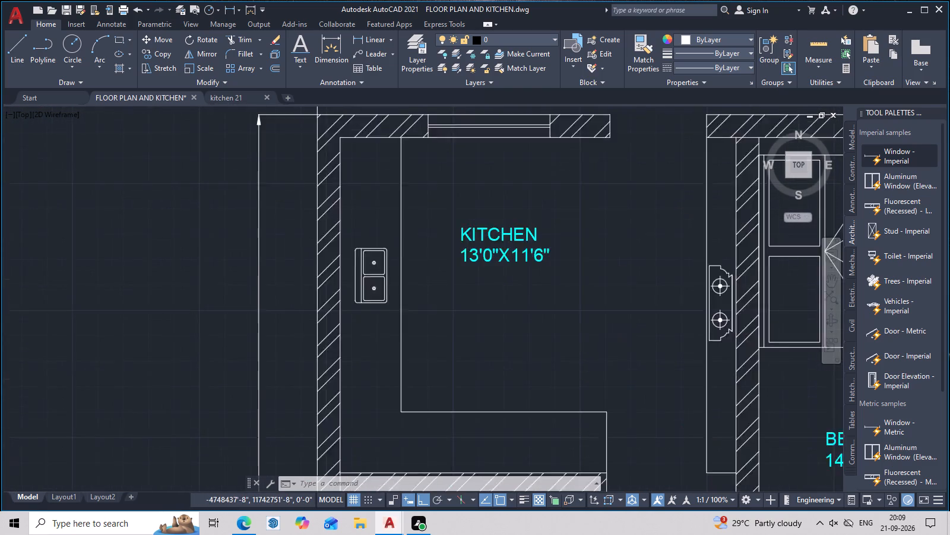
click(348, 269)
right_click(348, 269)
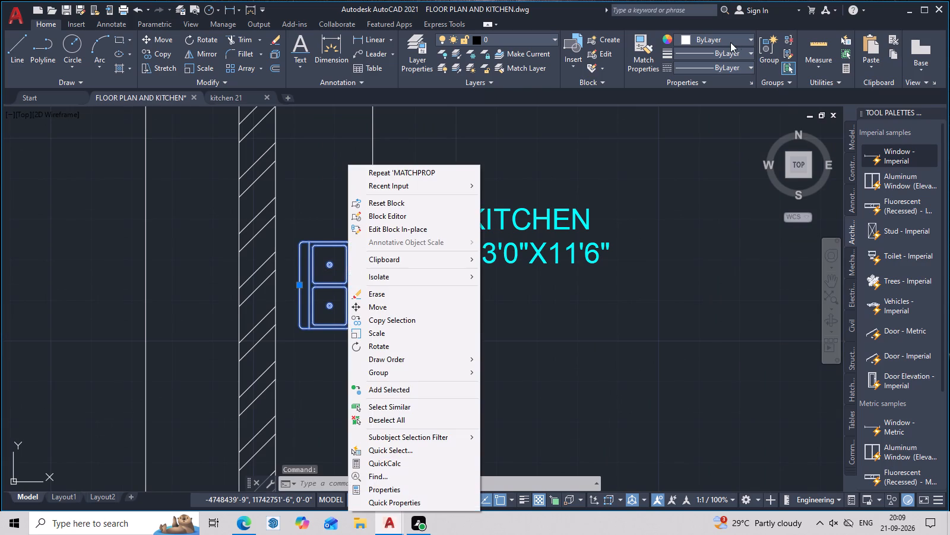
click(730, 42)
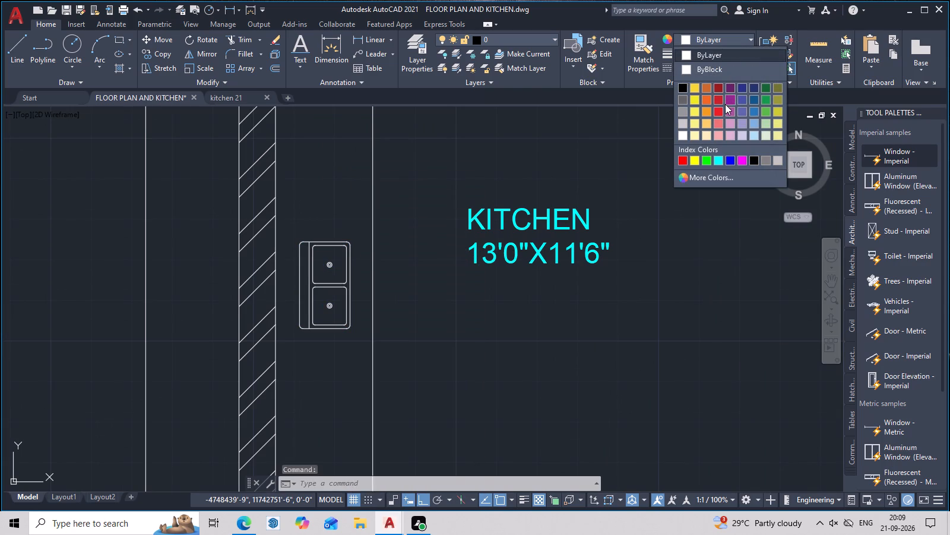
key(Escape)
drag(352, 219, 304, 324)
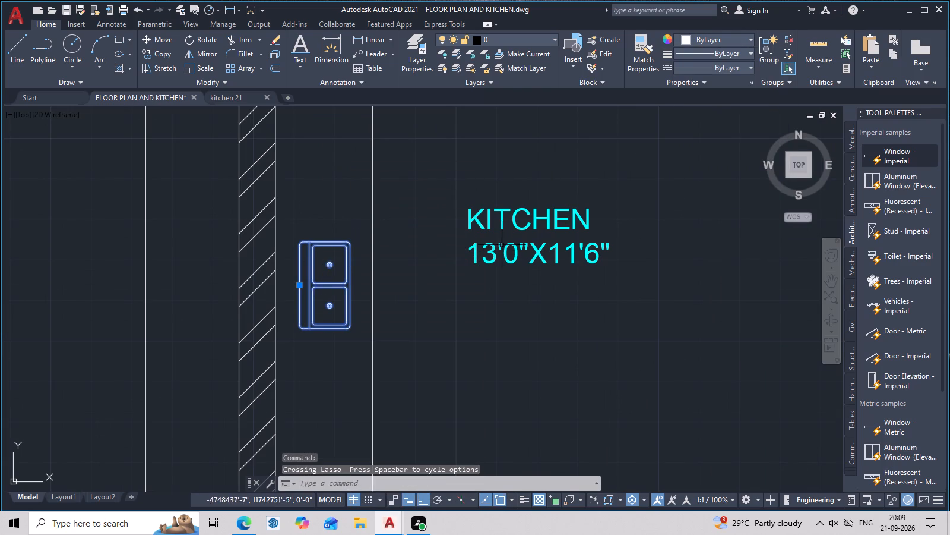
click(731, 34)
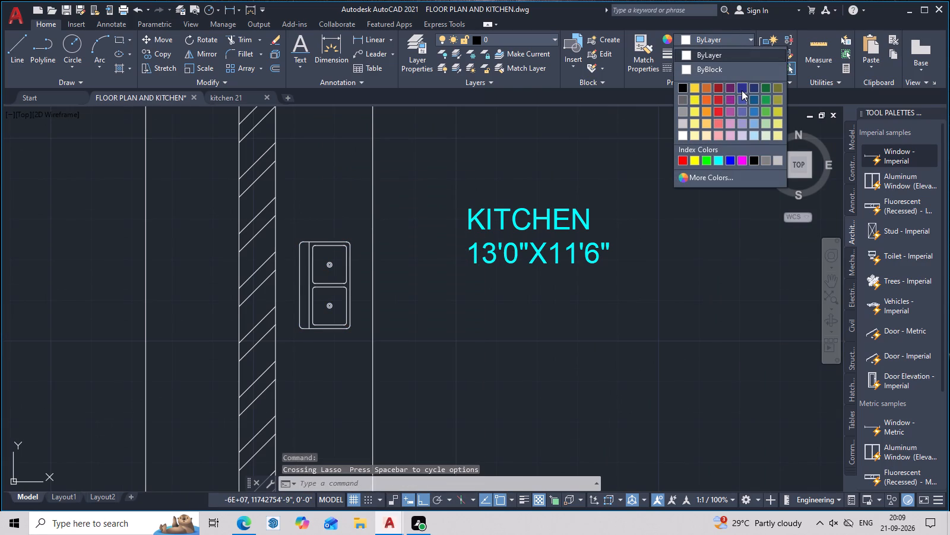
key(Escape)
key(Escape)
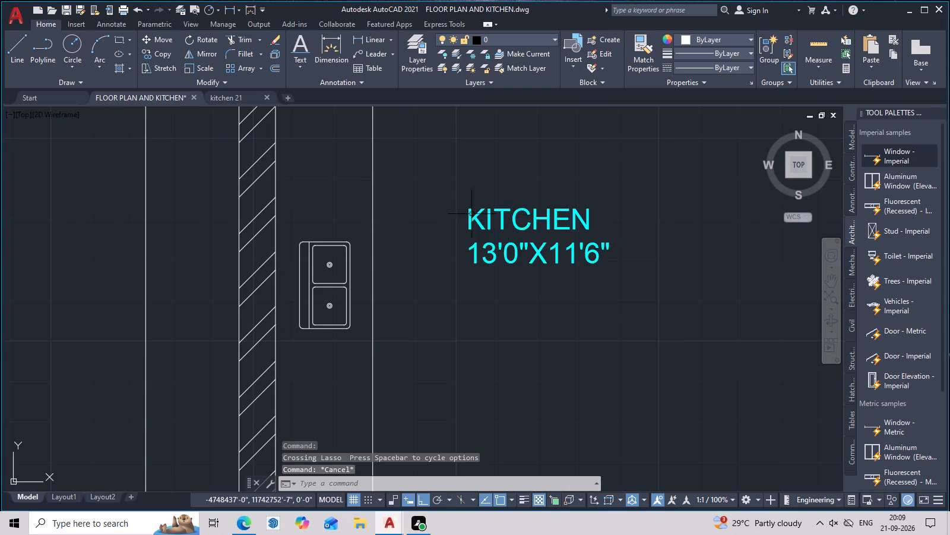
Create a new layer named funituer.
text(la)
key(space)
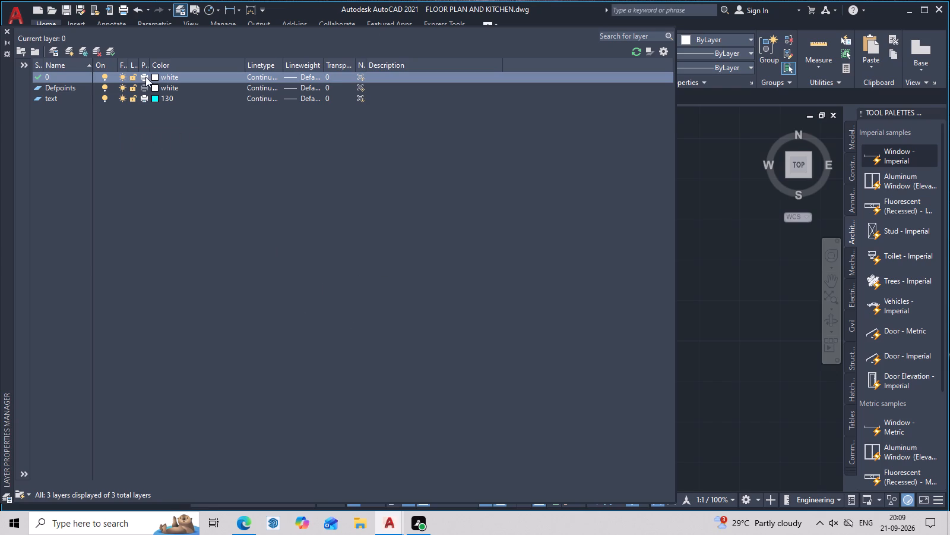
click(71, 46)
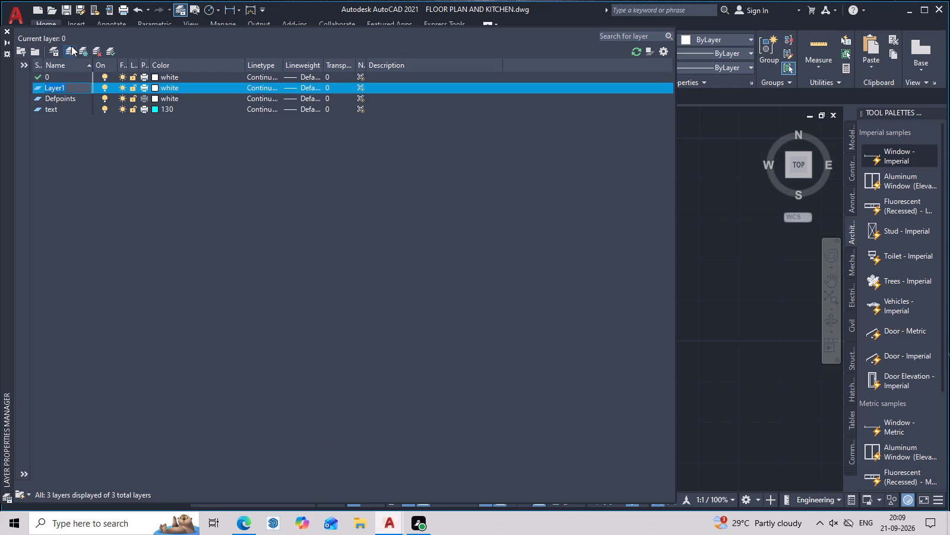
key(BackSpace)
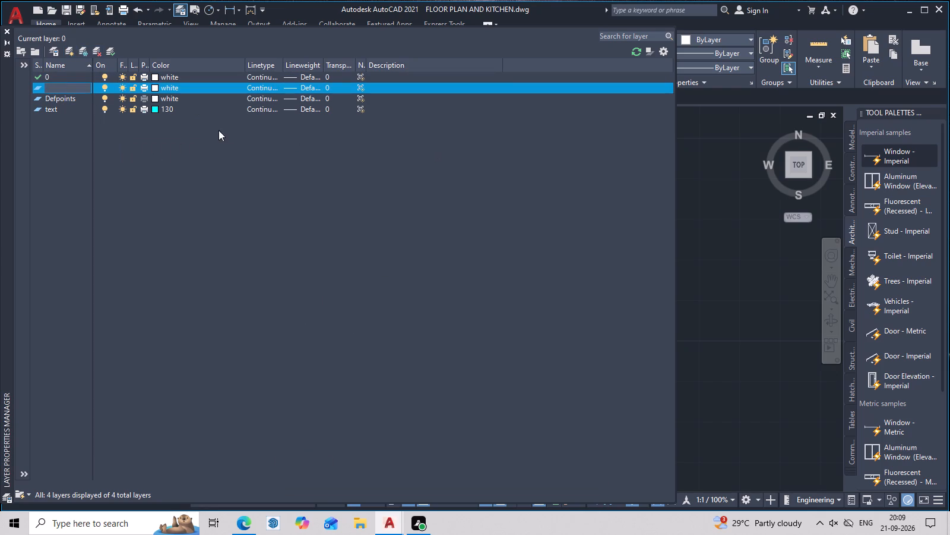
middle_drag(226, 136, 460, 205)
click(562, 203)
text(fum)
key(BackSpace)
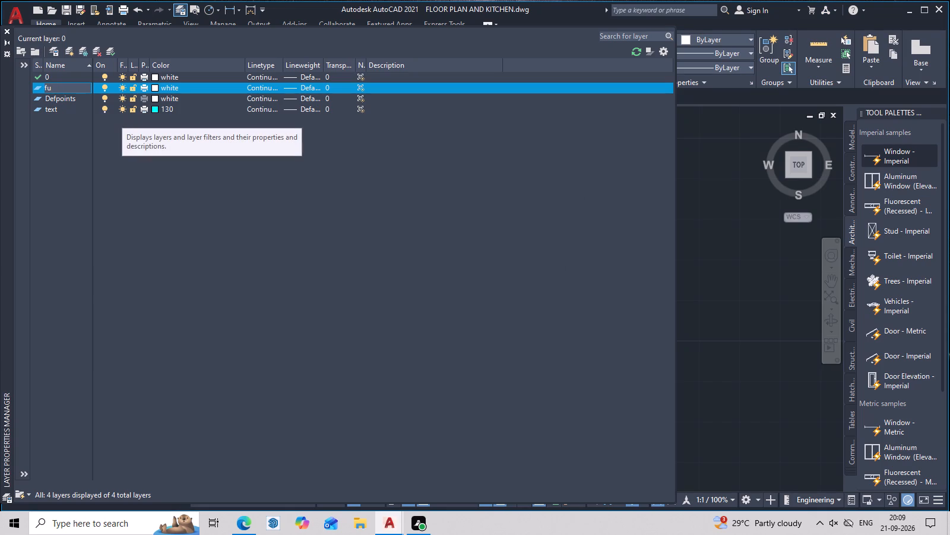
text(ni)
text(tuer)
key(space)
Set the funituer layer's colour to index colour 230 and close the layer manager.
click(158, 87)
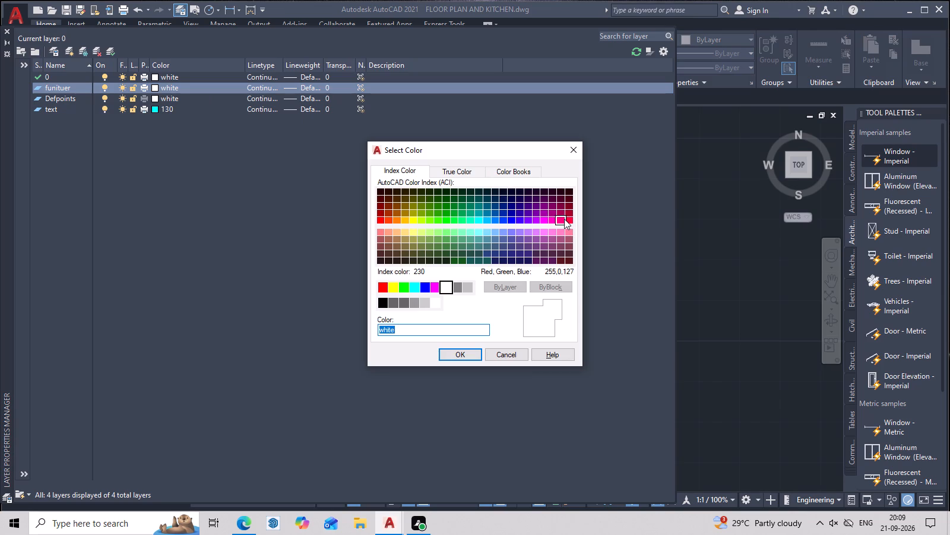
click(563, 219)
click(458, 358)
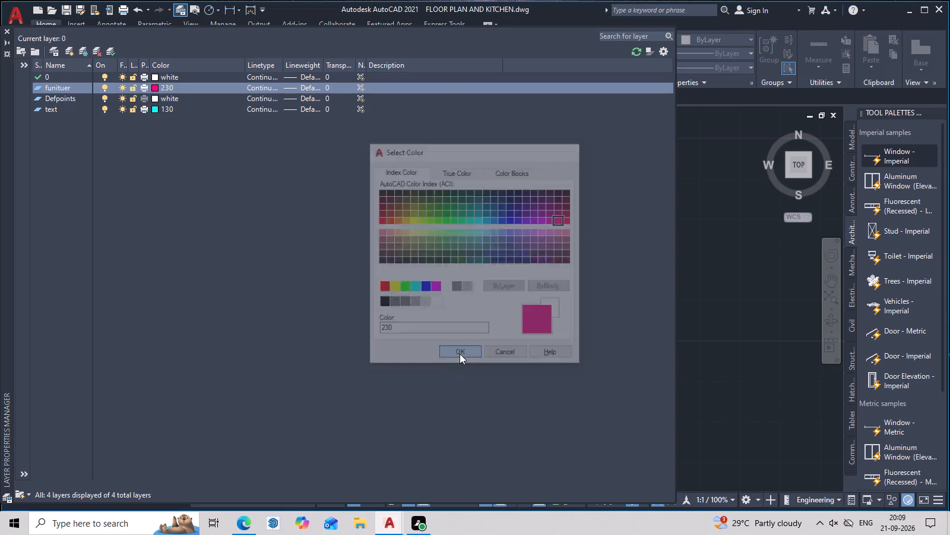
click(5, 29)
Move the kitchen sink onto the funituer layer.
middle_drag(331, 204, 356, 225)
drag(368, 248, 344, 319)
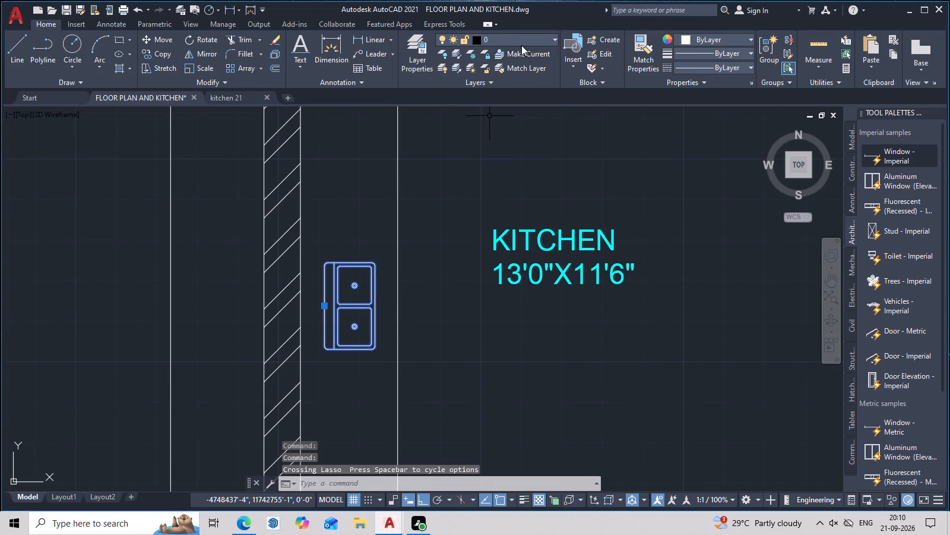
click(522, 42)
click(522, 80)
key(Escape)
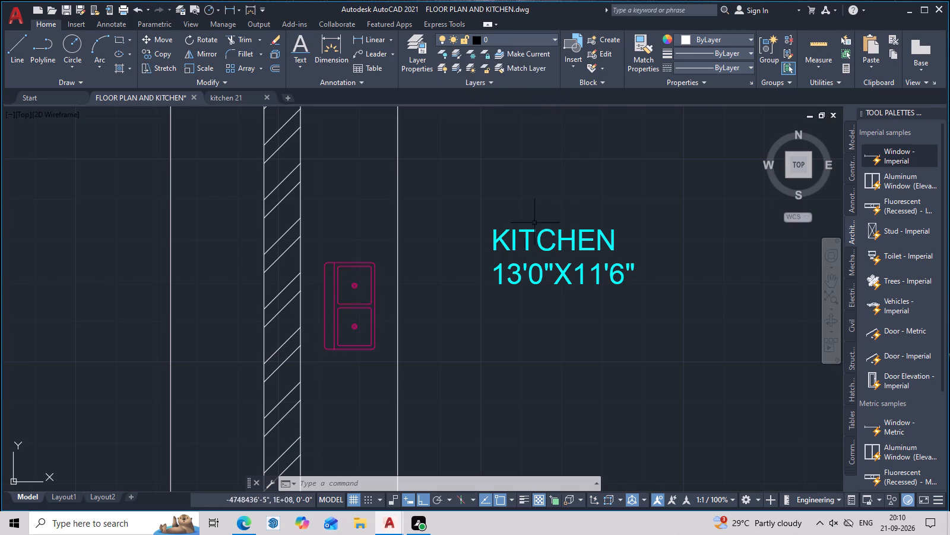
Match the kitchen sink's properties onto the hob and the bed in BED ROOM-1.
scroll(467, 272, down, 2)
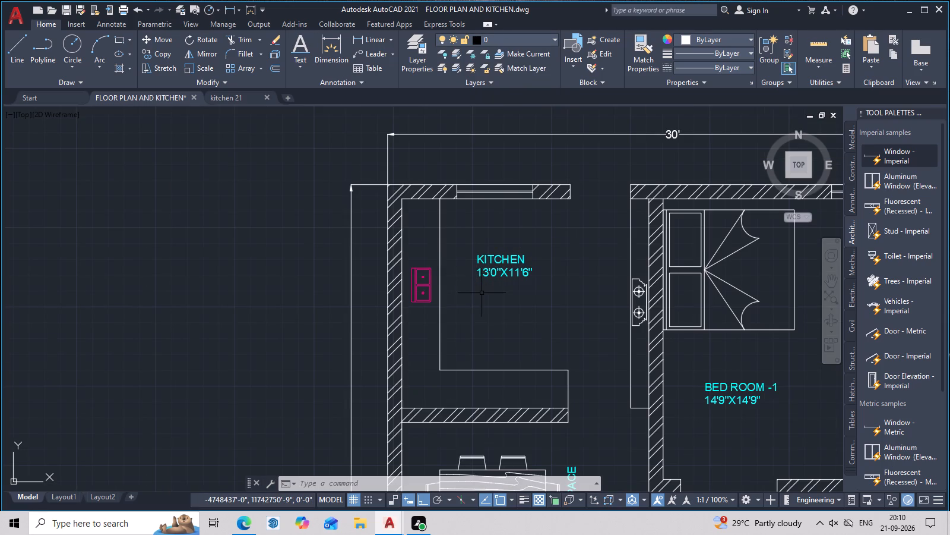
scroll(468, 328, down, 2)
middle_drag(468, 329, 419, 201)
scroll(462, 188, up, 3)
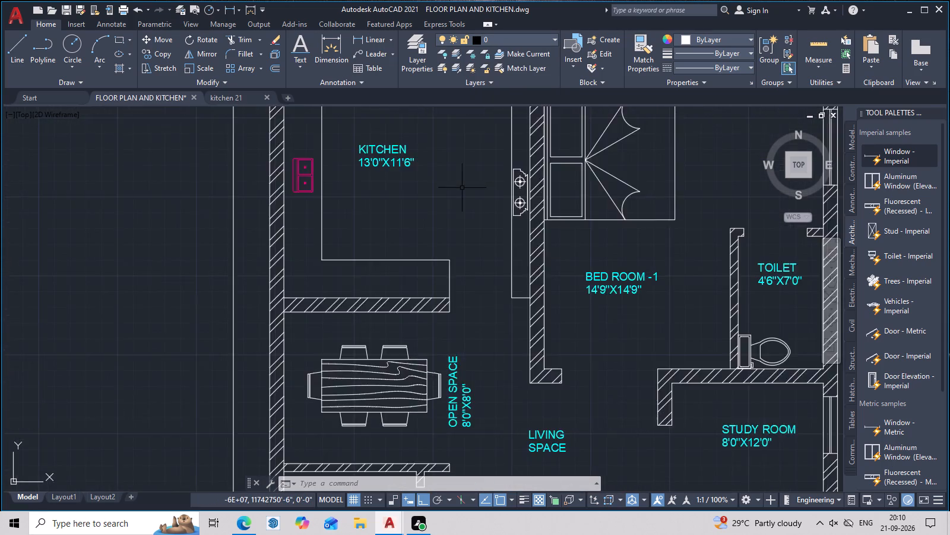
middle_drag(462, 188, 395, 223)
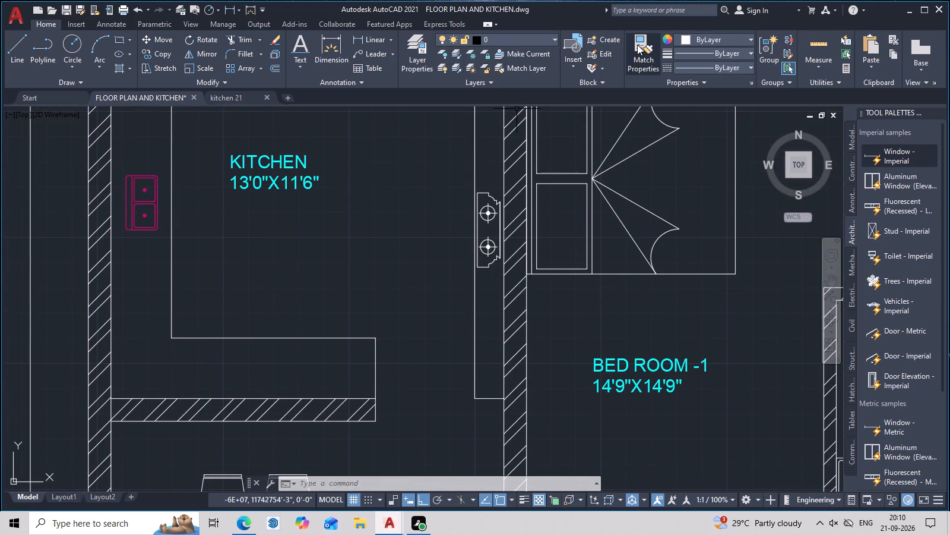
click(637, 45)
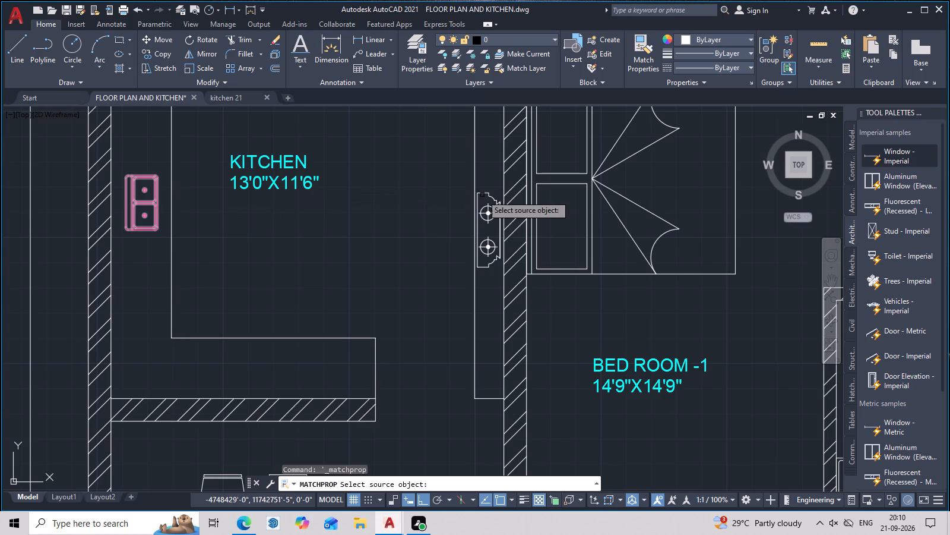
click(159, 218)
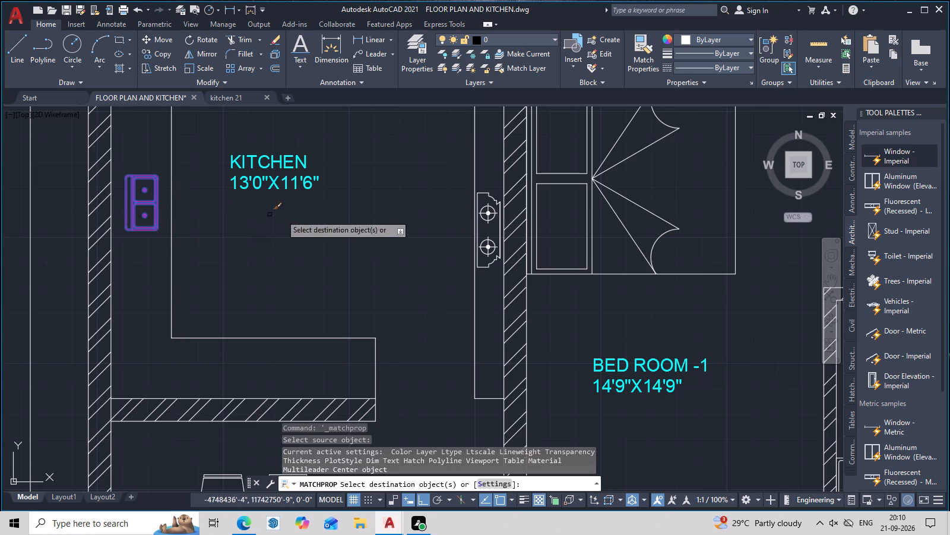
click(493, 201)
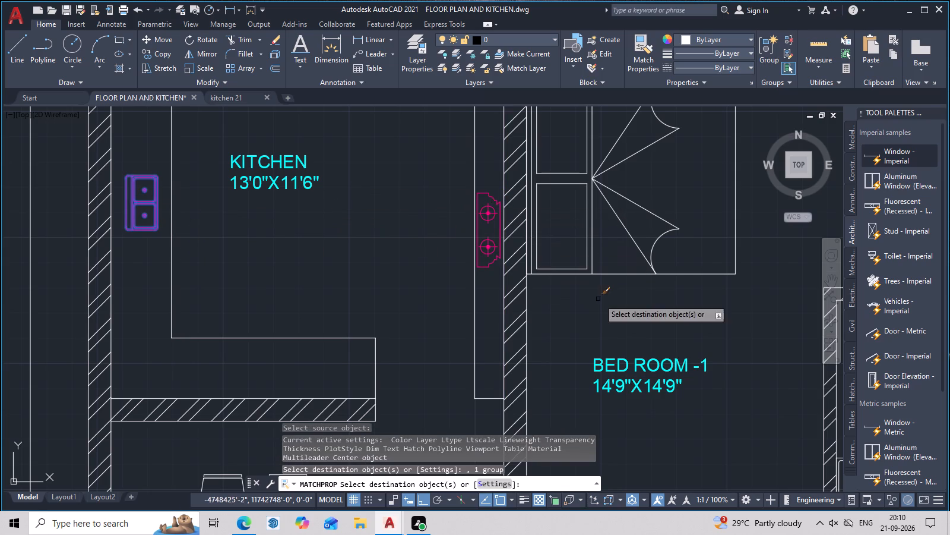
click(645, 271)
click(643, 279)
Match the sink's properties onto the WCs in both toilets and the bed in BED ROOM-2.
scroll(664, 293, down, 2)
middle_drag(692, 303, 637, 262)
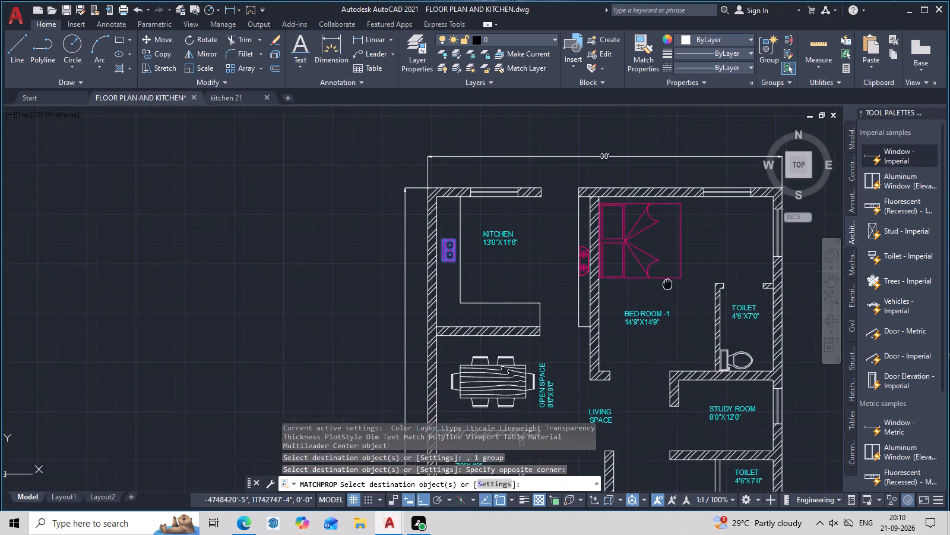
middle_drag(637, 262, 596, 201)
click(666, 267)
middle_drag(662, 316, 658, 260)
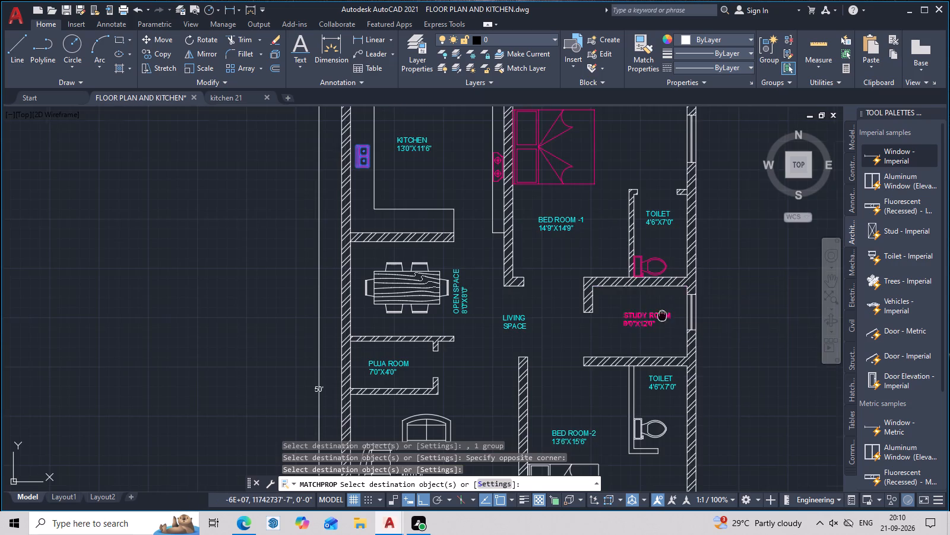
middle_drag(658, 260, 654, 210)
click(647, 315)
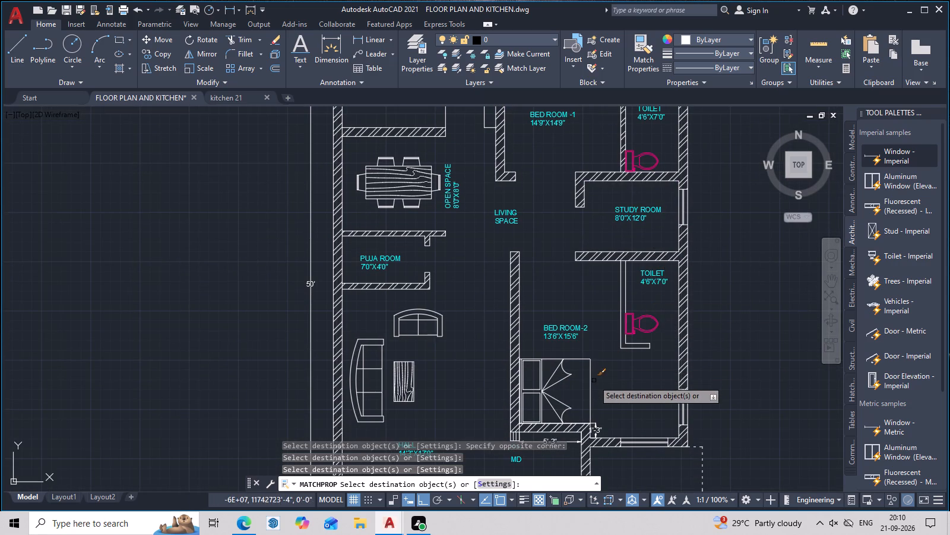
click(590, 385)
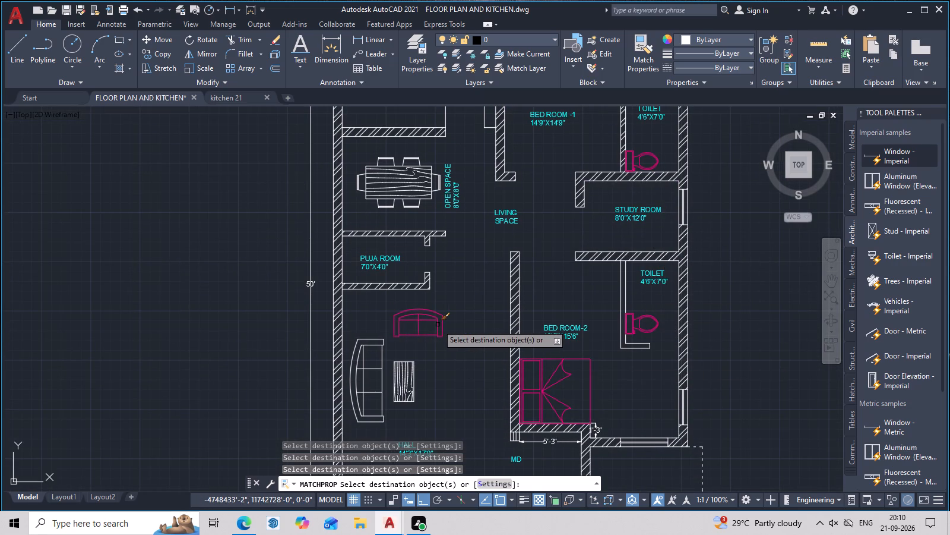
Match the sink's properties onto the two hall sofas, the wooden centre table and the OPEN SPACE dining set.
click(438, 325)
click(414, 372)
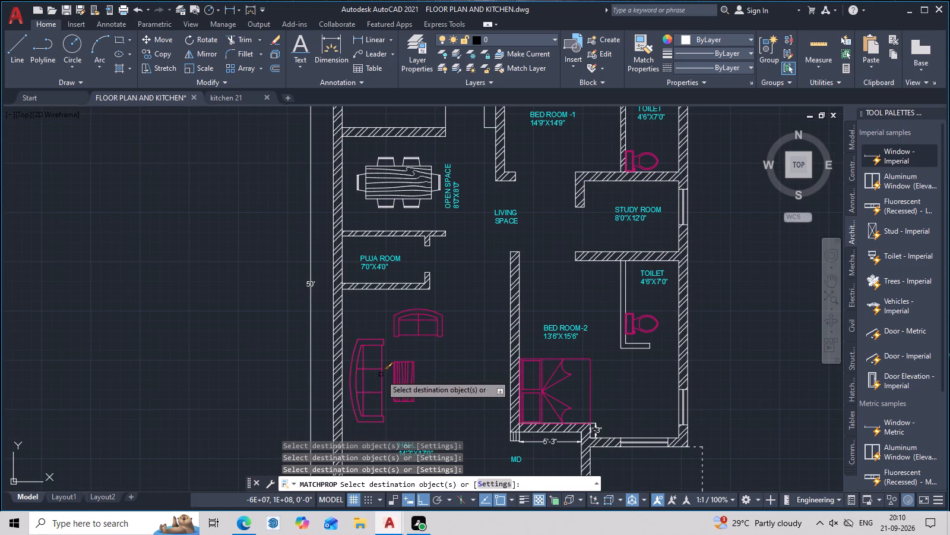
click(381, 374)
scroll(470, 256, down, 2)
middle_drag(477, 284, 476, 320)
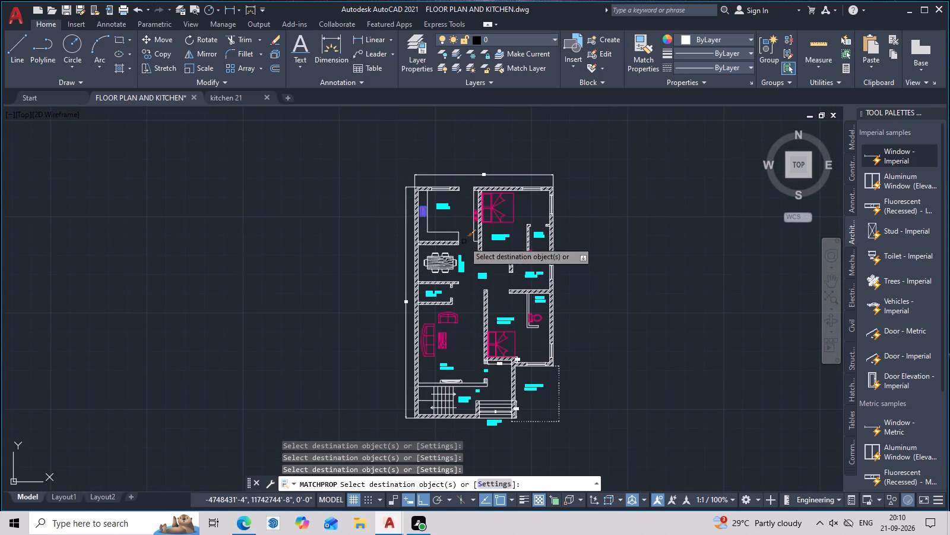
scroll(464, 241, up, 2)
double_click(432, 287)
Match the sink's properties onto the TV unit on the hall's wall beside the stairs, and end the command.
scroll(496, 332, down, 2)
middle_drag(495, 345, 495, 344)
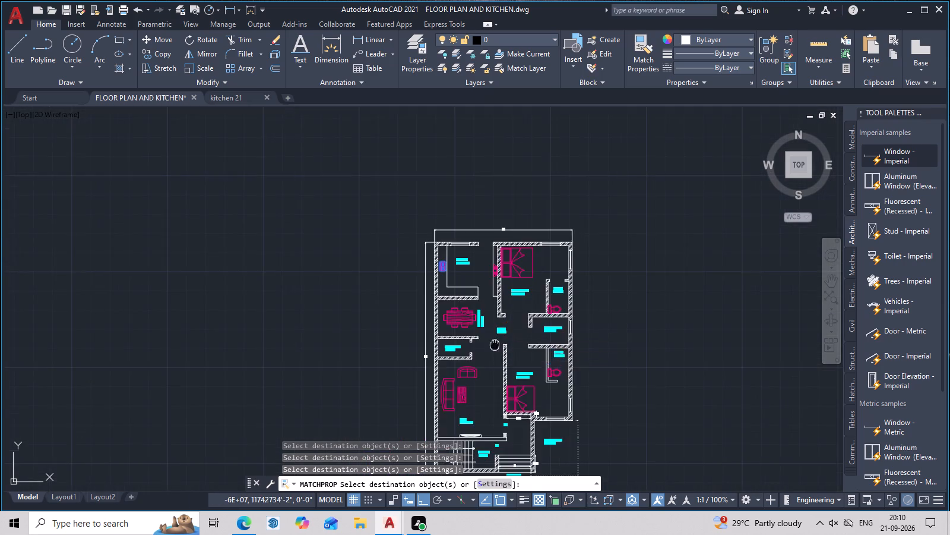
middle_drag(495, 344, 499, 206)
scroll(489, 319, up, 2)
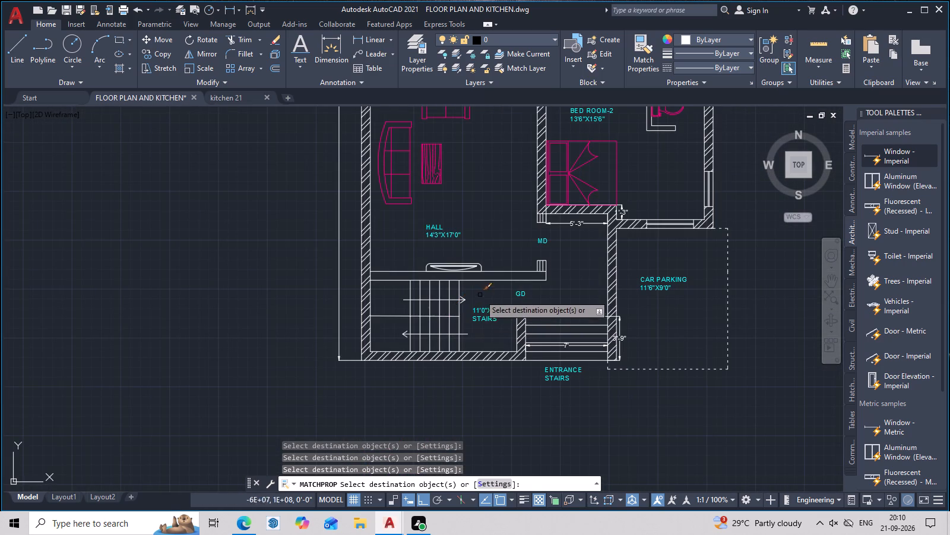
click(480, 267)
scroll(492, 253, down, 2)
middle_drag(493, 252, 512, 284)
middle_drag(512, 284, 528, 339)
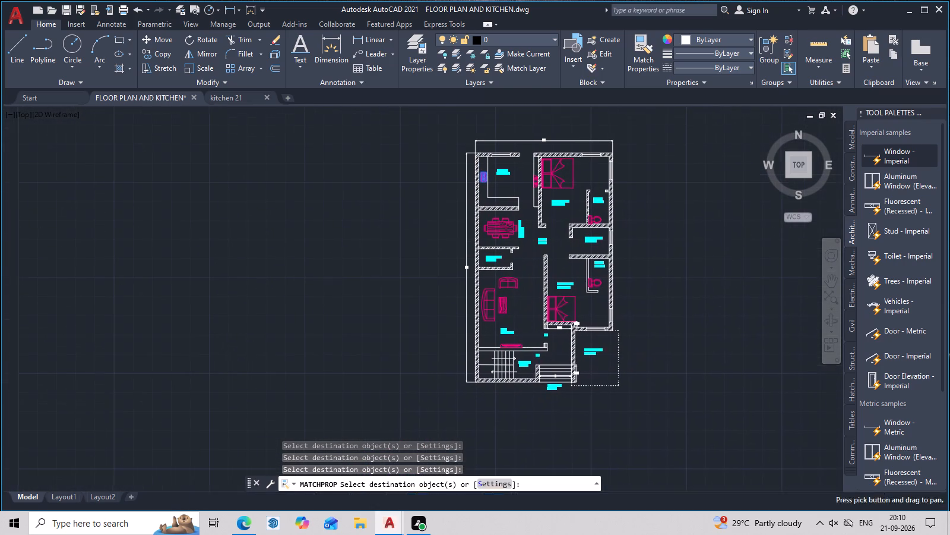
key(Escape)
Hatch the L-shaped wall of BED ROOM-2's toilet with the ANSI32 pattern.
scroll(630, 264, down, 1)
scroll(631, 271, up, 3)
middle_drag(631, 269, 745, 299)
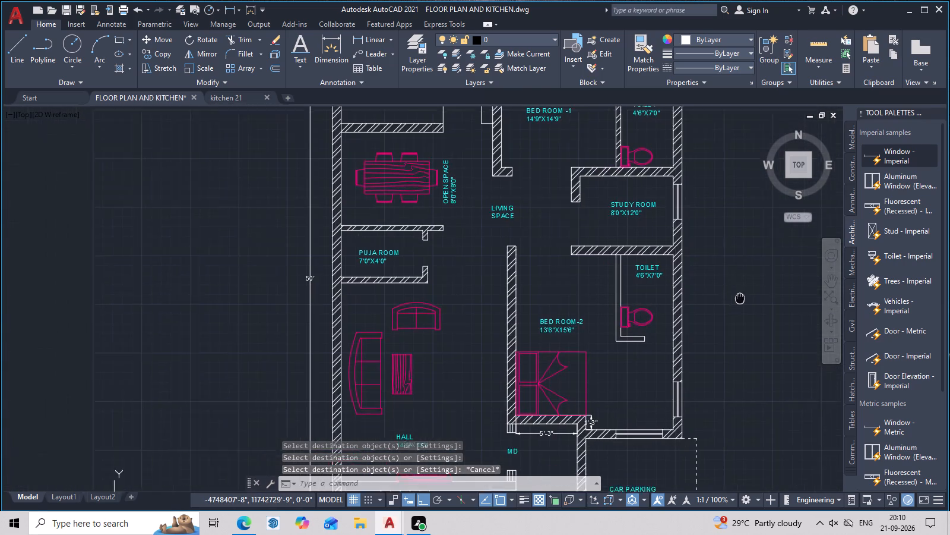
middle_drag(745, 299, 746, 299)
middle_drag(746, 299, 733, 252)
text(h)
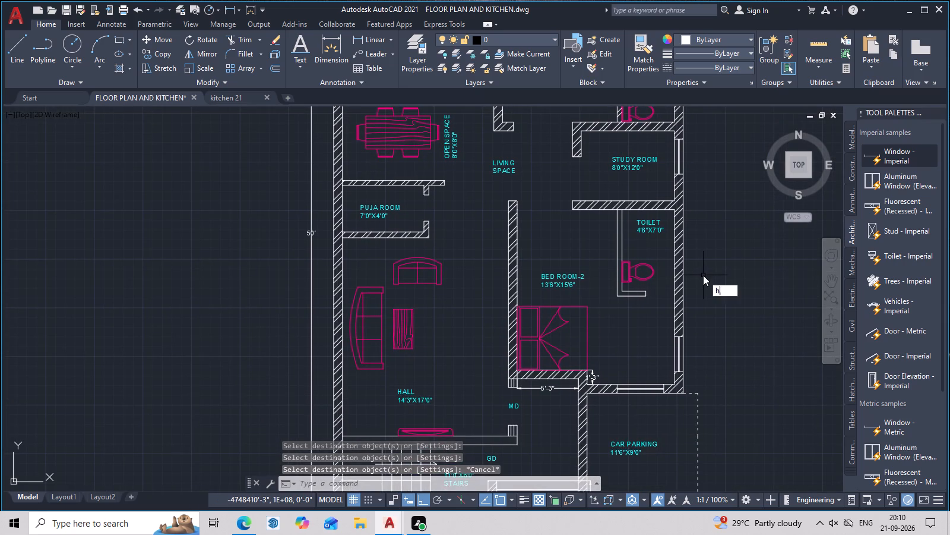
key(space)
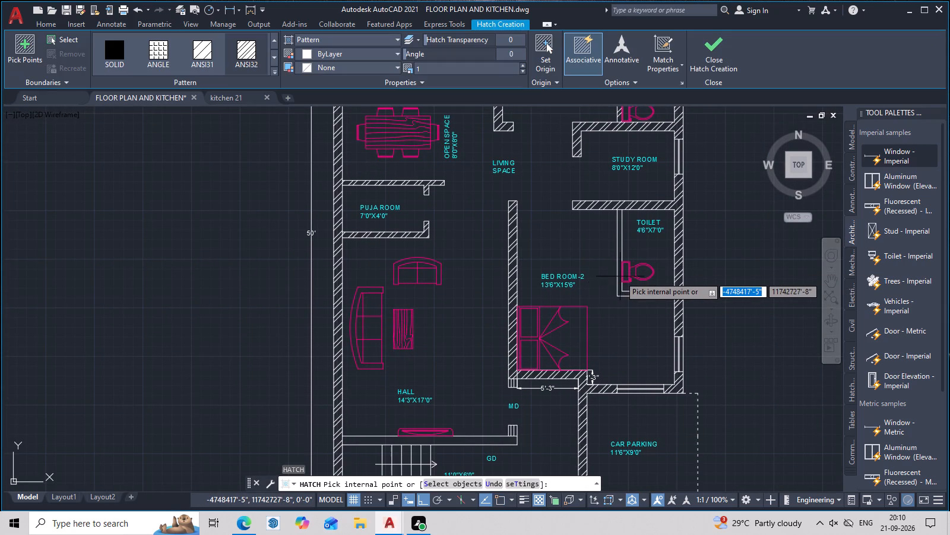
scroll(620, 276, up, 2)
click(620, 276)
key(Escape)
Examine the whole floor plan, checking the wall hatching, room labels and coloured furniture.
scroll(696, 314, down, 1)
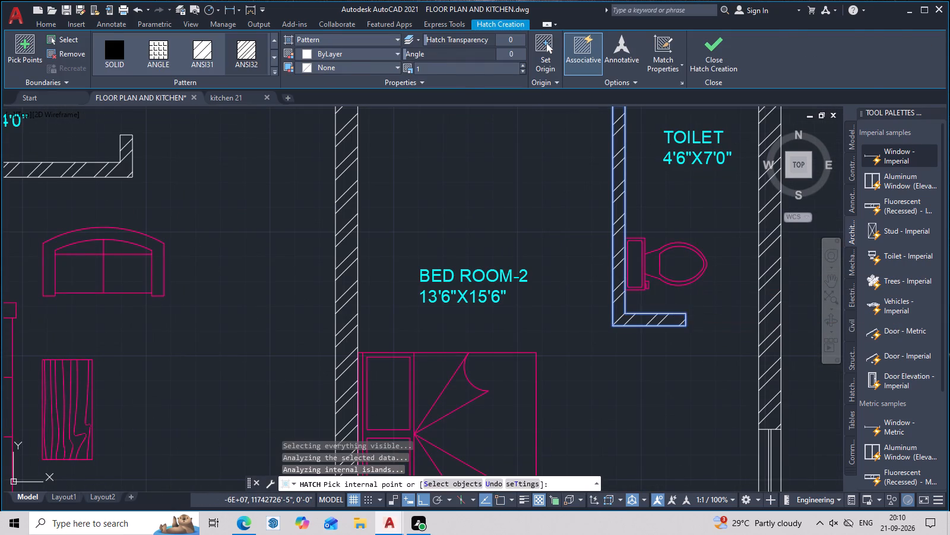
scroll(696, 314, down, 2)
middle_drag(698, 321, 683, 251)
scroll(685, 281, down, 2)
middle_drag(685, 286, 670, 345)
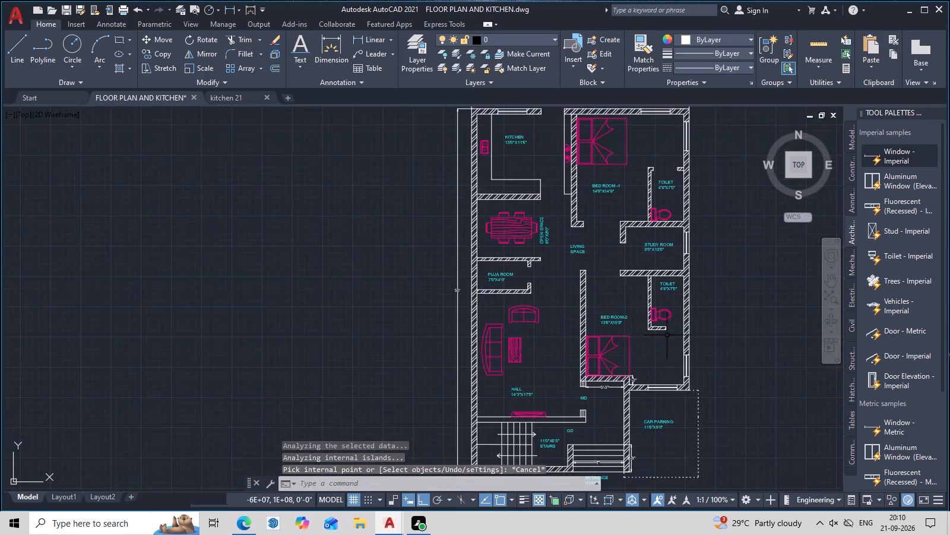
scroll(622, 237, up, 3)
middle_drag(615, 225, 616, 190)
scroll(614, 190, down, 2)
scroll(622, 259, down, 1)
middle_drag(623, 281, 603, 361)
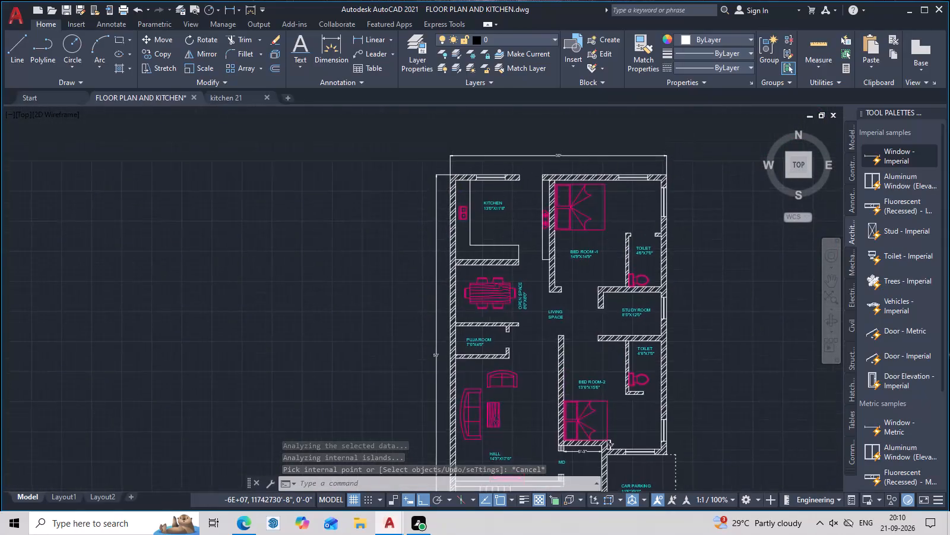
scroll(602, 360, down, 2)
middle_drag(602, 360, 571, 260)
scroll(571, 260, up, 1)
middle_drag(571, 259, 530, 281)
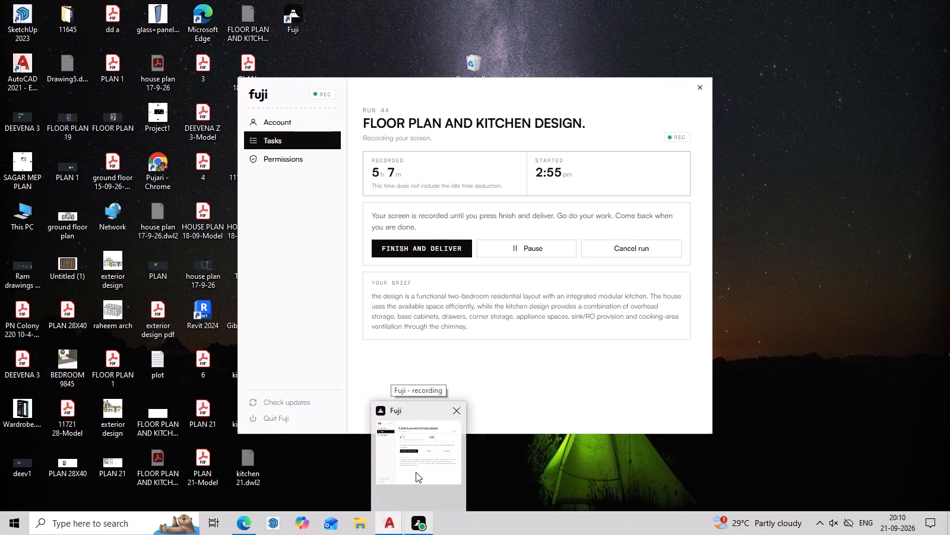
scroll(581, 298, down, 1)
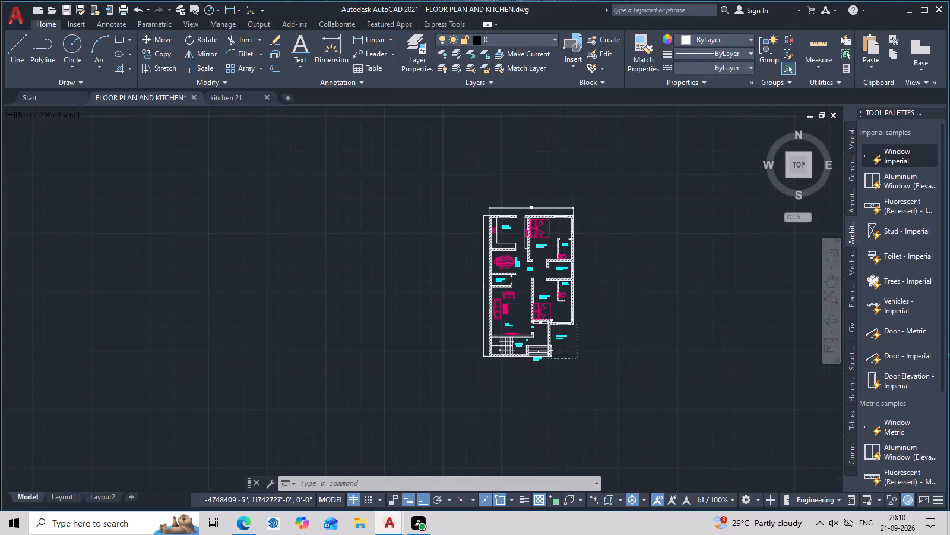
Examine the floor plan from the kitchen and BED ROOM-1 down to the hall and stairs for walls without hatching.
scroll(581, 298, down, 1)
scroll(581, 298, up, 4)
middle_drag(584, 296, 632, 318)
scroll(629, 314, down, 2)
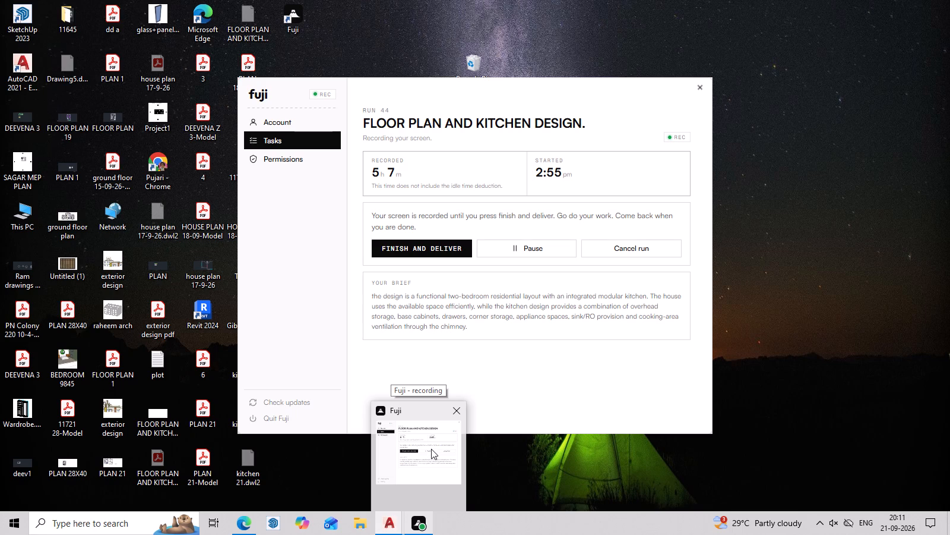
scroll(610, 138, down, 2)
middle_drag(636, 210, 518, 384)
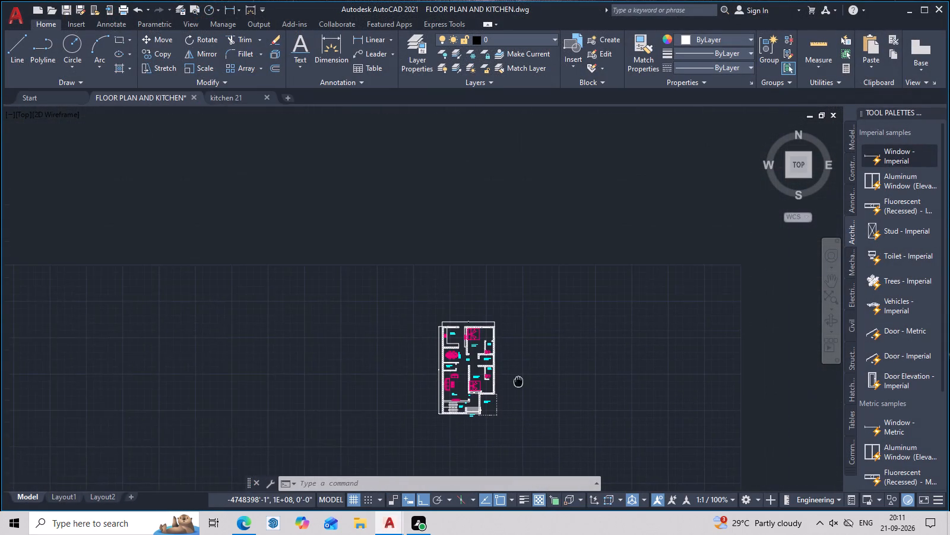
middle_drag(518, 384, 517, 383)
middle_drag(518, 349, 481, 370)
scroll(484, 386, up, 3)
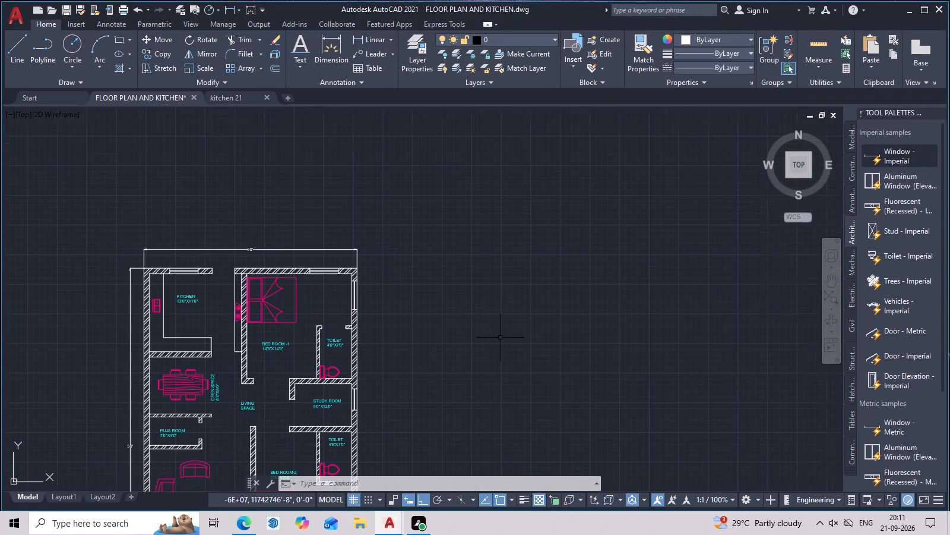
middle_drag(496, 336, 636, 185)
scroll(528, 194, up, 2)
middle_drag(524, 202, 758, 383)
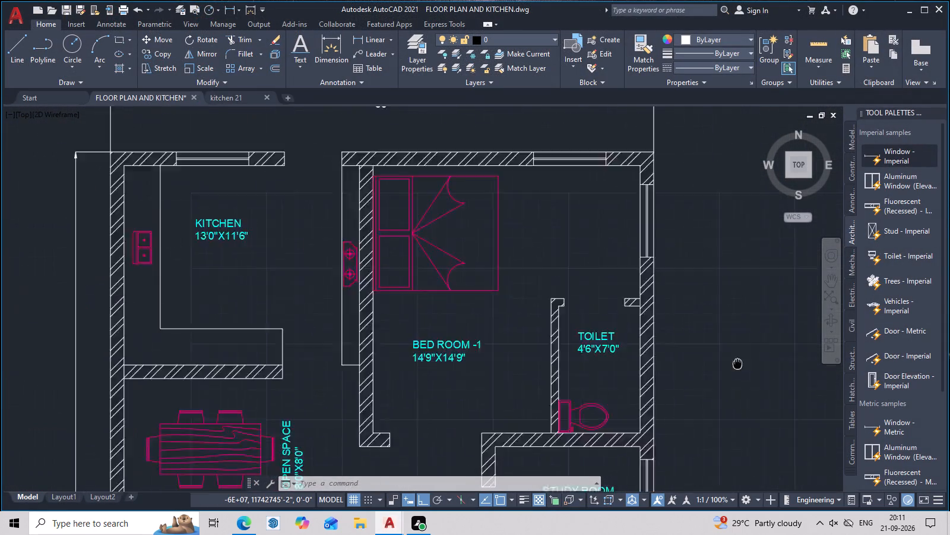
middle_drag(758, 383, 832, 465)
scroll(565, 276, down, 2)
middle_drag(606, 322, 584, 147)
scroll(525, 236, up, 2)
middle_drag(503, 259, 517, 174)
middle_drag(509, 356, 511, 198)
scroll(651, 355, down, 2)
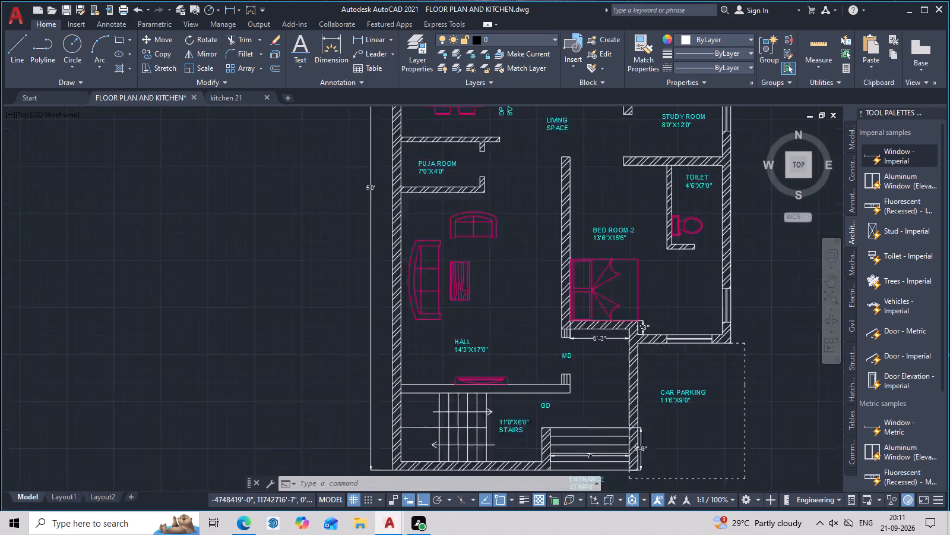
Hatch the long wall between the hall and the stairs with the ANSI32 pattern.
middle_drag(657, 368, 646, 278)
scroll(582, 276, up, 2)
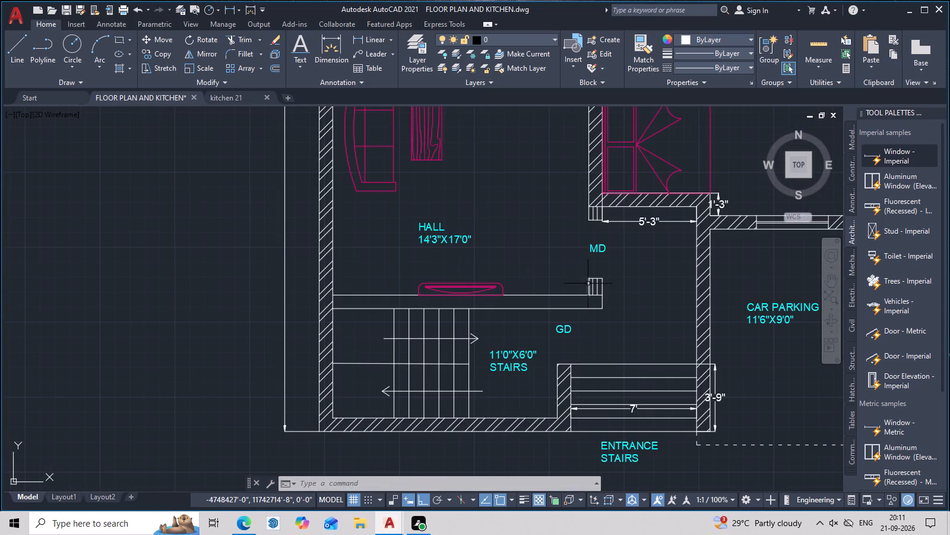
text(h)
key(space)
click(579, 299)
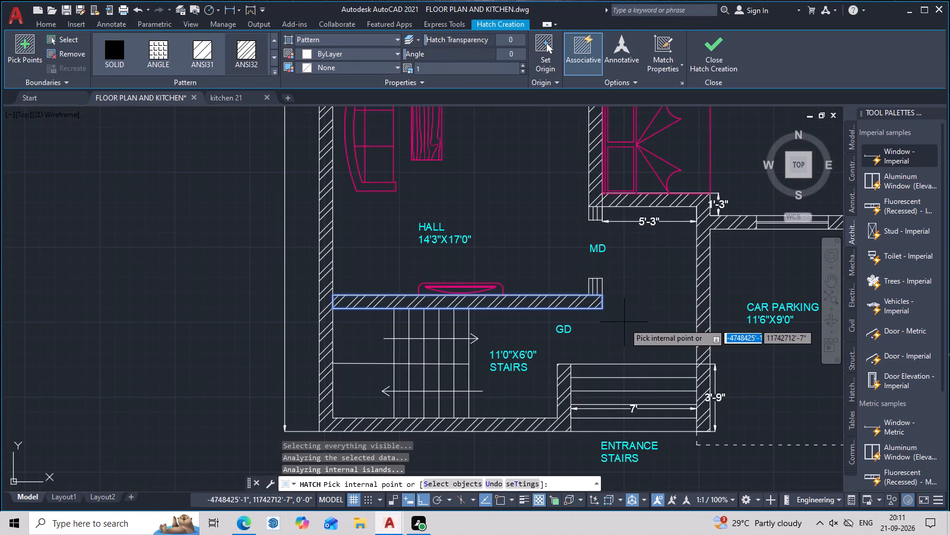
key(Escape)
Examine the floor plan from the car parking up to the kitchen and bedrooms, checking wall hatching, labels and fixtures.
scroll(625, 323, down, 2)
middle_drag(643, 237, 547, 384)
scroll(590, 204, up, 3)
scroll(590, 199, down, 3)
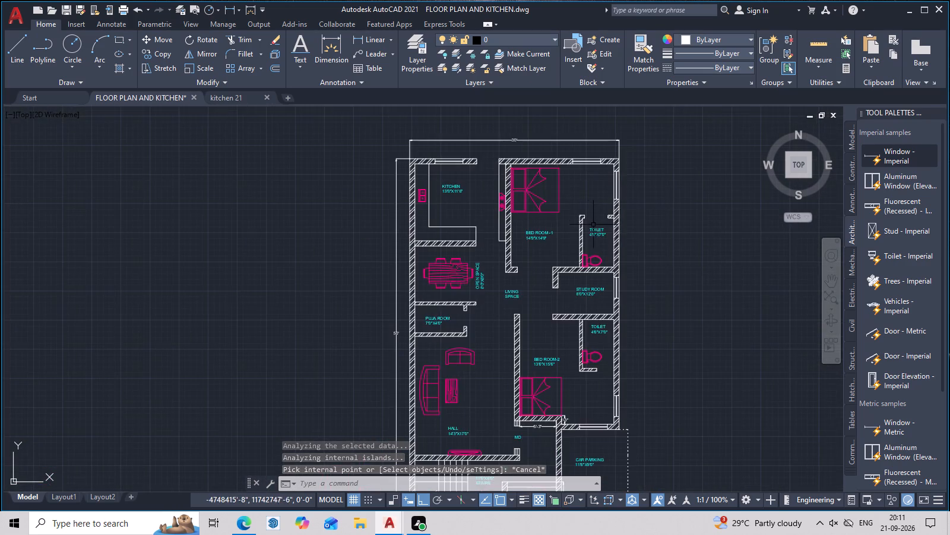
middle_drag(593, 226, 566, 130)
scroll(530, 234, up, 2)
middle_drag(534, 247, 598, 372)
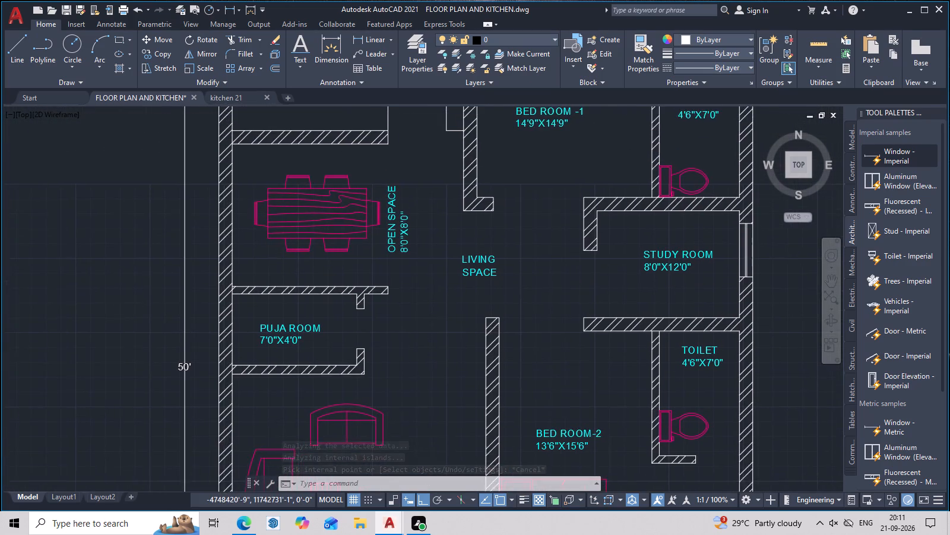
middle_drag(598, 372, 609, 293)
scroll(609, 293, down, 1)
middle_drag(614, 309, 597, 216)
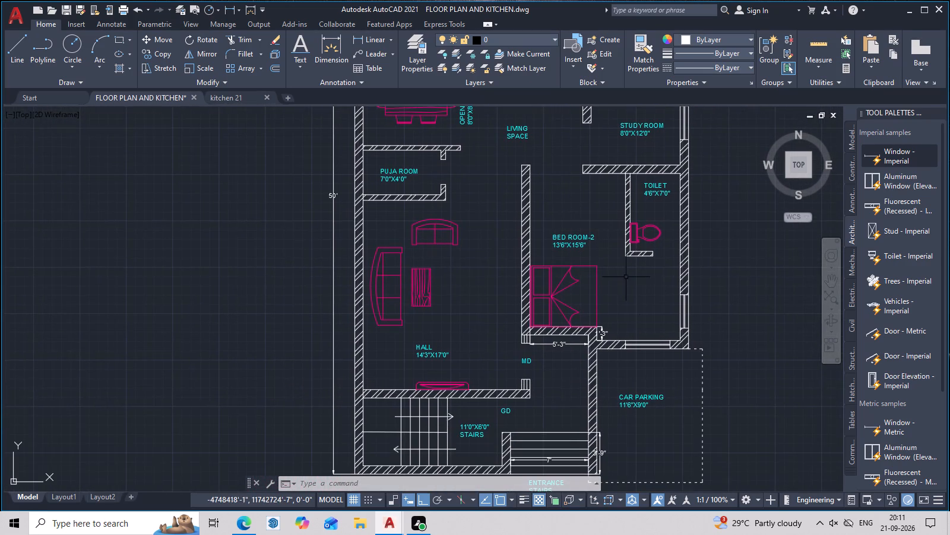
middle_drag(647, 319, 558, 234)
middle_drag(563, 365, 577, 333)
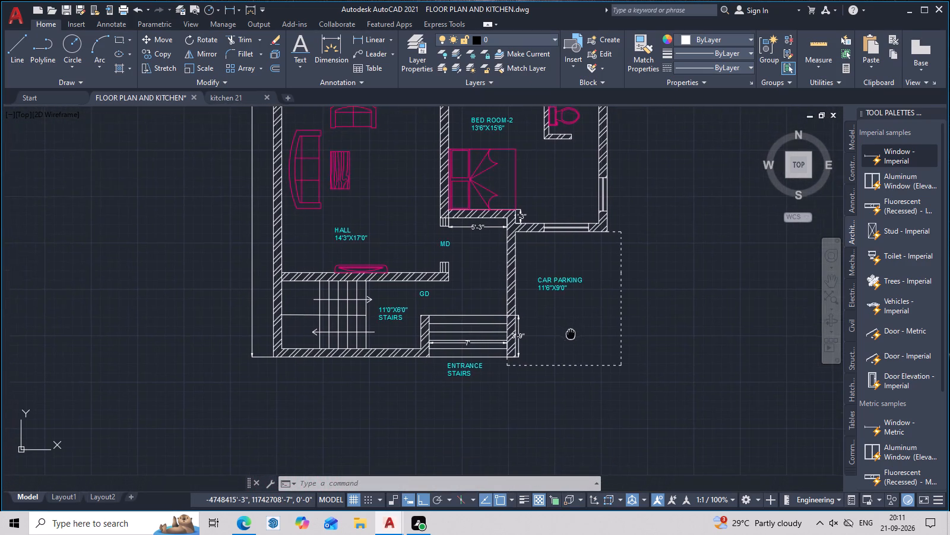
middle_drag(577, 333, 667, 425)
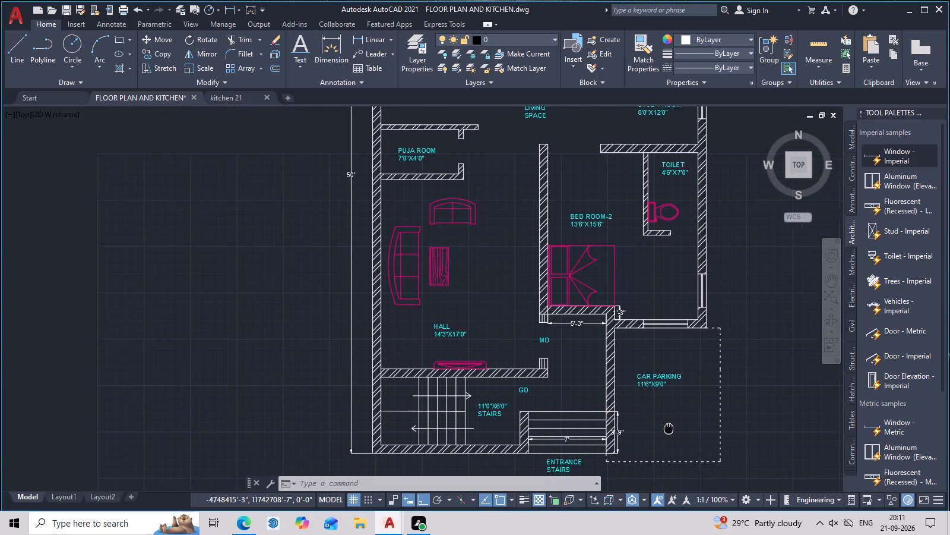
middle_drag(667, 425, 669, 455)
scroll(638, 260, down, 2)
middle_drag(632, 277, 572, 402)
scroll(554, 323, up, 2)
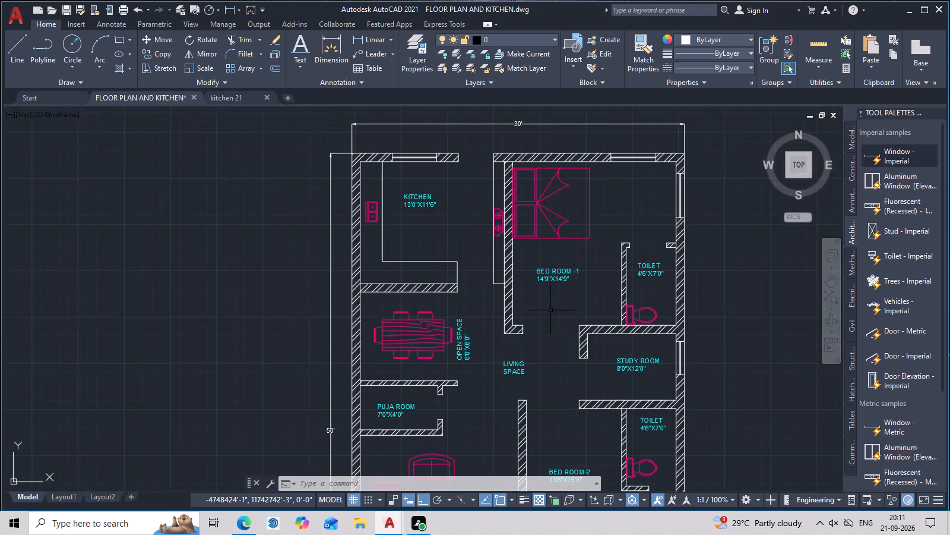
middle_drag(549, 305, 443, 383)
scroll(536, 268, up, 3)
middle_drag(536, 232, 540, 428)
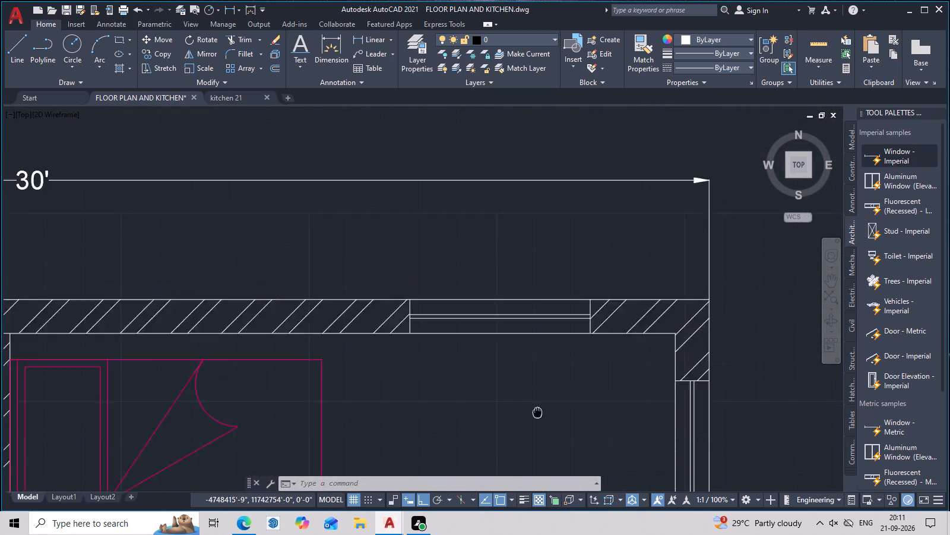
middle_drag(540, 428, 552, 466)
scroll(634, 265, down, 2)
middle_drag(608, 293, 594, 254)
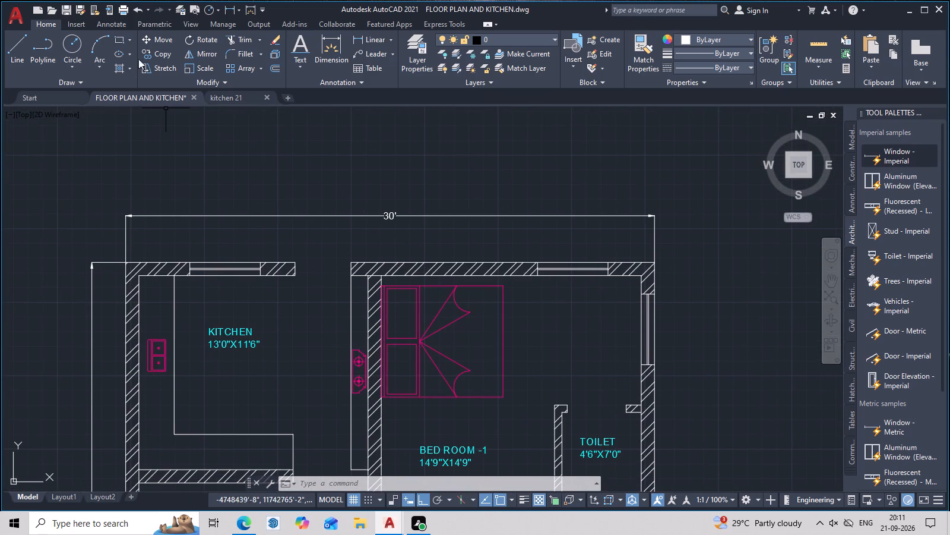
scroll(366, 196, down, 3)
middle_drag(419, 272, 423, 248)
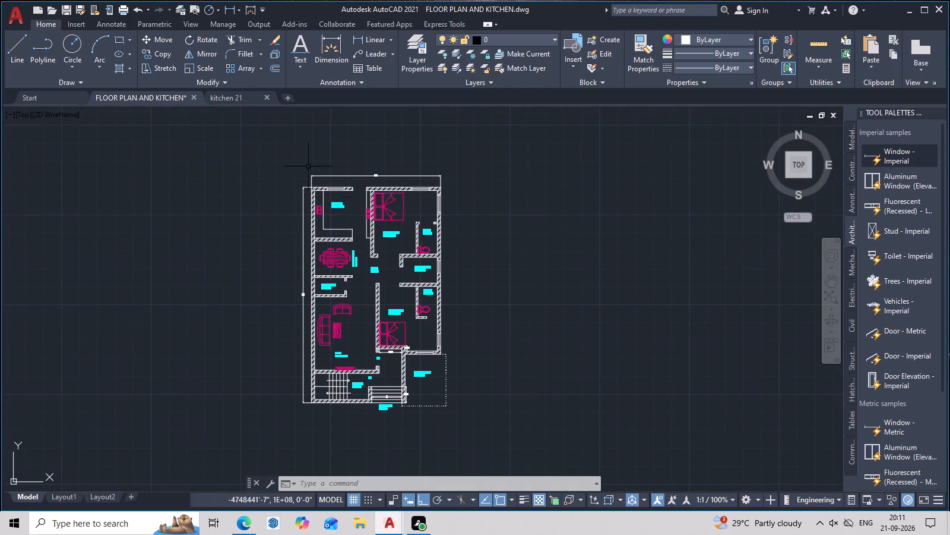
Switch to the kitchen 21 drawing and examine the sink-side and stove-side elevations.
click(249, 97)
scroll(439, 216, down, 2)
scroll(464, 256, up, 4)
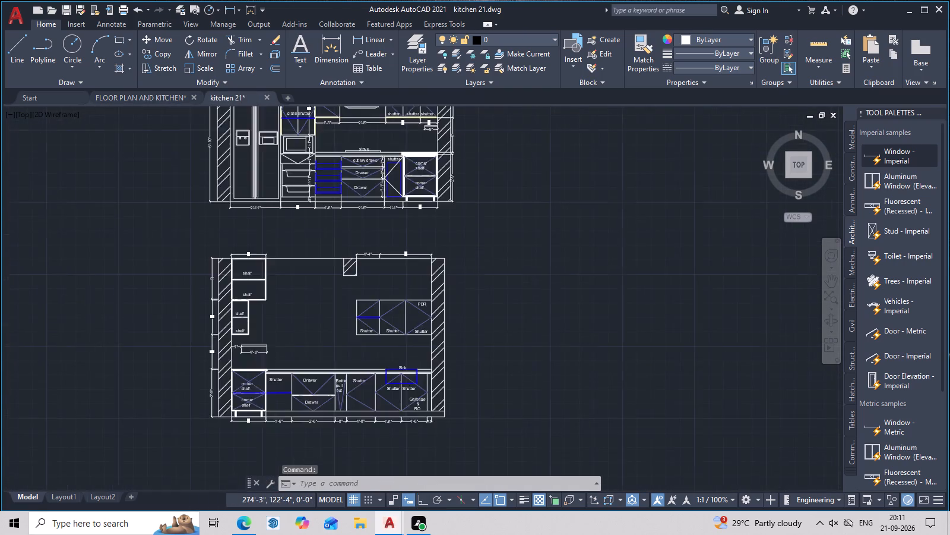
scroll(465, 248, up, 1)
middle_drag(465, 249, 653, 248)
scroll(512, 248, down, 1)
middle_drag(521, 322, 591, 184)
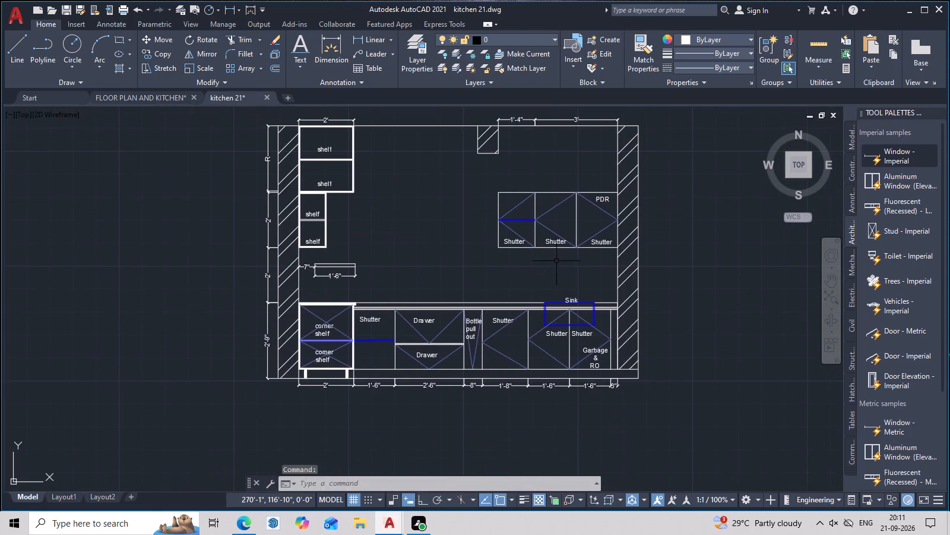
middle_drag(555, 262, 624, 275)
scroll(588, 259, down, 2)
middle_drag(585, 264, 544, 372)
scroll(524, 295, up, 3)
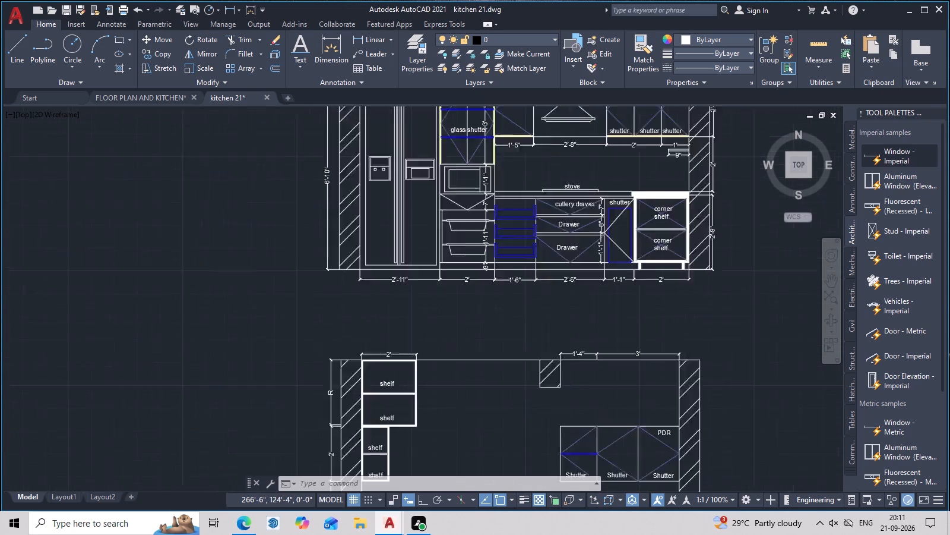
Match an overhead shutter's diagonal line properties onto the V-shaped opening lines of the drawer below the microwave.
middle_drag(507, 279, 527, 444)
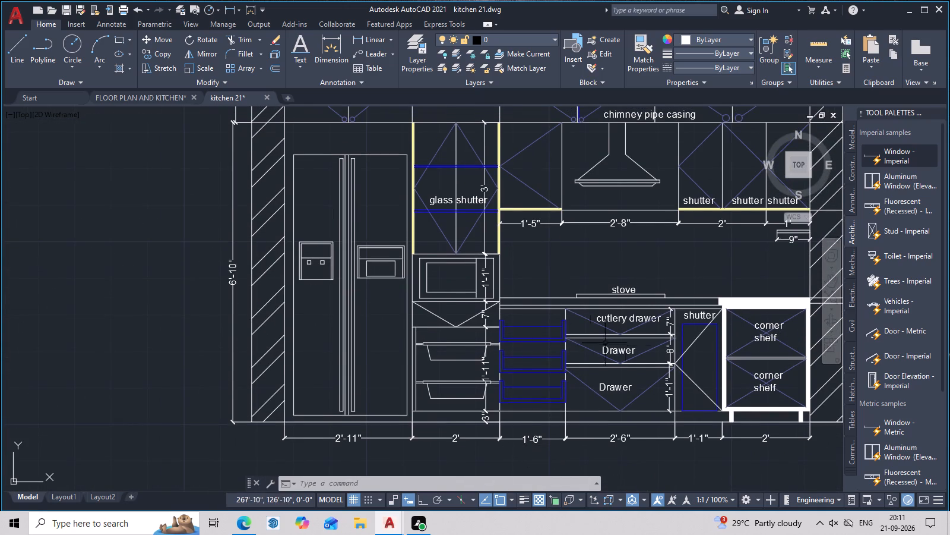
click(643, 40)
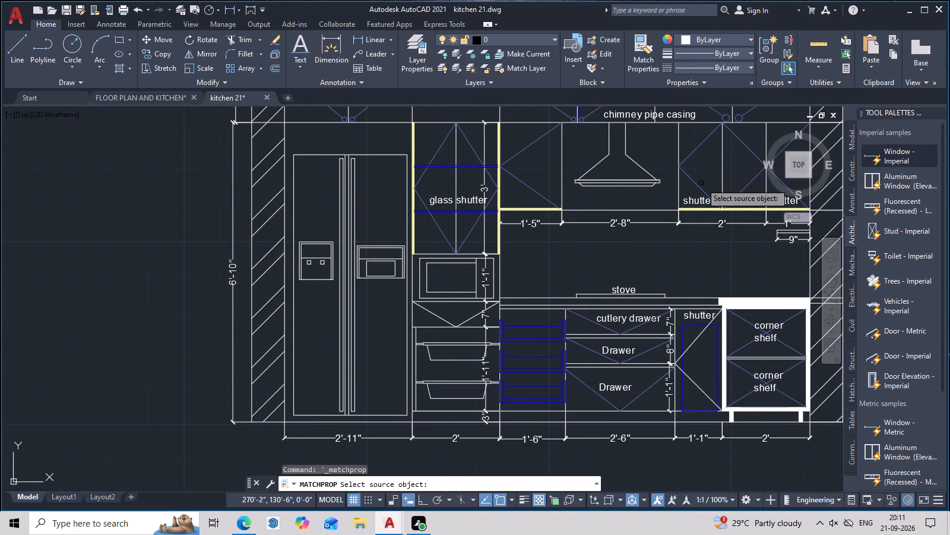
click(699, 184)
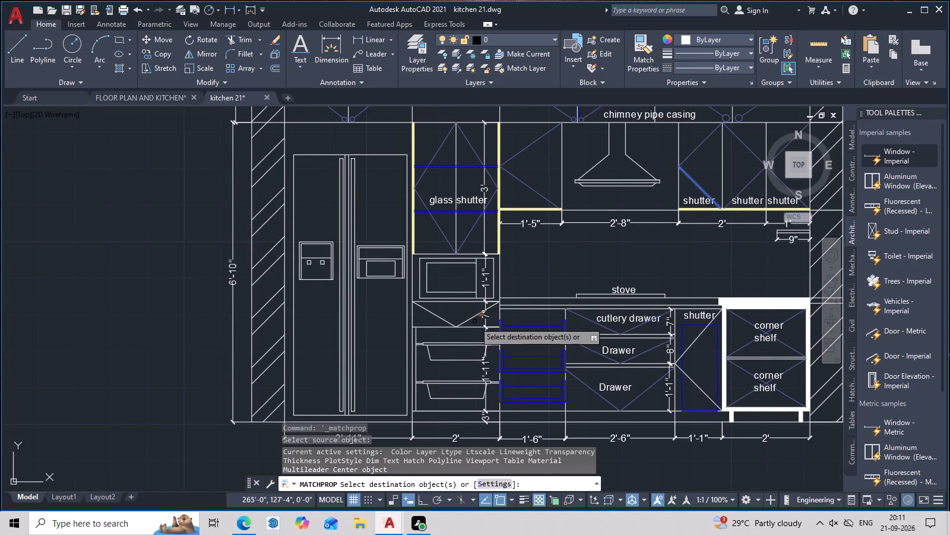
double_click(470, 319)
click(442, 319)
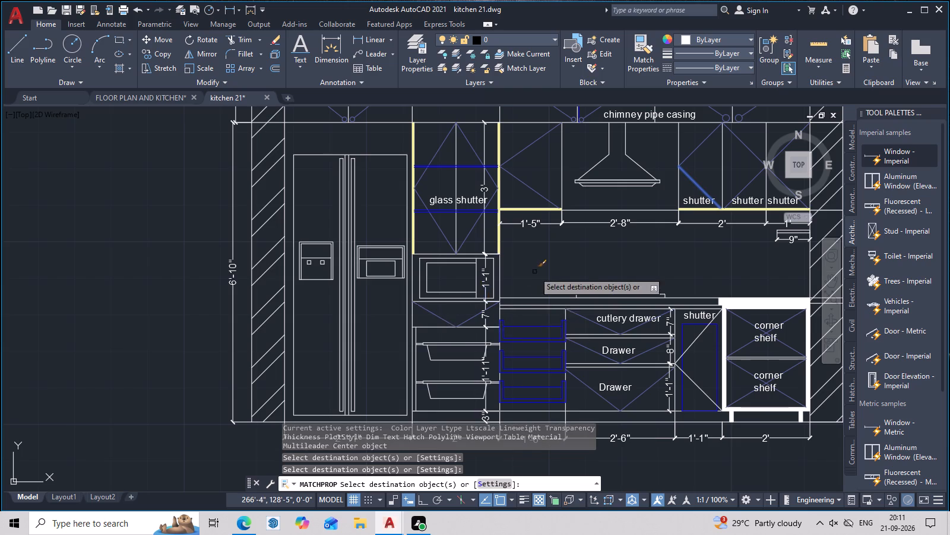
scroll(540, 262, down, 2)
middle_drag(541, 270, 547, 311)
key(Escape)
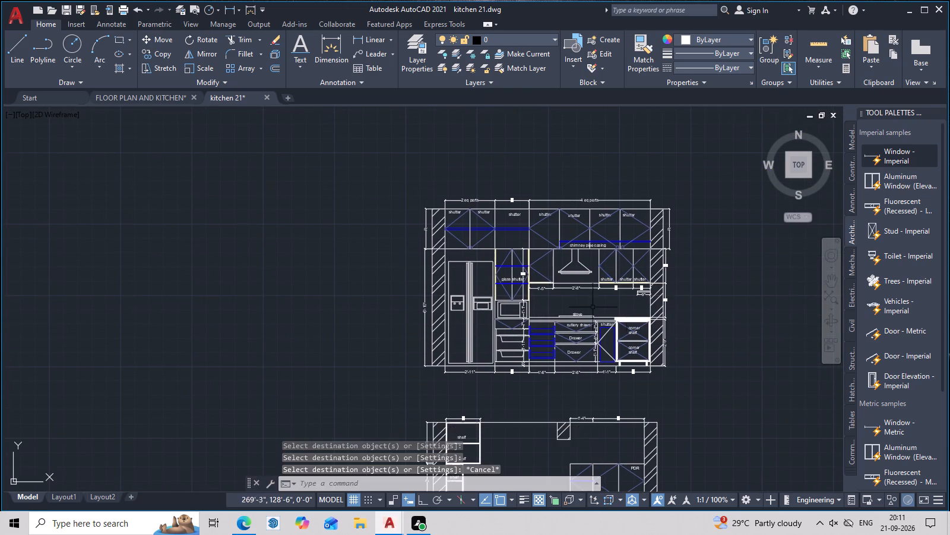
Set the colour of the two horizontal shelf lines above the chimney pipe casing to light blue 122,175,223.
scroll(747, 290, up, 1)
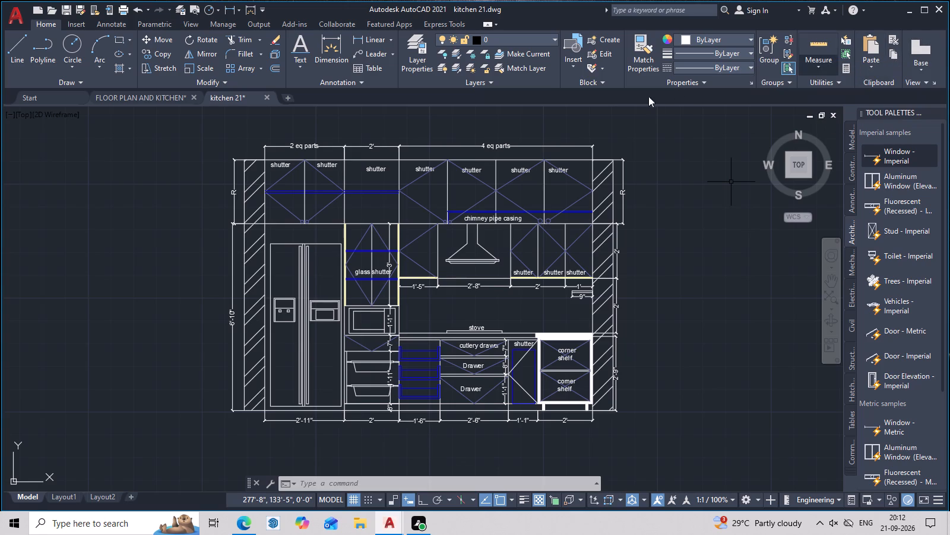
middle_drag(793, 260, 796, 213)
scroll(590, 150, up, 2)
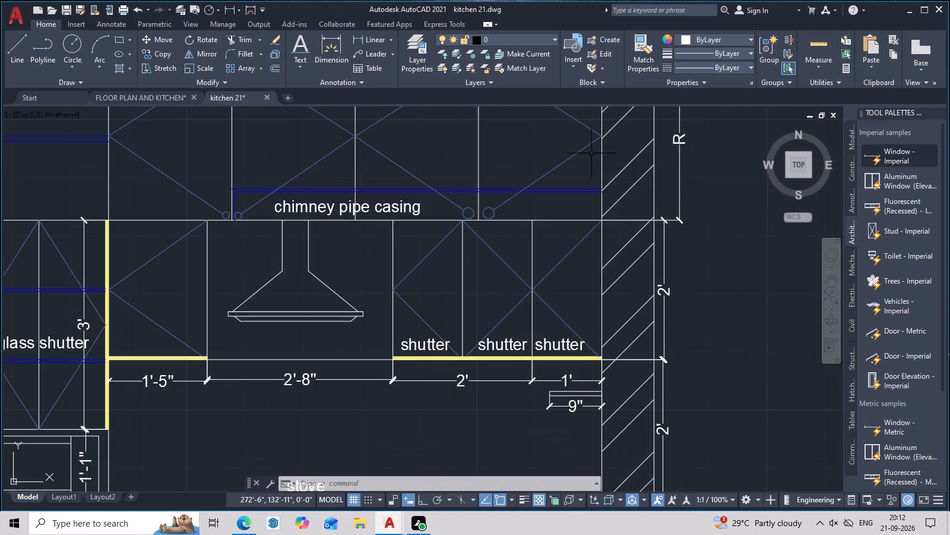
click(578, 190)
scroll(575, 188, up, 3)
click(588, 175)
drag(588, 181, 579, 229)
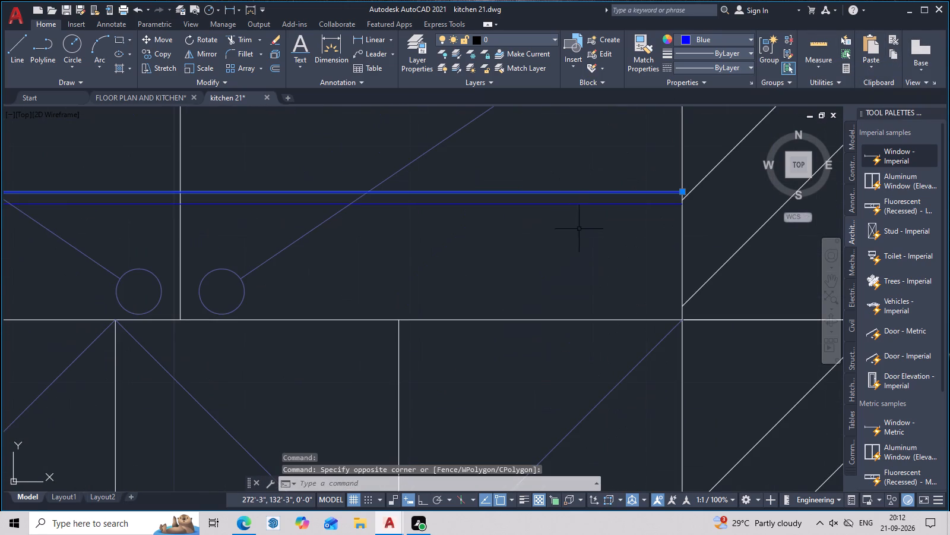
drag(579, 229, 577, 237)
drag(591, 176, 575, 257)
click(714, 37)
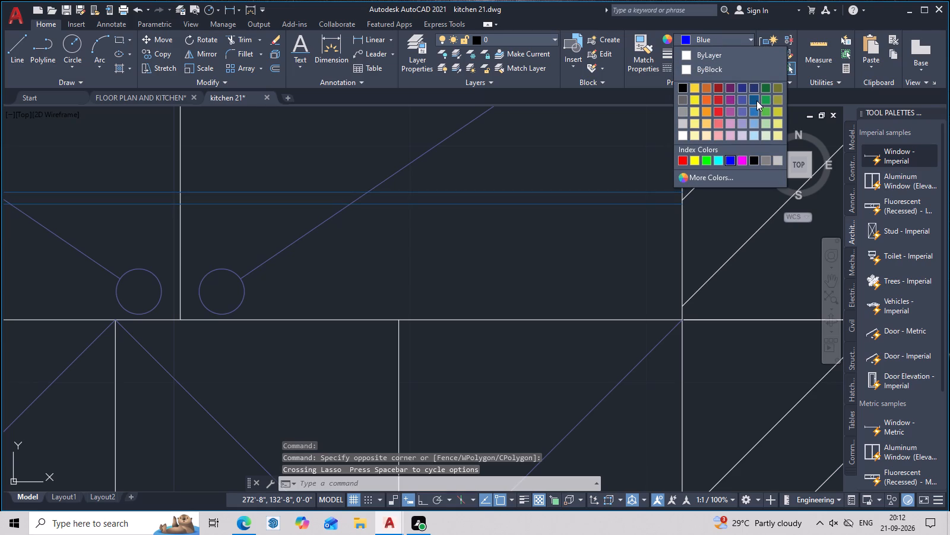
click(751, 127)
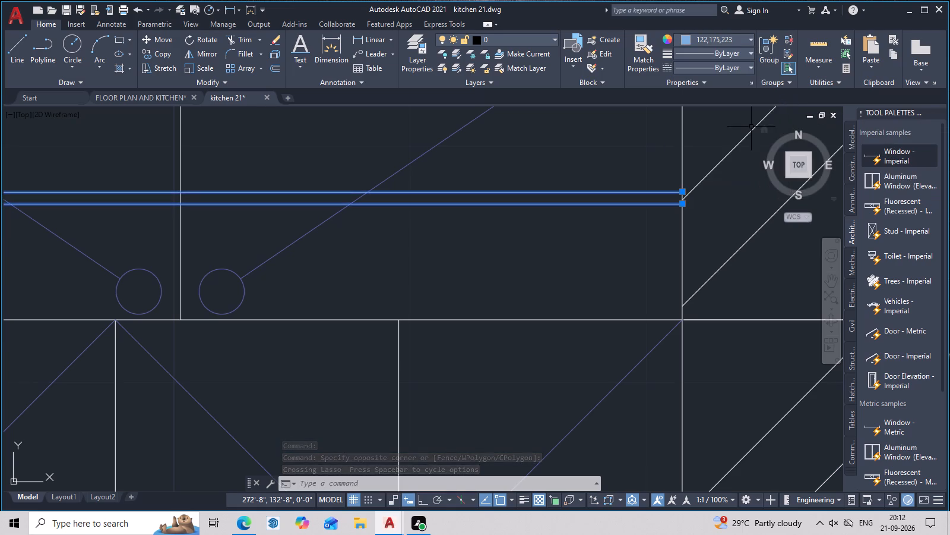
key(Escape)
Match the light blue shelf line's properties onto the two upper shelf lines in the glass shutter cabinet.
click(645, 52)
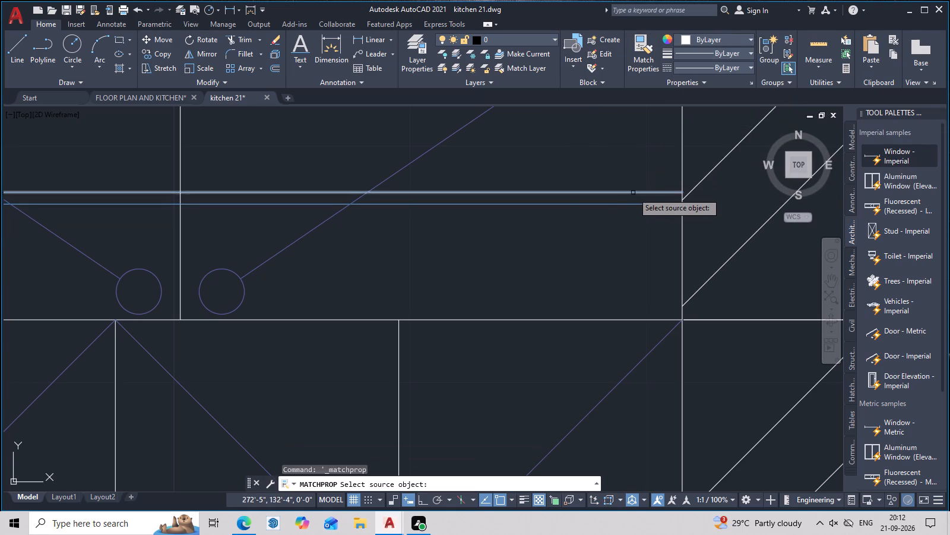
click(633, 202)
double_click(633, 202)
click(633, 203)
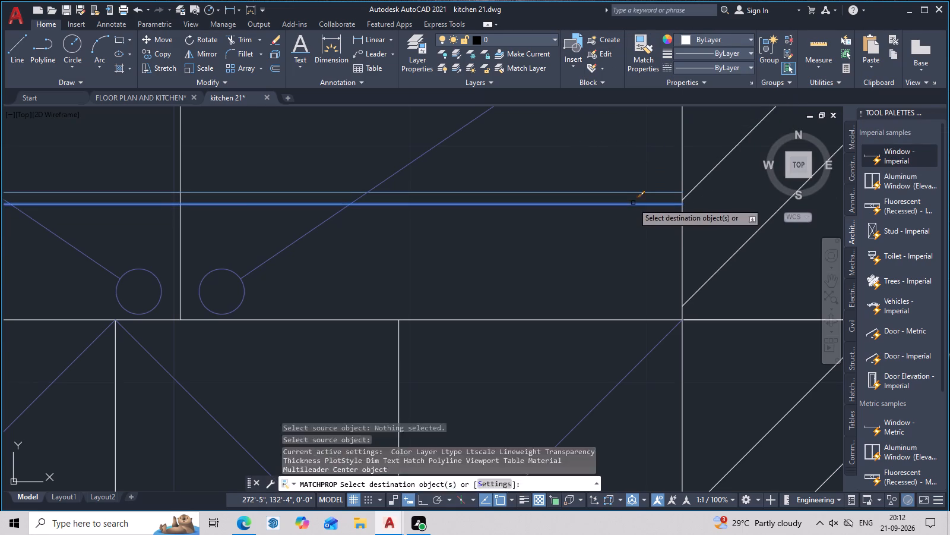
scroll(618, 215, down, 2)
middle_drag(605, 225, 705, 153)
scroll(384, 217, down, 3)
middle_drag(398, 228, 644, 200)
scroll(537, 203, up, 3)
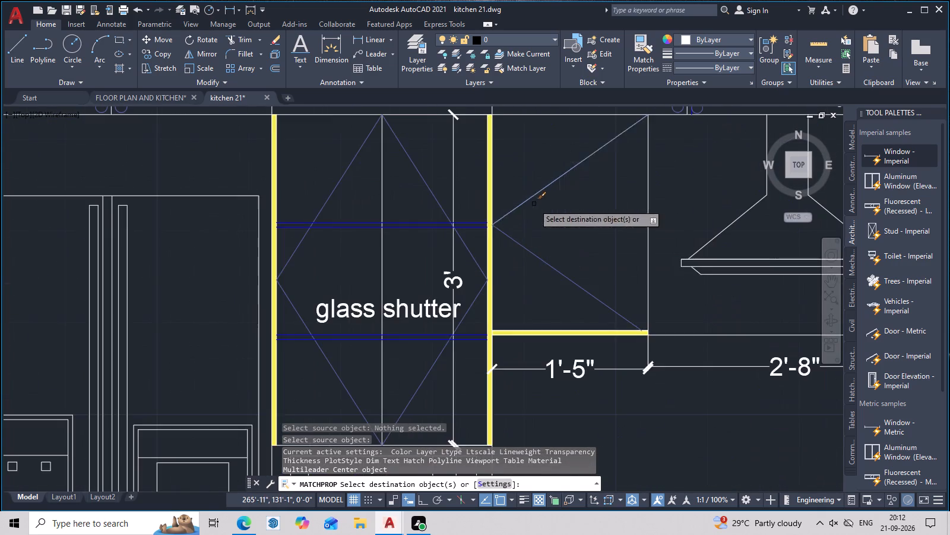
scroll(451, 220, up, 3)
drag(379, 222, 378, 232)
drag(376, 238, 368, 263)
right_drag(376, 238, 372, 254)
right_click(370, 256)
right_click(369, 262)
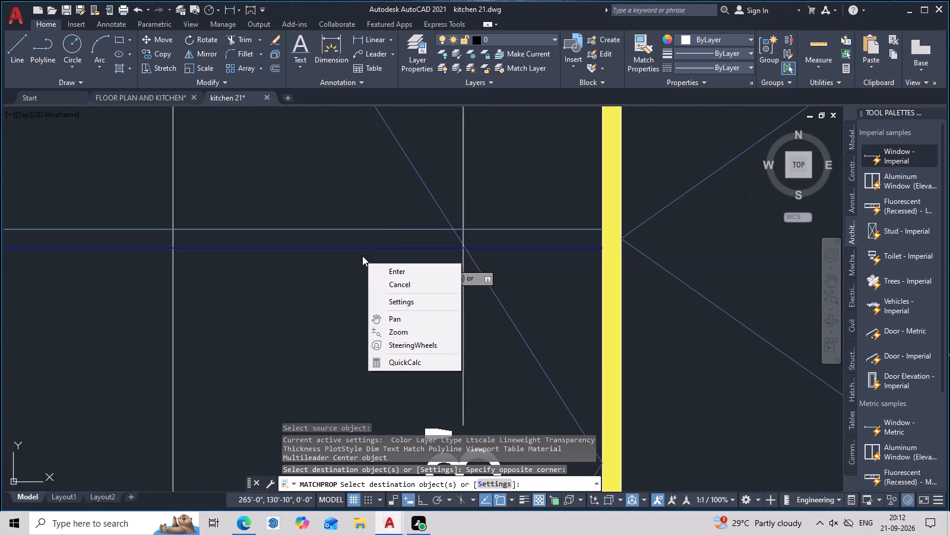
click(364, 249)
click(368, 246)
scroll(372, 254, down, 5)
middle_drag(370, 271, 389, 247)
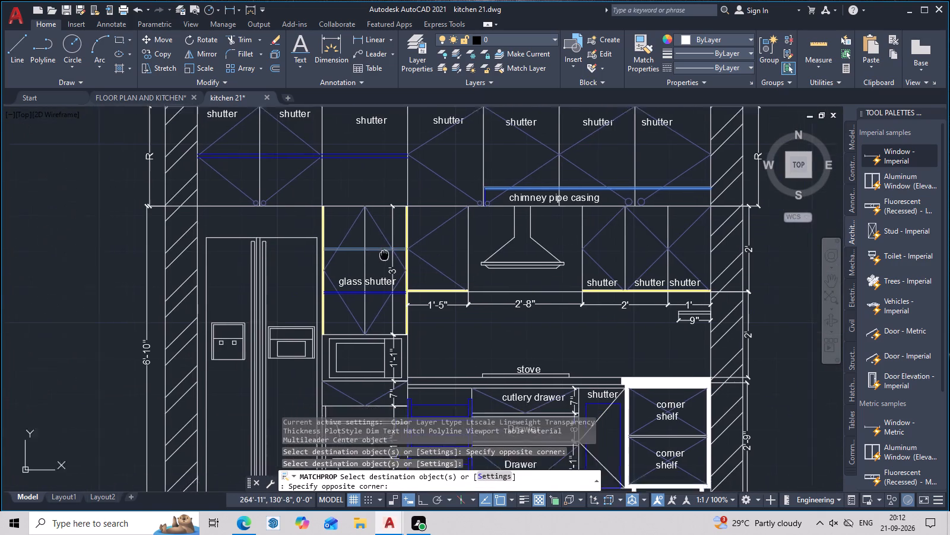
middle_drag(389, 247, 392, 238)
scroll(391, 259, up, 3)
scroll(386, 310, up, 3)
key(Escape)
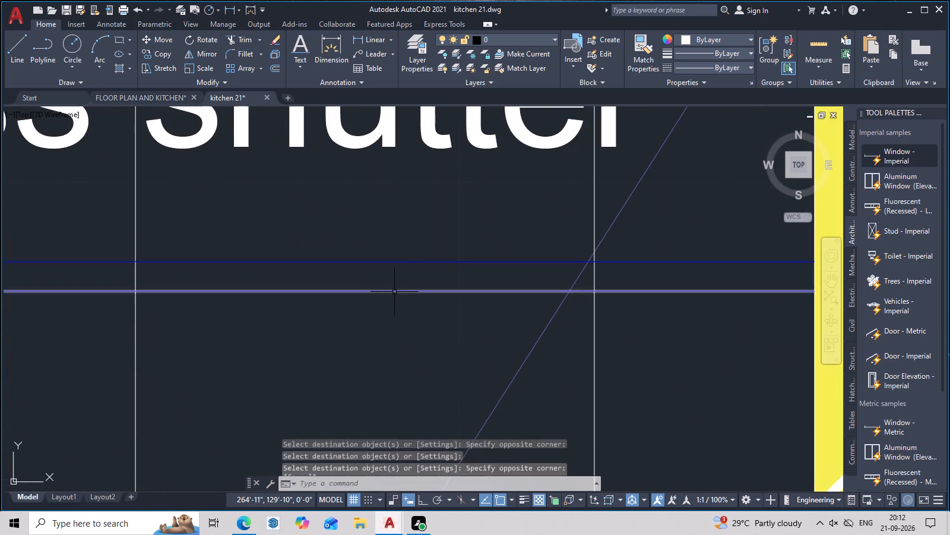
Match the light blue upper shelf line's properties onto the two lower shelf lines in the glass shutter cabinet.
scroll(441, 263, down, 3)
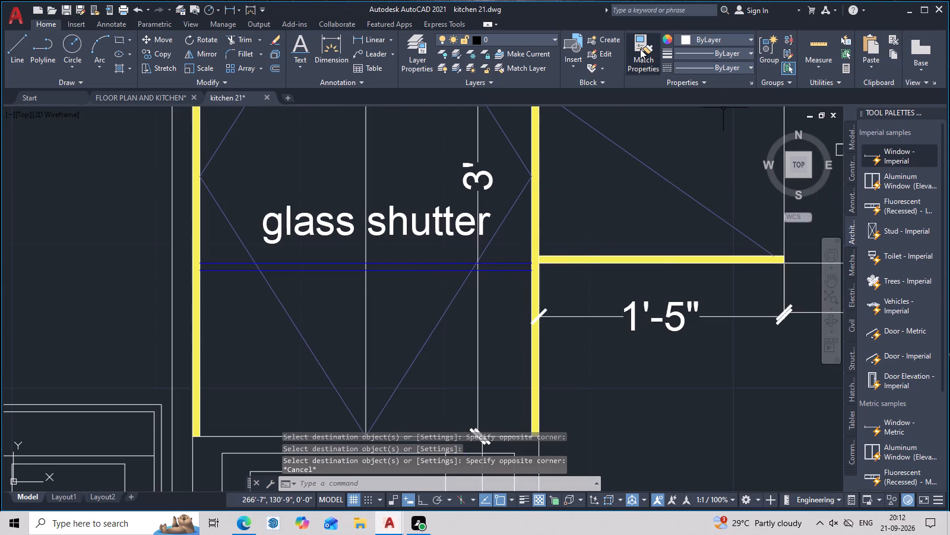
click(640, 49)
middle_drag(473, 158, 440, 344)
click(398, 280)
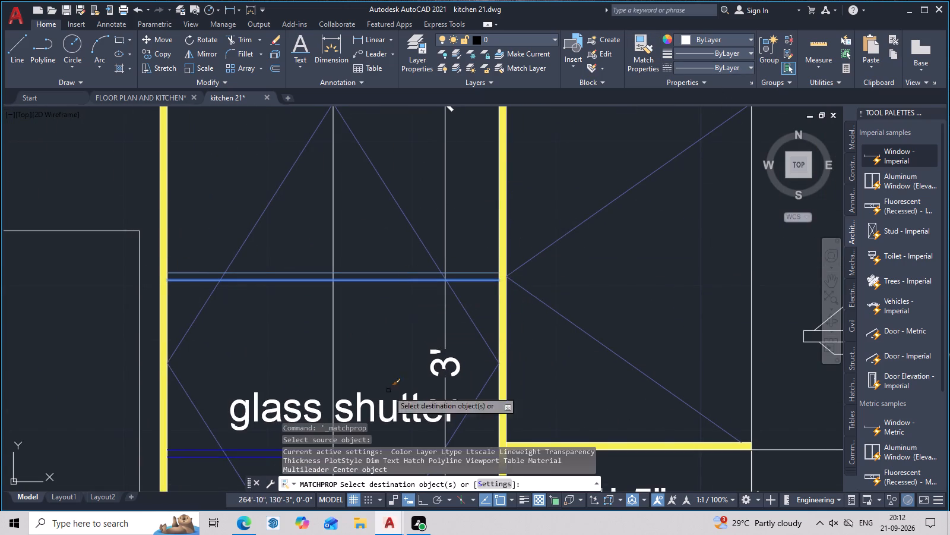
scroll(395, 382, down, 2)
middle_drag(398, 374, 451, 222)
scroll(442, 241, up, 3)
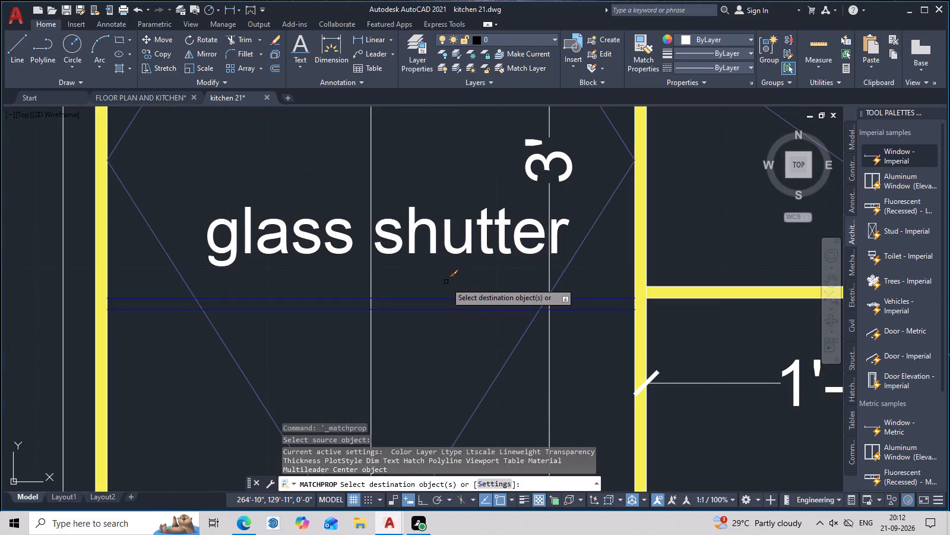
click(444, 296)
click(441, 313)
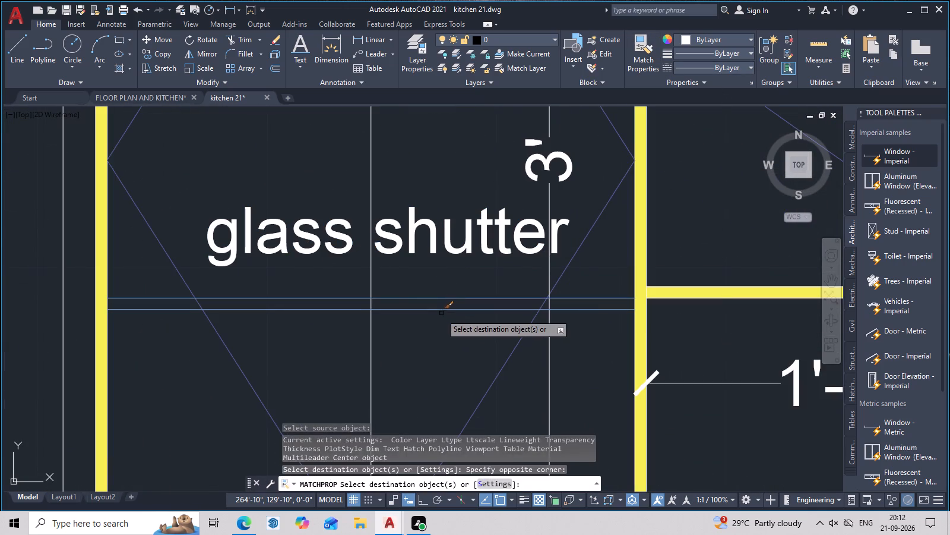
Match the light blue properties onto the two shelf lines crossing the overhead shutters above the refrigerator and glass shutter cabinet.
scroll(444, 314, down, 3)
middle_click(449, 312)
middle_drag(333, 108, 496, 265)
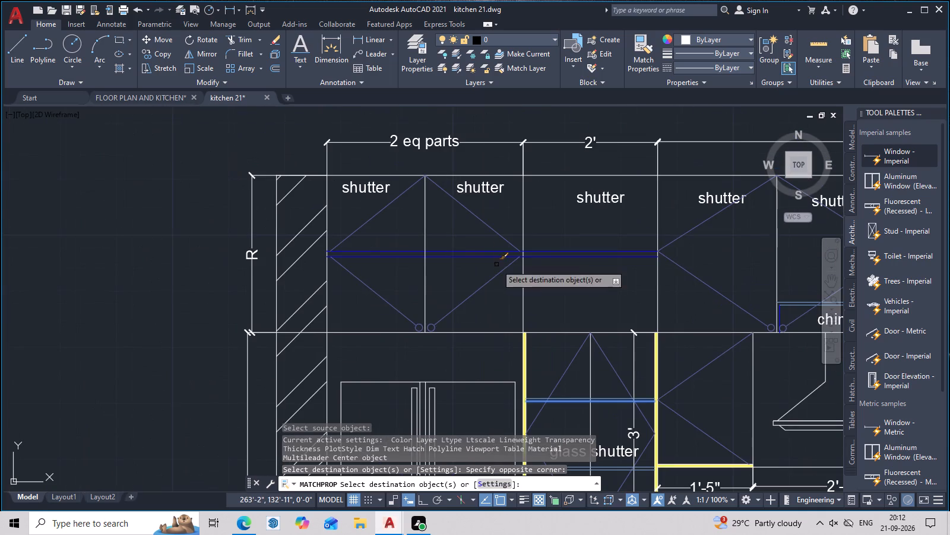
click(468, 251)
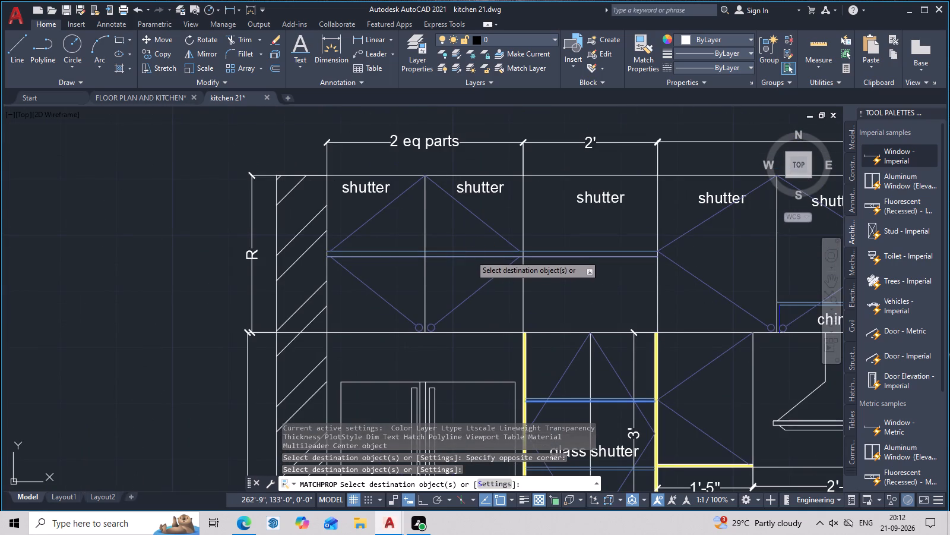
click(470, 255)
Match the light blue properties onto the two shelf lines in the 1'-4" overhead shutter of the sink-side elevation.
scroll(562, 291, down, 2)
middle_drag(590, 307, 543, 168)
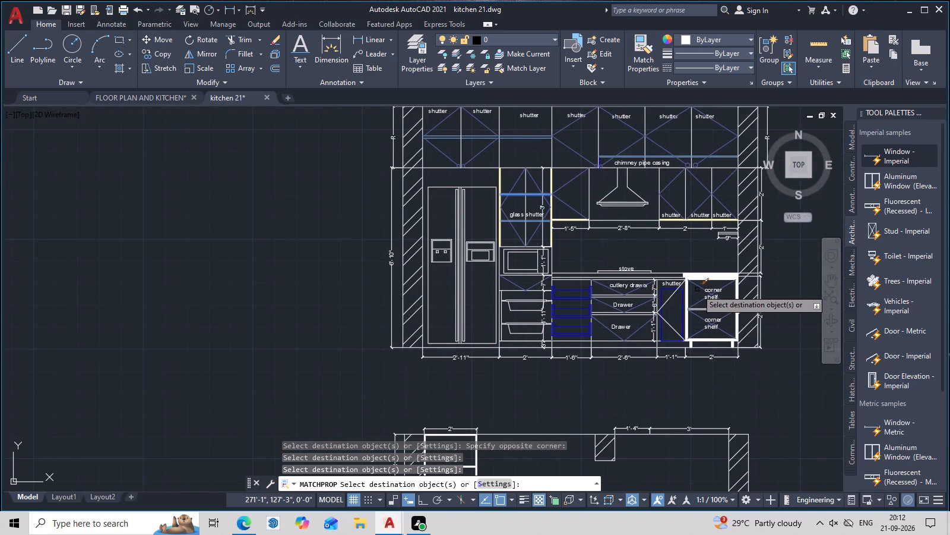
middle_drag(695, 287, 635, 145)
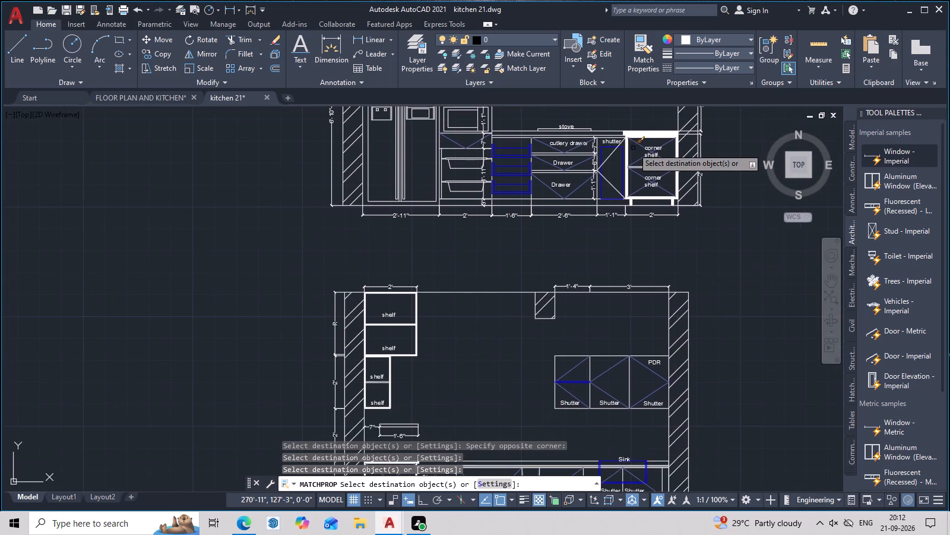
middle_drag(638, 216, 644, 236)
middle_drag(646, 256, 677, 162)
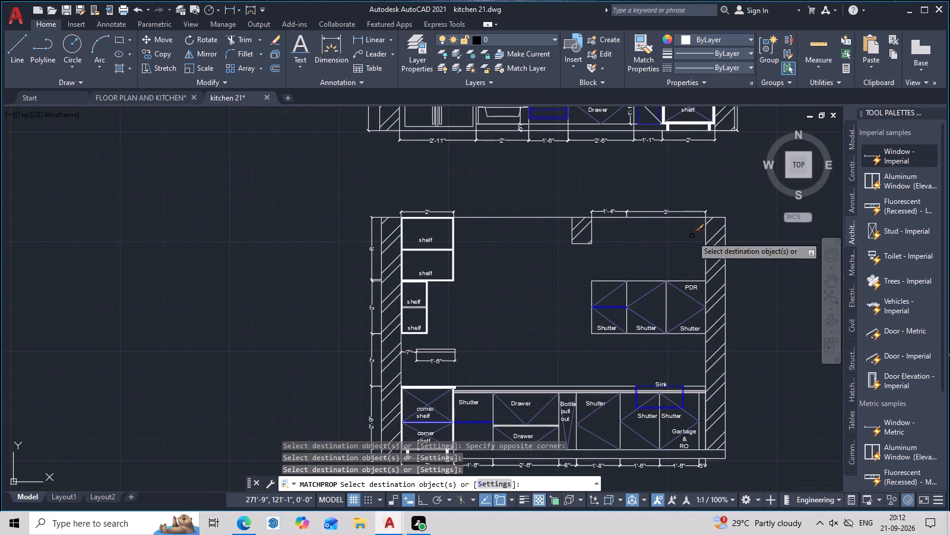
scroll(626, 311, up, 3)
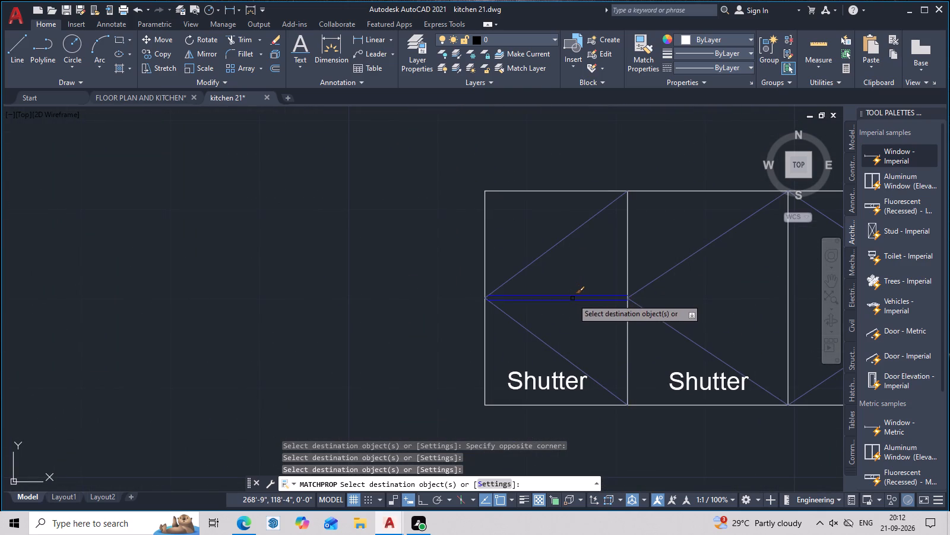
click(573, 296)
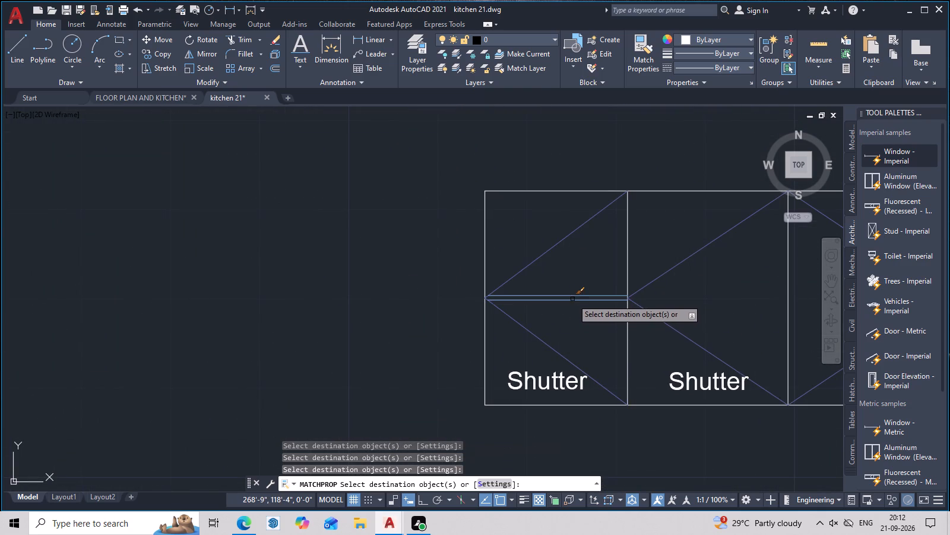
click(572, 299)
Match the light blue properties onto the sink-side elevation's shelf lines in the 1'-6" shutter beside the corner shelves and their divider lines.
scroll(574, 305, down, 3)
middle_drag(576, 311, 583, 241)
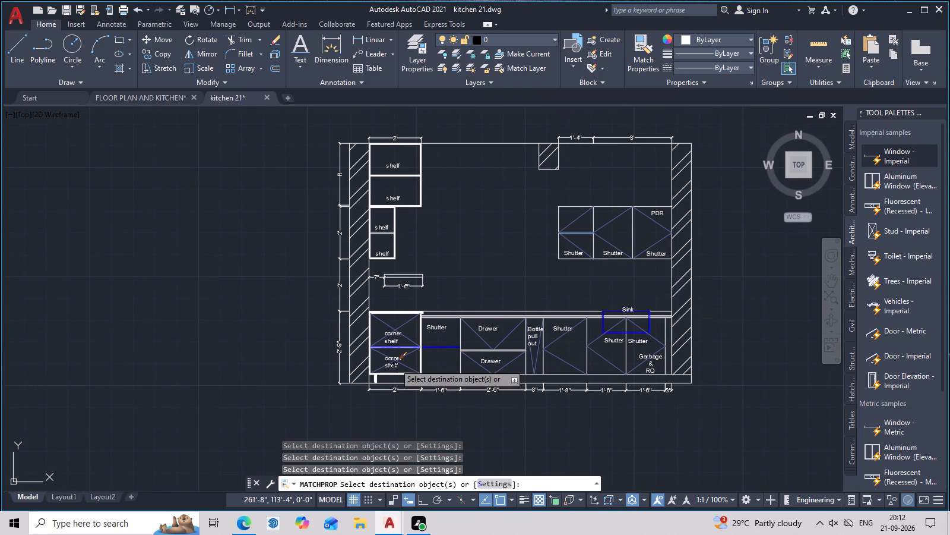
scroll(436, 344, up, 3)
click(451, 360)
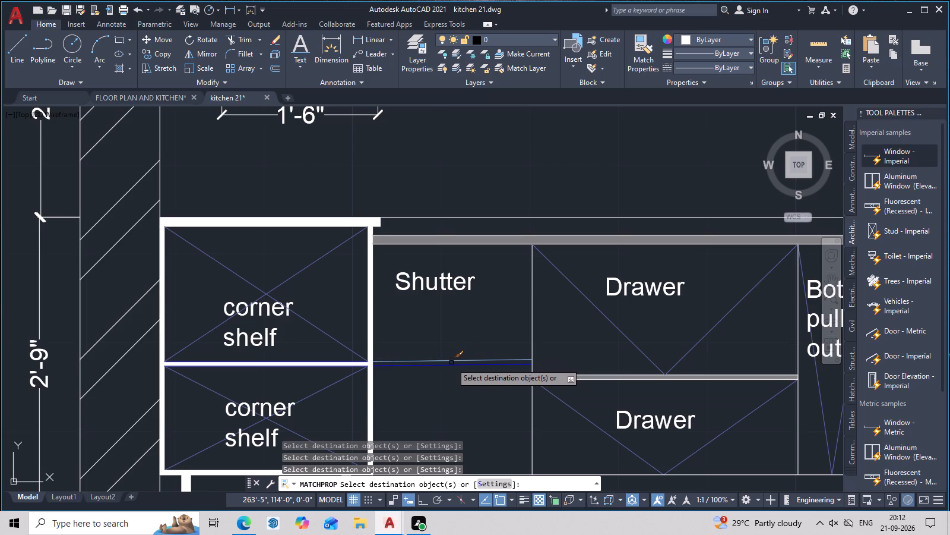
click(451, 364)
scroll(290, 353, up, 3)
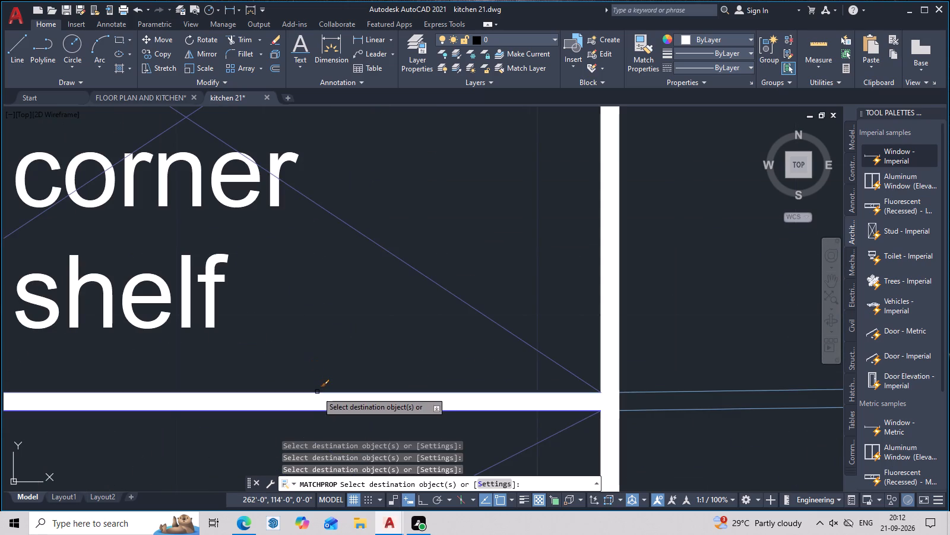
click(317, 392)
middle_drag(372, 412, 376, 331)
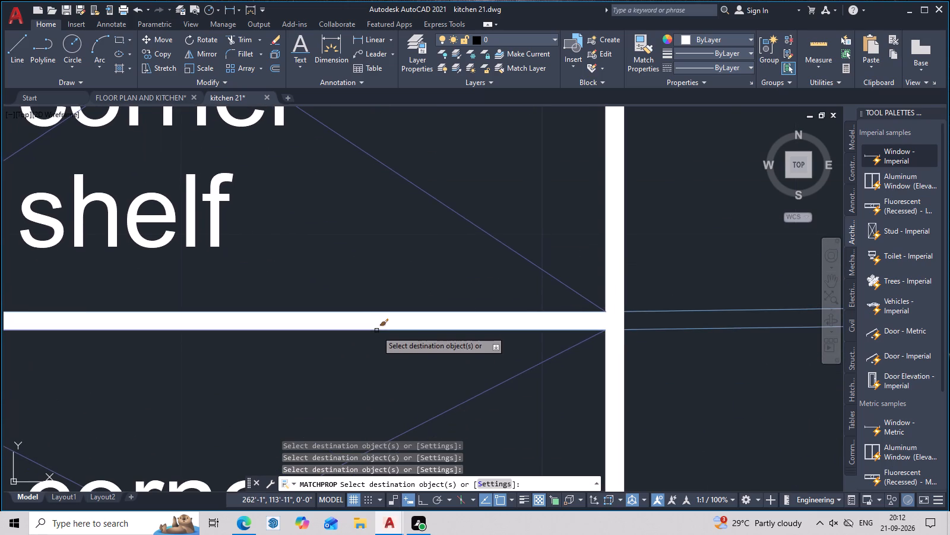
click(376, 331)
Match the light blue properties onto the right-side and bottom lines of the double sink outline.
scroll(407, 345, down, 5)
middle_drag(477, 366, 423, 331)
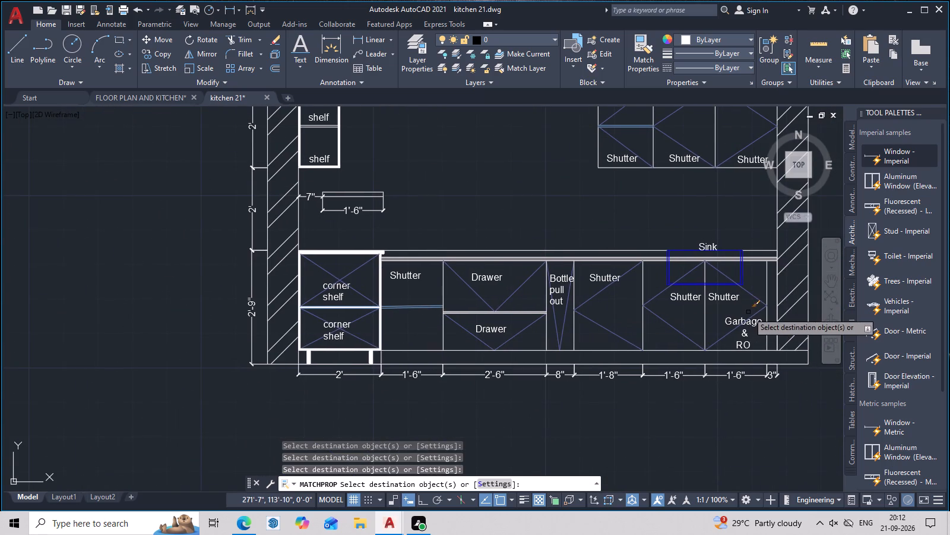
click(742, 278)
scroll(742, 278, up, 4)
click(742, 271)
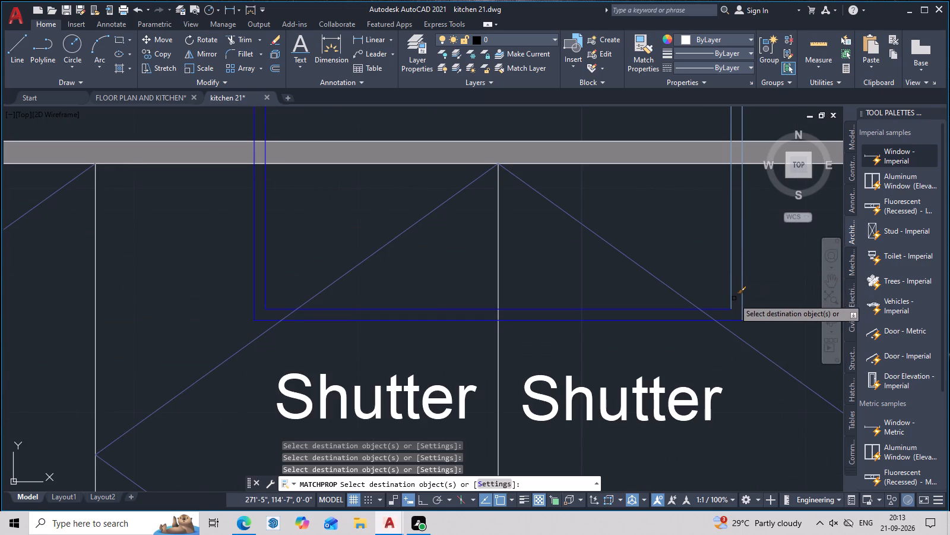
click(685, 309)
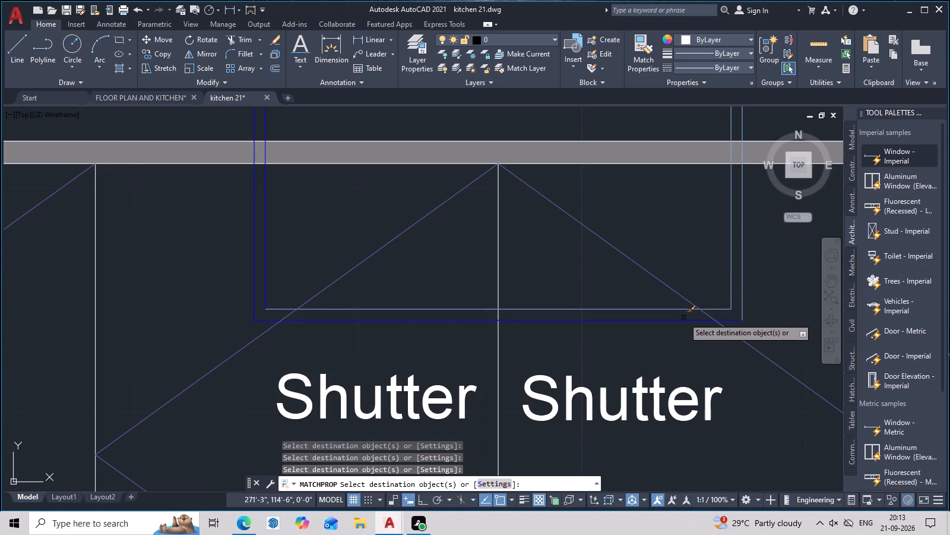
click(683, 320)
Match the light blue properties onto the left-side and top lines of the sink outline and end the command.
scroll(680, 323, down, 2)
middle_drag(683, 345, 703, 336)
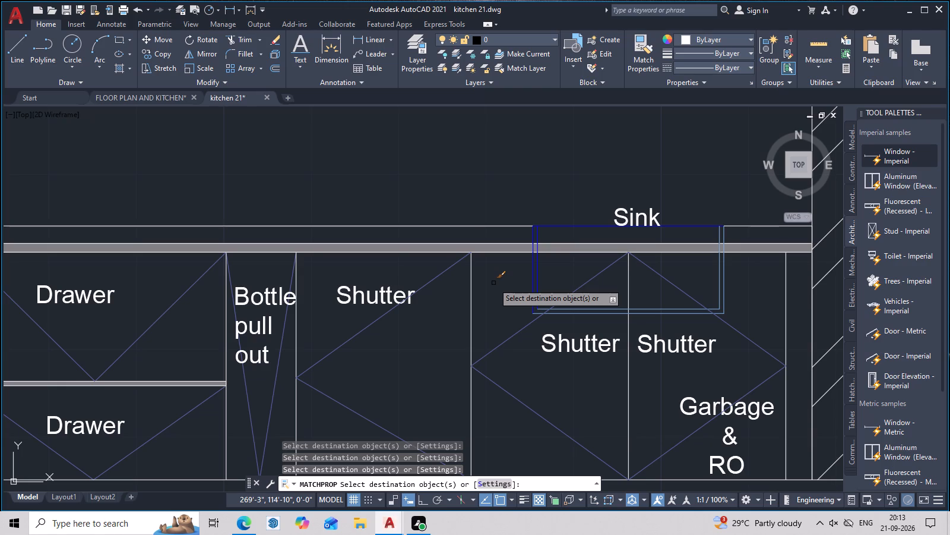
scroll(564, 266, up, 2)
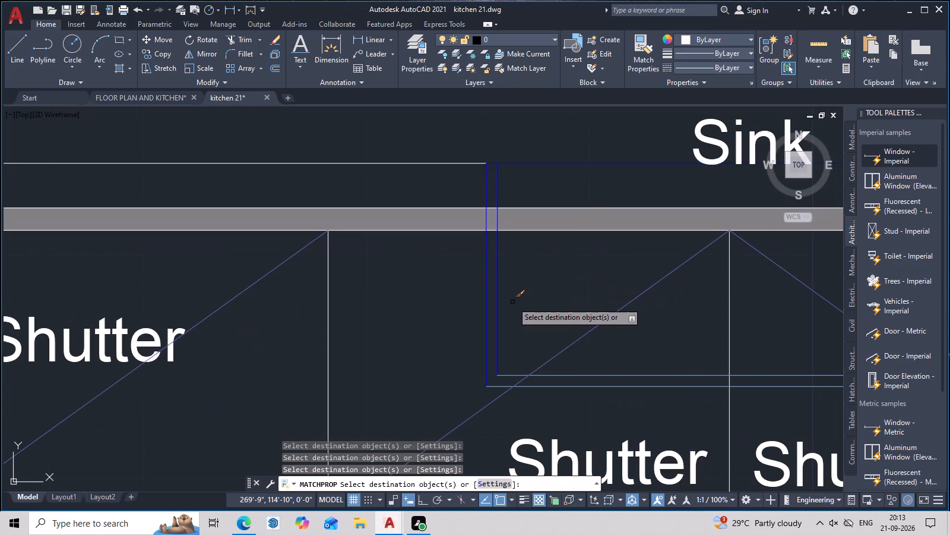
click(498, 309)
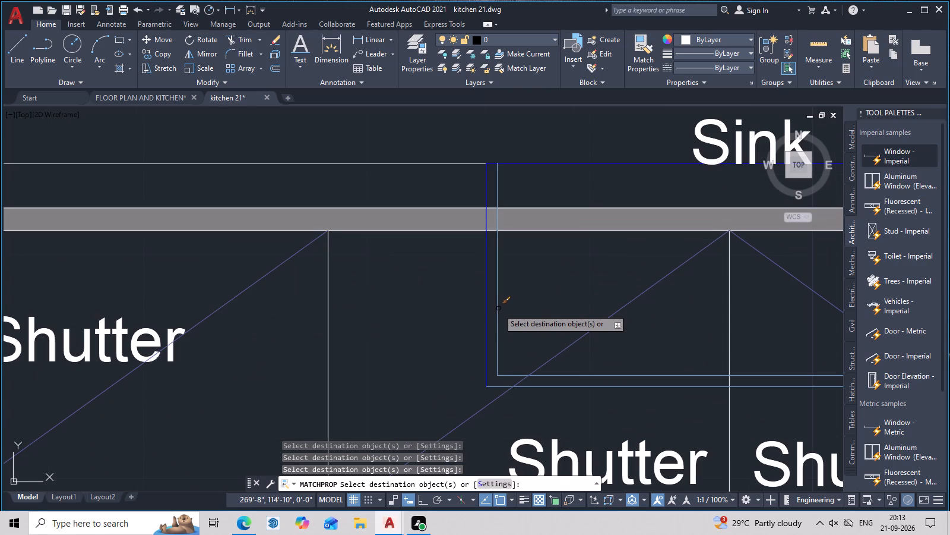
click(487, 313)
scroll(519, 308, down, 2)
middle_drag(533, 314, 504, 350)
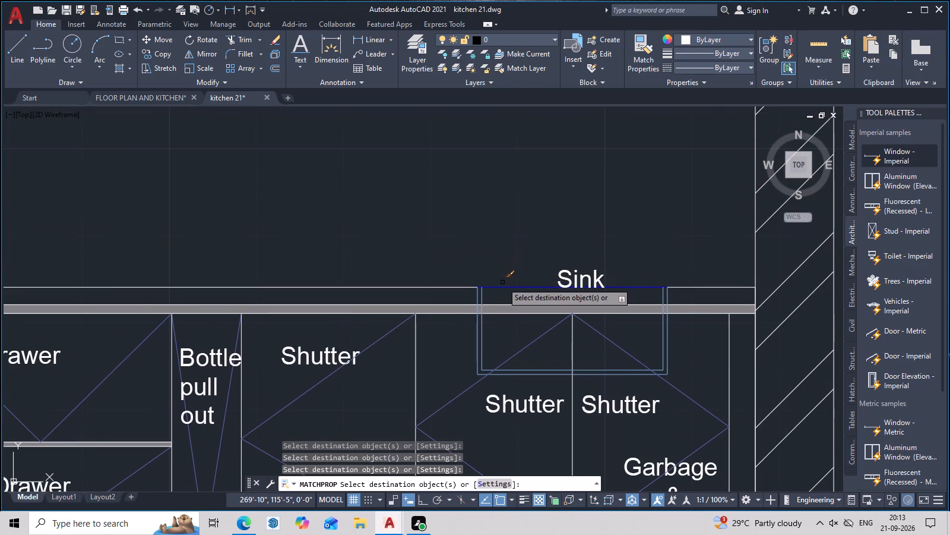
click(502, 287)
scroll(669, 284, down, 2)
middle_drag(673, 269, 672, 206)
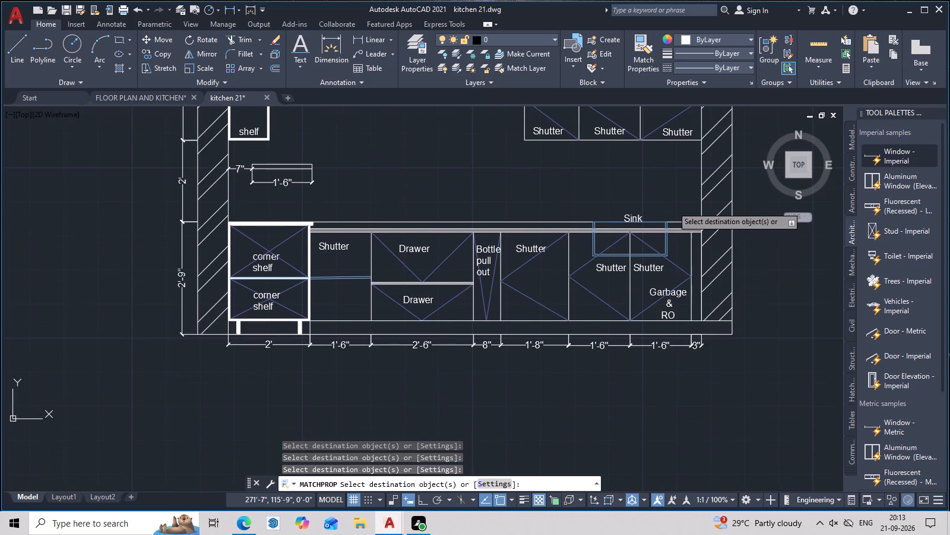
key(Escape)
Match the light blue line above the chimney pipe casing onto the three pull-out trays in the 1'-6" unit of the stove-side elevation.
scroll(474, 232, up, 2)
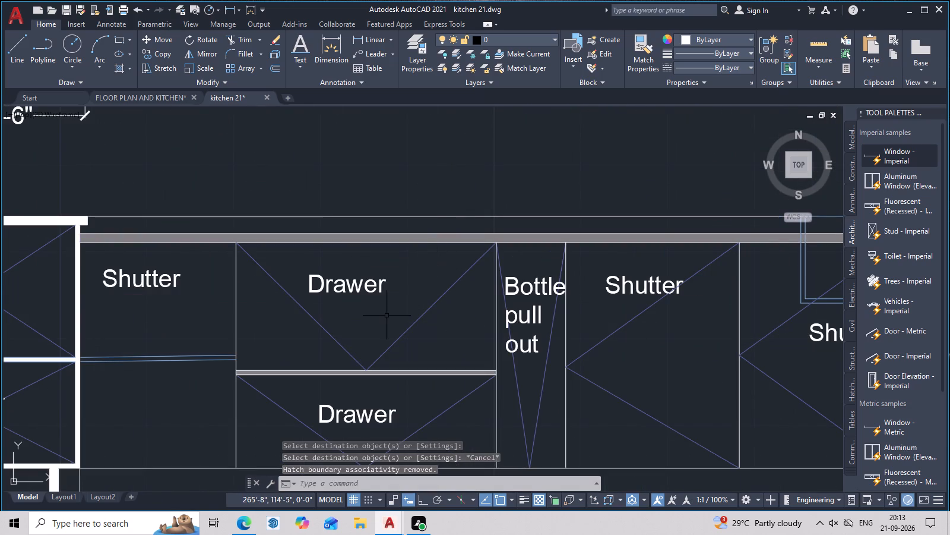
scroll(540, 262, down, 2)
middle_drag(560, 279, 451, 467)
scroll(499, 247, down, 2)
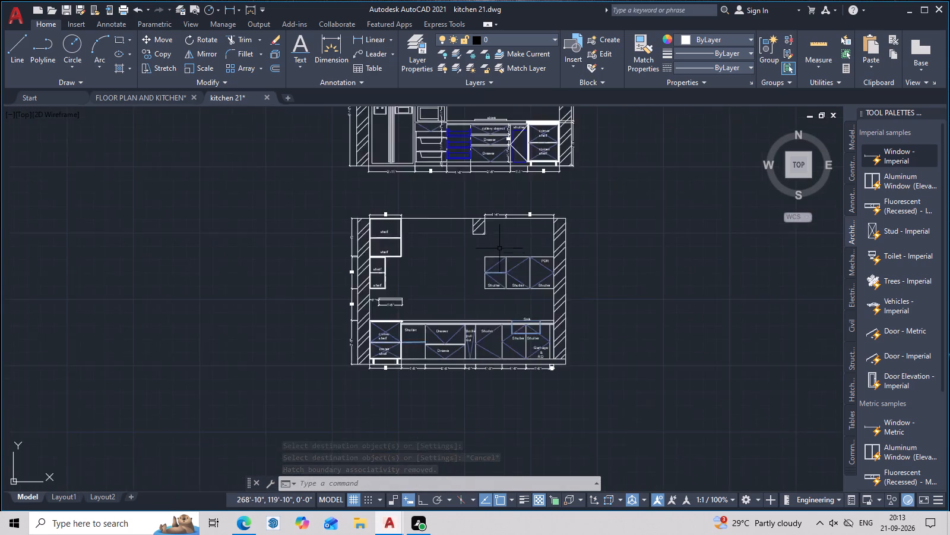
middle_drag(505, 284, 541, 475)
scroll(543, 392, up, 2)
middle_drag(493, 333, 483, 402)
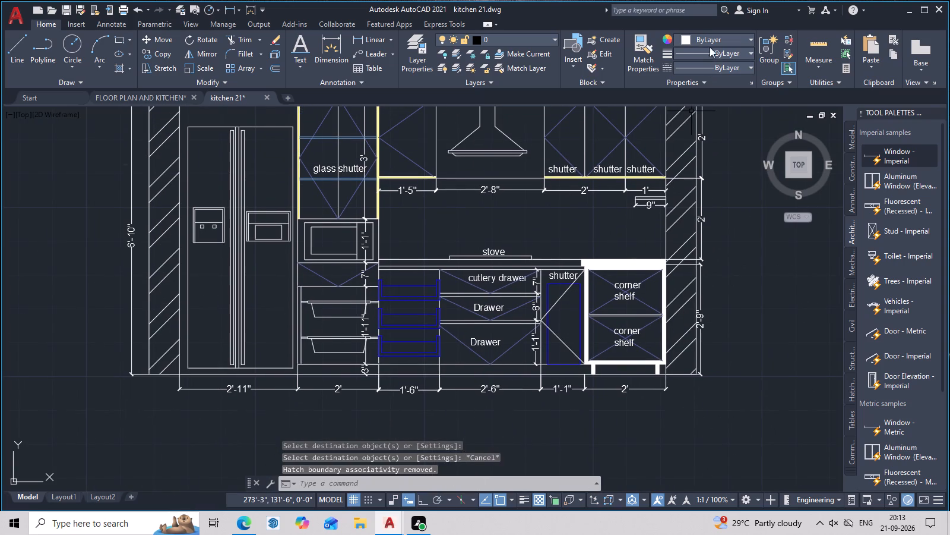
double_click(642, 50)
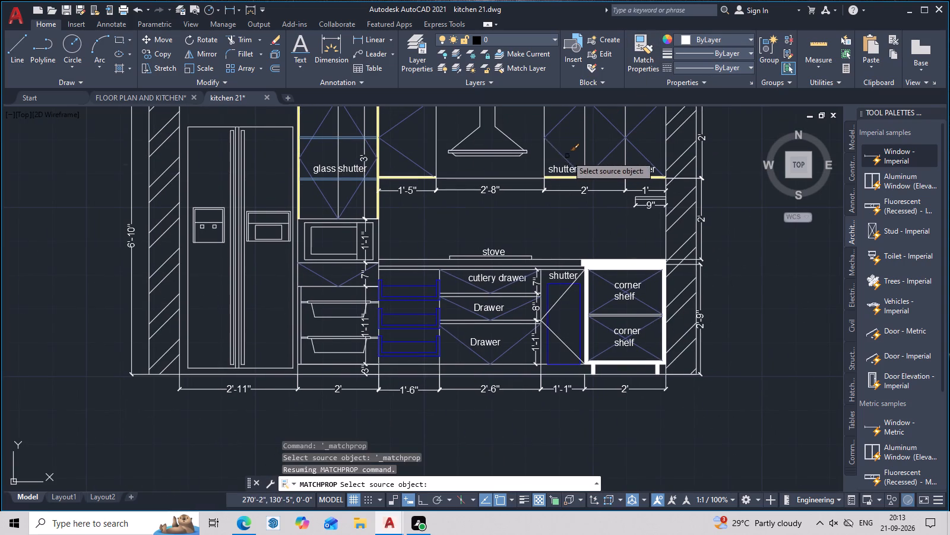
scroll(567, 152, down, 1)
middle_drag(567, 152, 550, 185)
scroll(558, 135, up, 3)
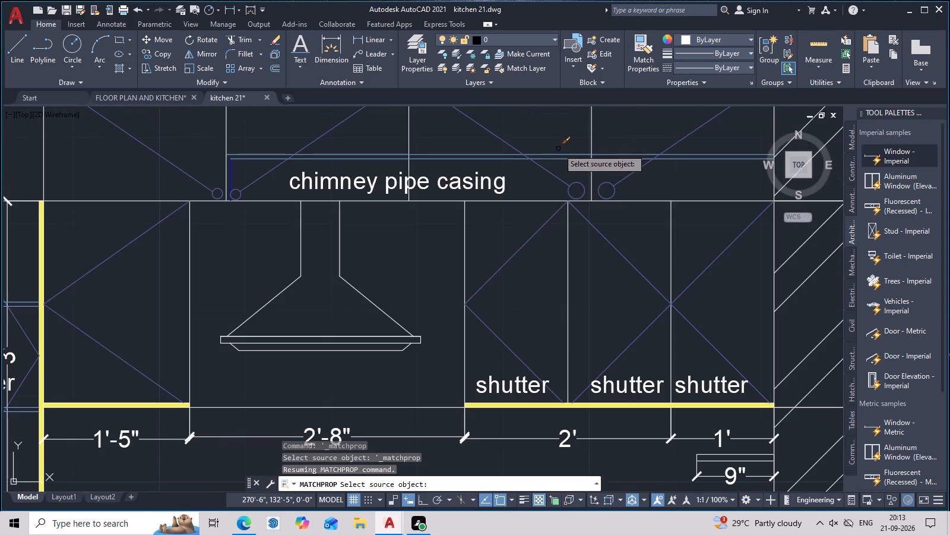
click(558, 155)
scroll(560, 172, down, 2)
middle_drag(565, 269, 594, 133)
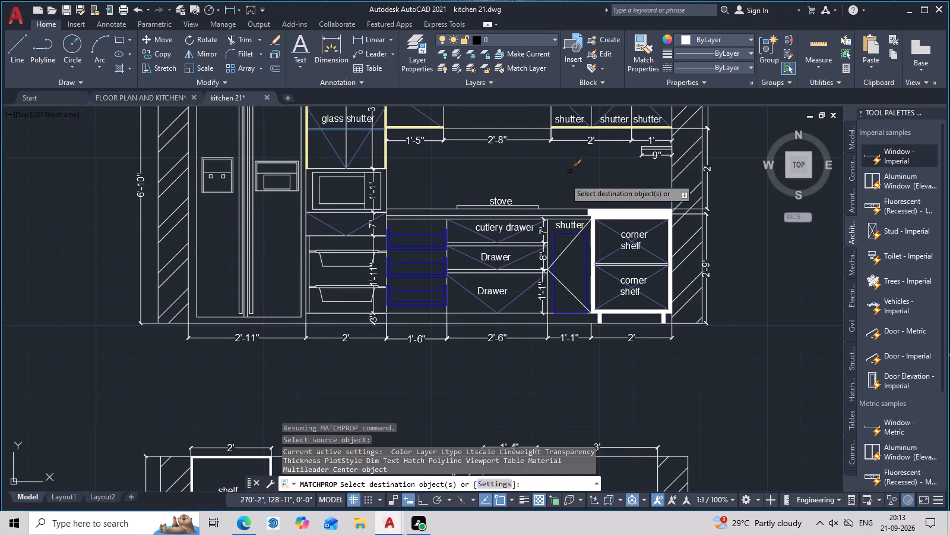
scroll(434, 295, up, 2)
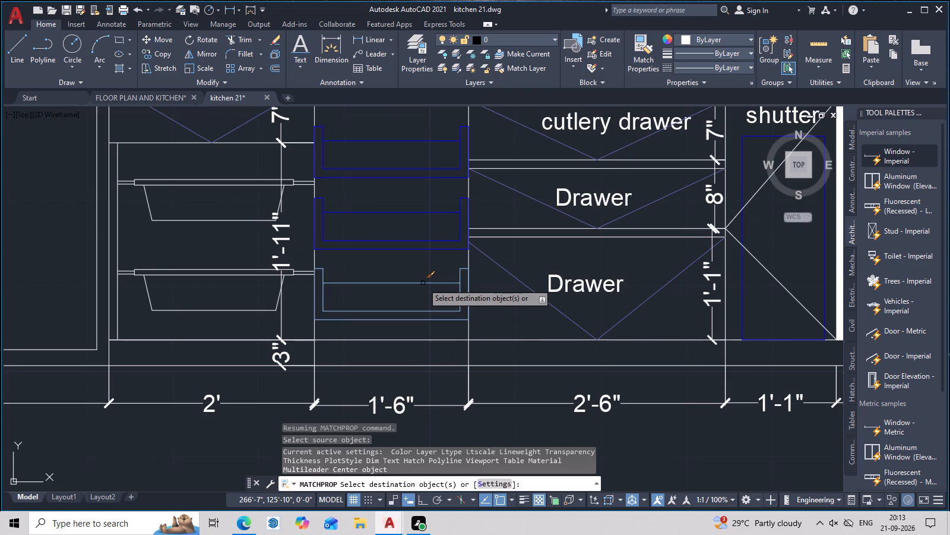
click(423, 283)
click(421, 213)
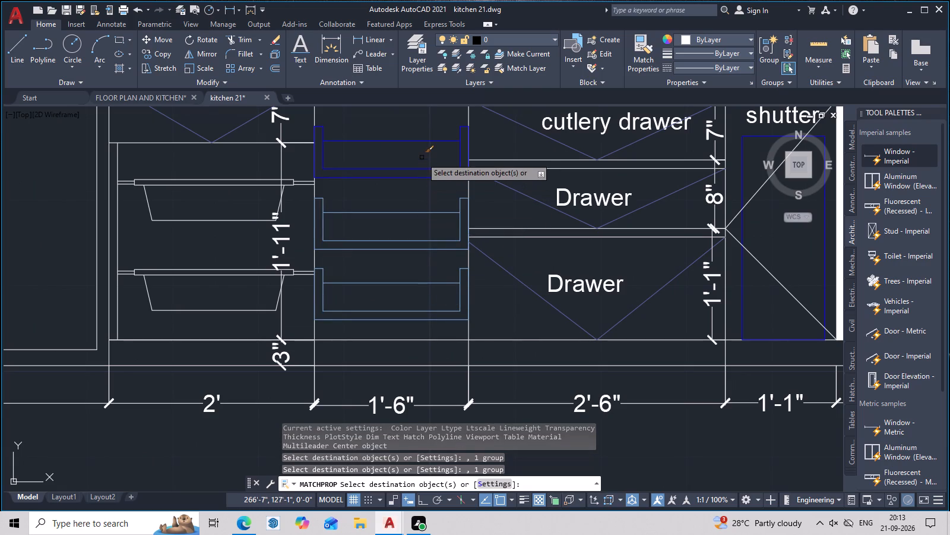
click(424, 141)
Match the light blue properties onto the inner rectangle of the 1'-1" shutter and the divider between the stove-side corner shelves.
scroll(426, 185, down, 1)
middle_drag(423, 208, 395, 238)
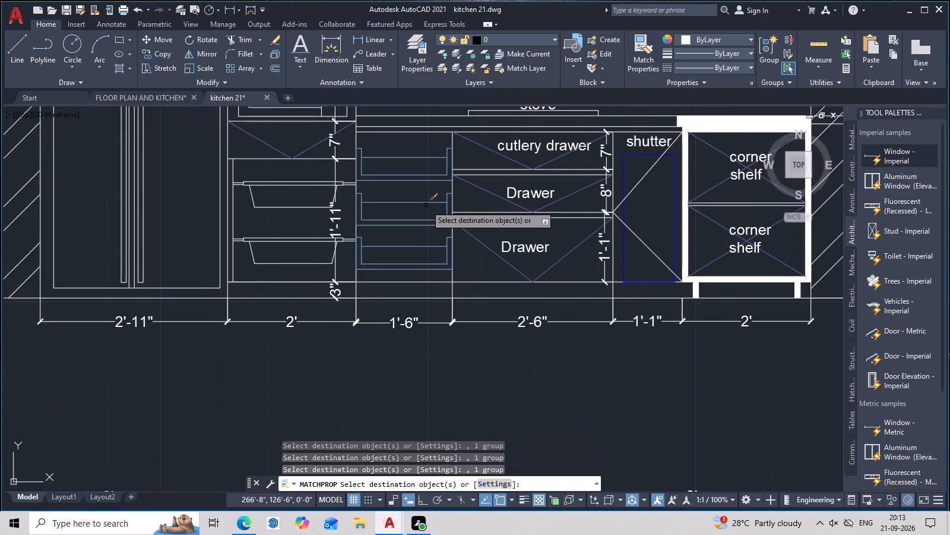
middle_drag(395, 238, 371, 251)
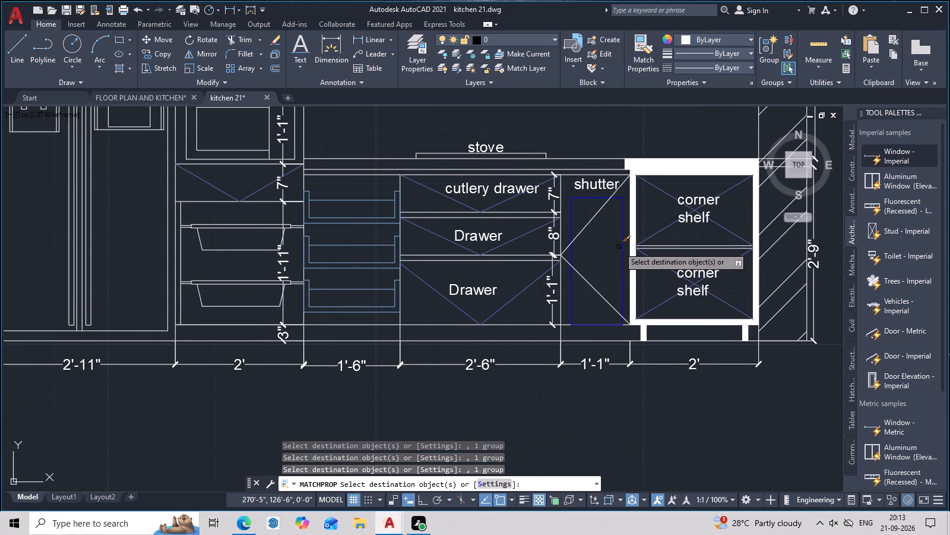
click(621, 245)
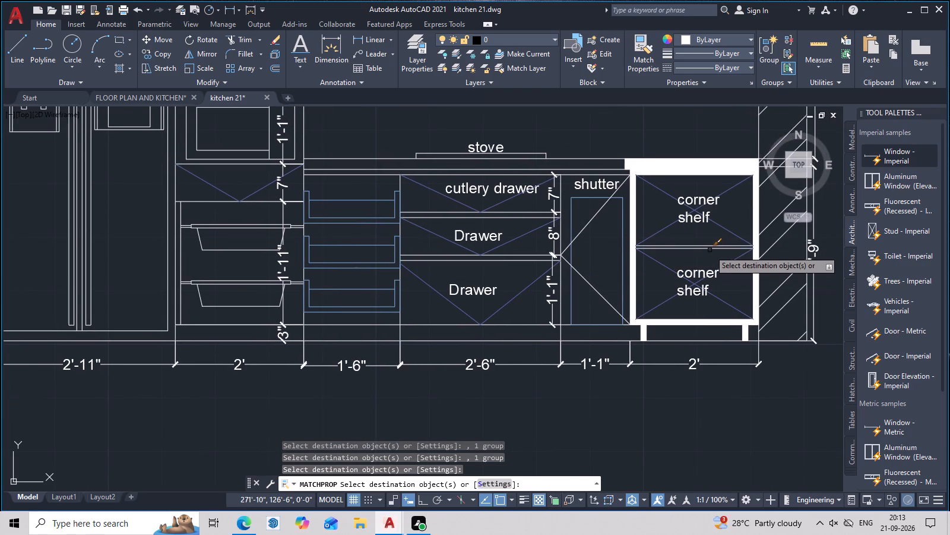
click(710, 247)
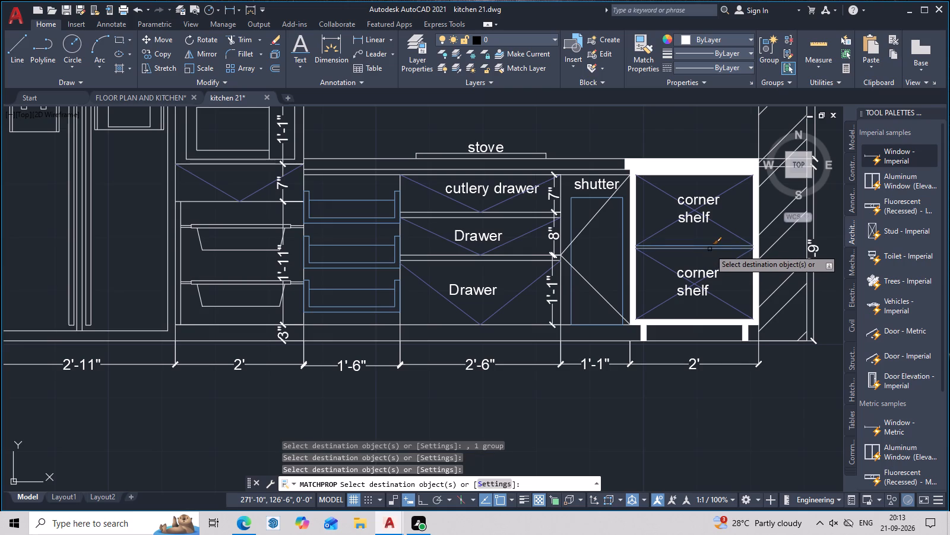
Match the light blue properties onto the lower divider line between the stove-side corner shelves and end the command.
click(710, 249)
scroll(704, 258, down, 2)
middle_click(704, 262)
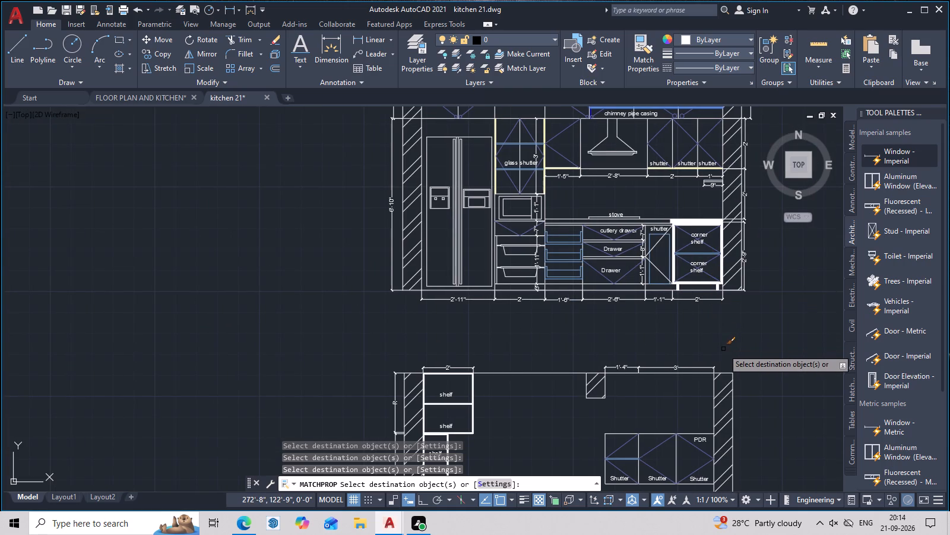
key(Escape)
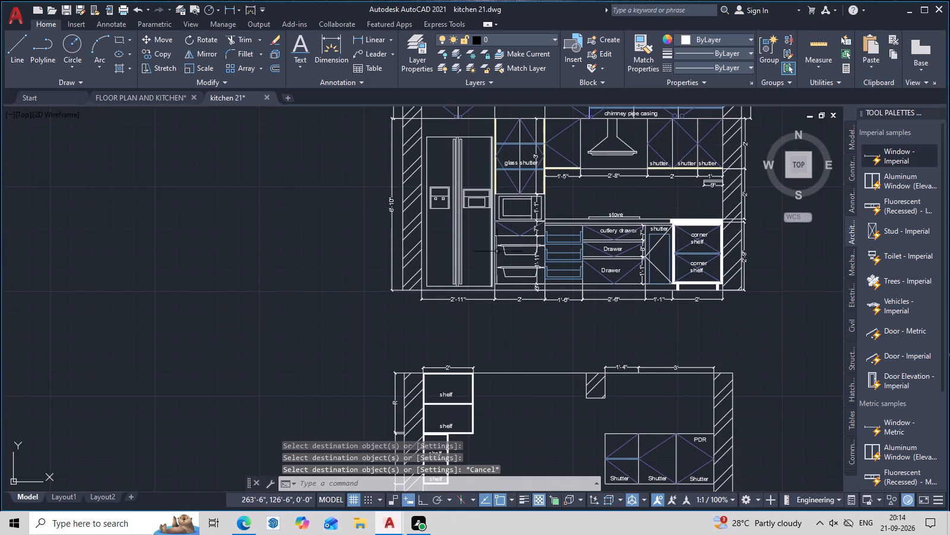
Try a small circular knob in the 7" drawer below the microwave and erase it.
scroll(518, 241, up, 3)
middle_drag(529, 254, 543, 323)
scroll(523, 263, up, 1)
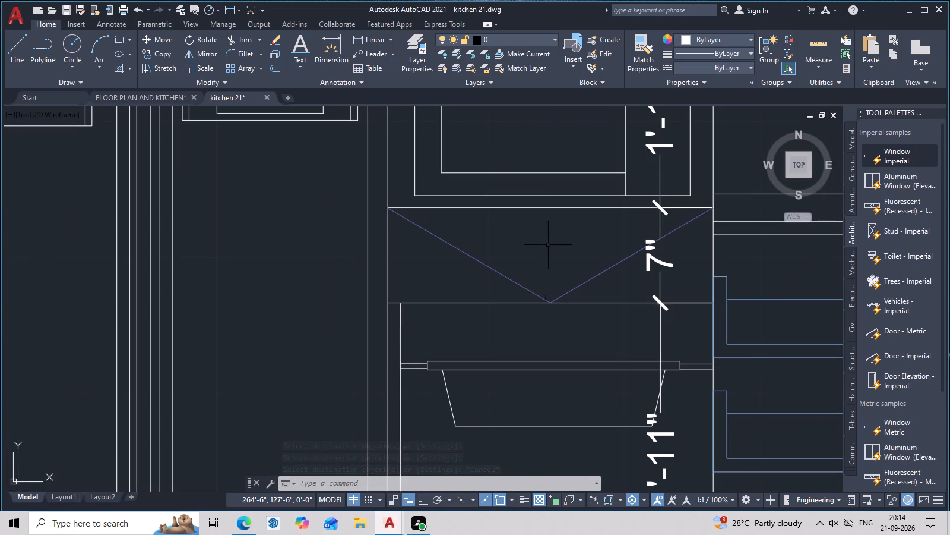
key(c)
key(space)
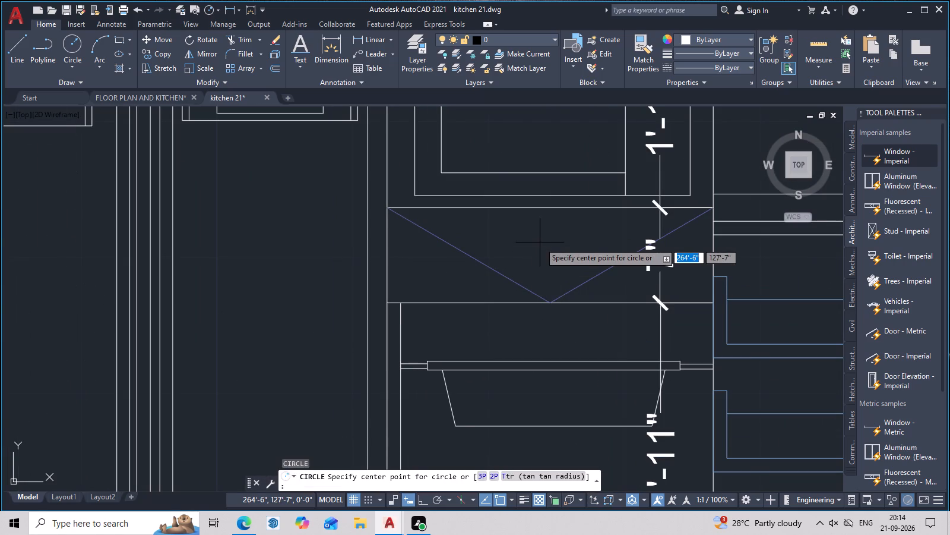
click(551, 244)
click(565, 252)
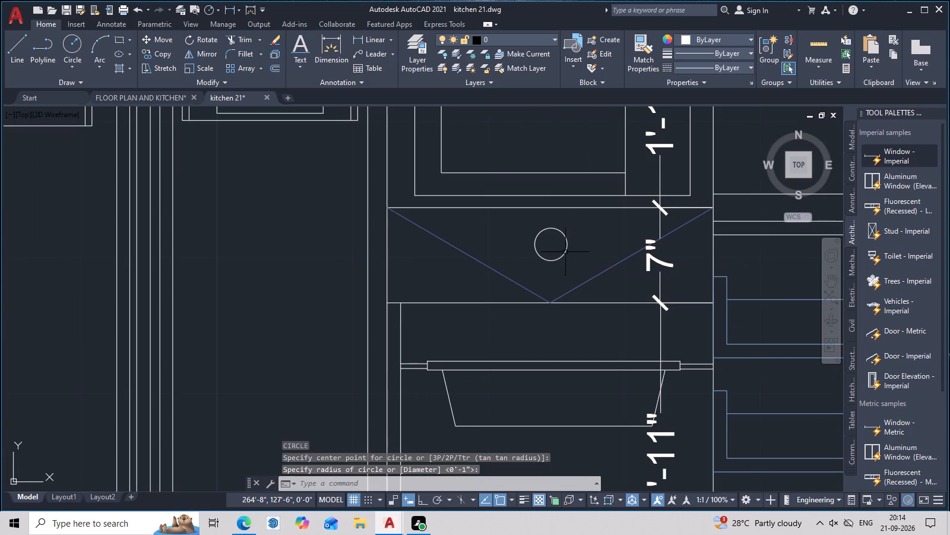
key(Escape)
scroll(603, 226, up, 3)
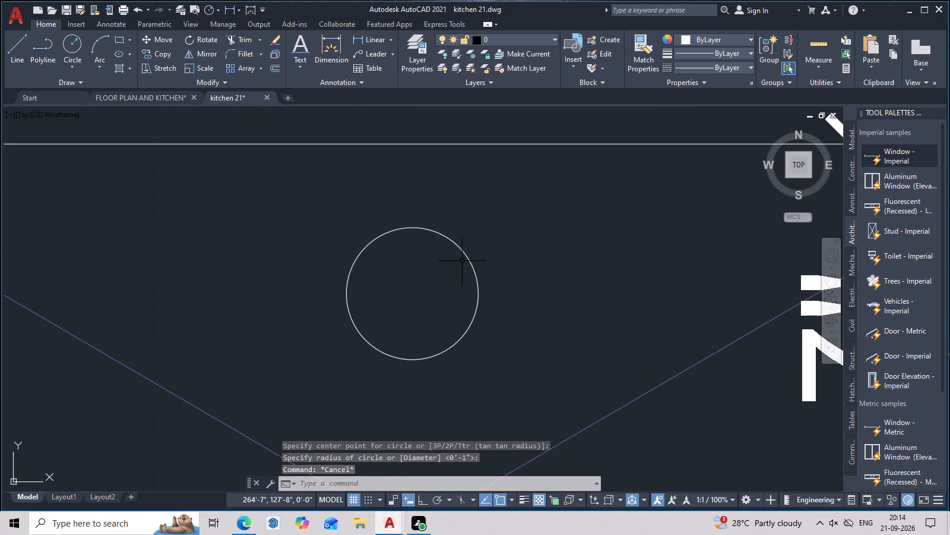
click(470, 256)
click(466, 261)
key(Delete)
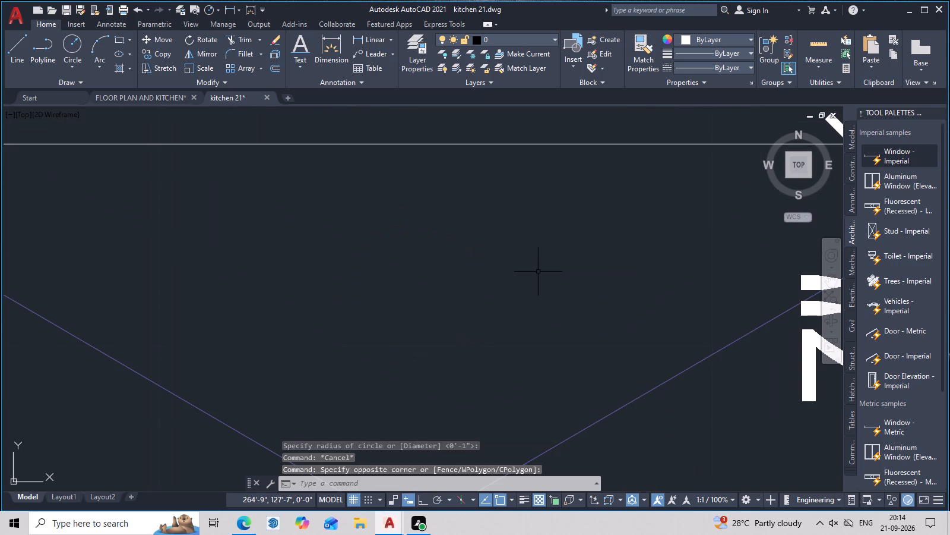
Draw a knob circle of about 1" radius in the middle of the 7" drawer below the microwave.
scroll(538, 272, down, 3)
middle_drag(535, 285, 532, 257)
text(c)
key(space)
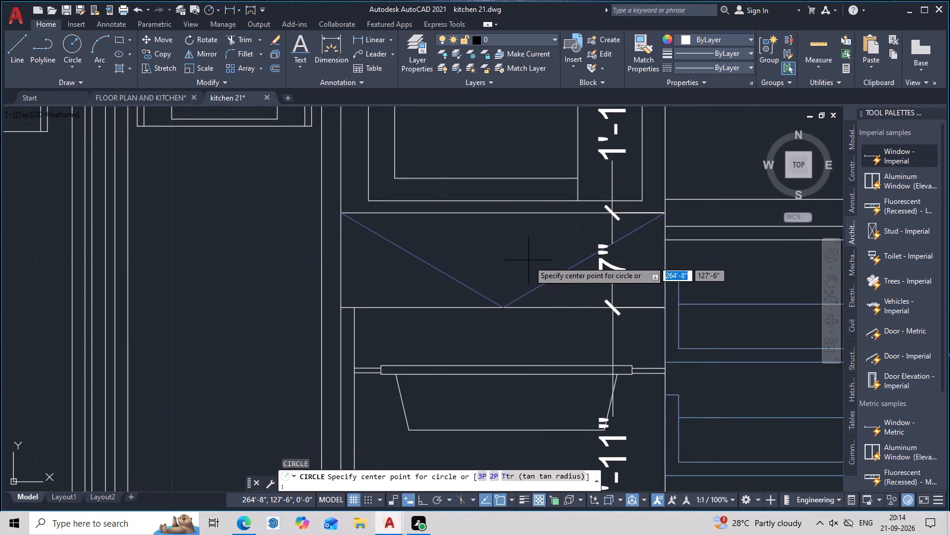
click(505, 263)
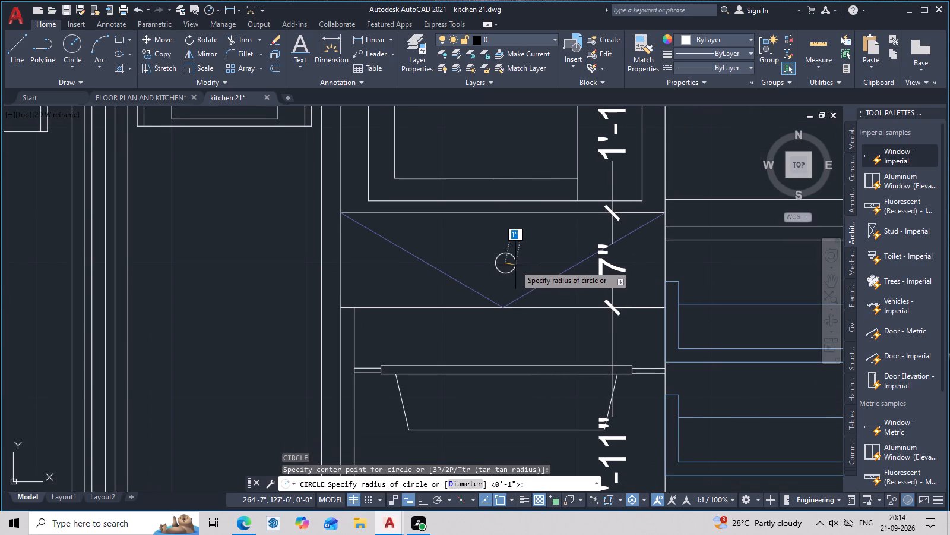
click(515, 265)
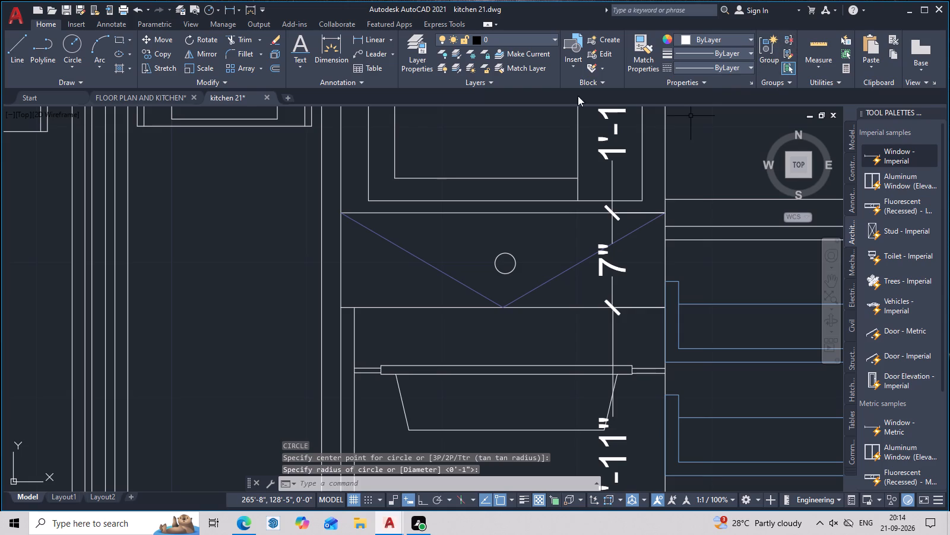
Match the purple properties of the drawer's diagonal line onto the knob circle and end the command.
click(643, 52)
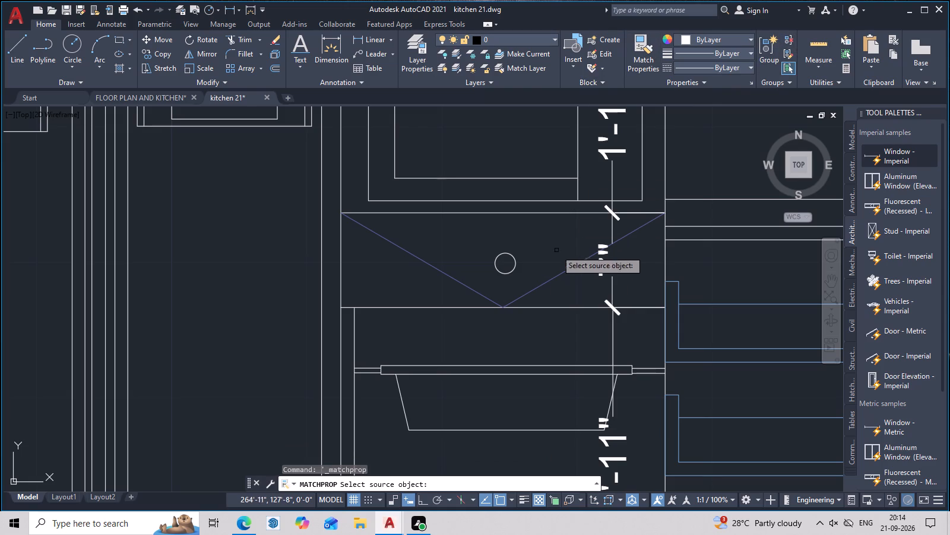
click(540, 284)
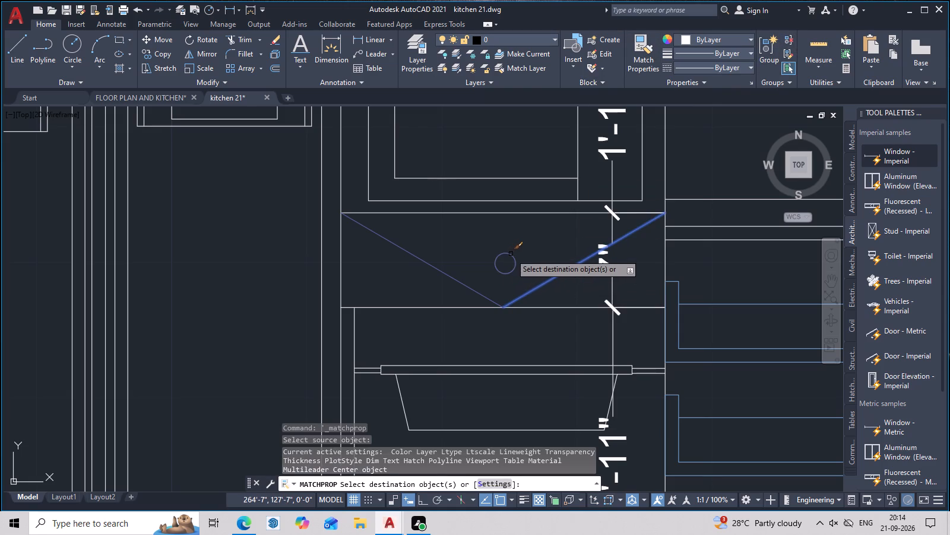
click(511, 254)
scroll(528, 262, down, 3)
key(grave)
scroll(549, 272, down, 2)
key(grave)
scroll(555, 309, down, 1)
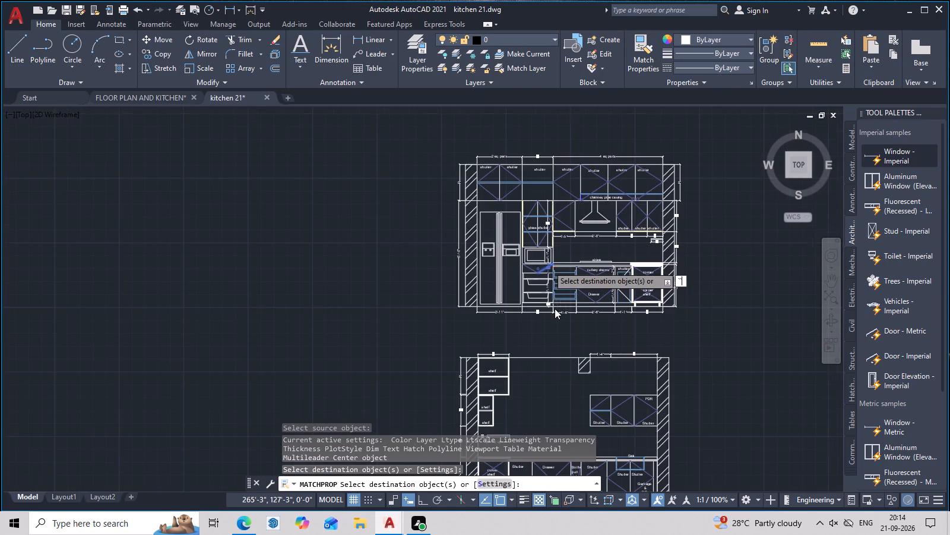
scroll(555, 309, down, 1)
scroll(563, 313, up, 5)
middle_drag(584, 281, 559, 203)
key(grave)
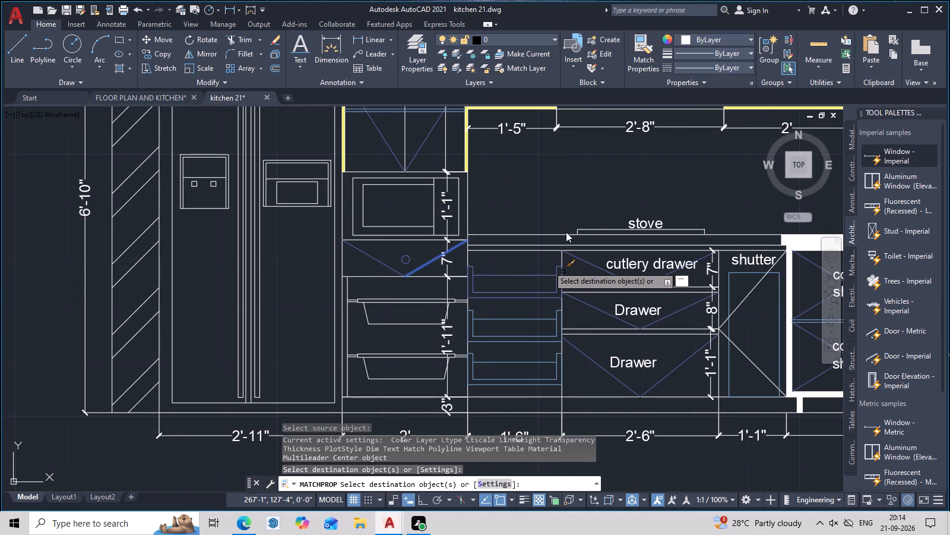
key(Escape)
Examine the lower cabinets, drawers and corner shelves of the stove-side elevation.
scroll(559, 226, down, 3)
middle_drag(559, 228, 470, 207)
scroll(467, 212, up, 3)
middle_drag(457, 219, 517, 213)
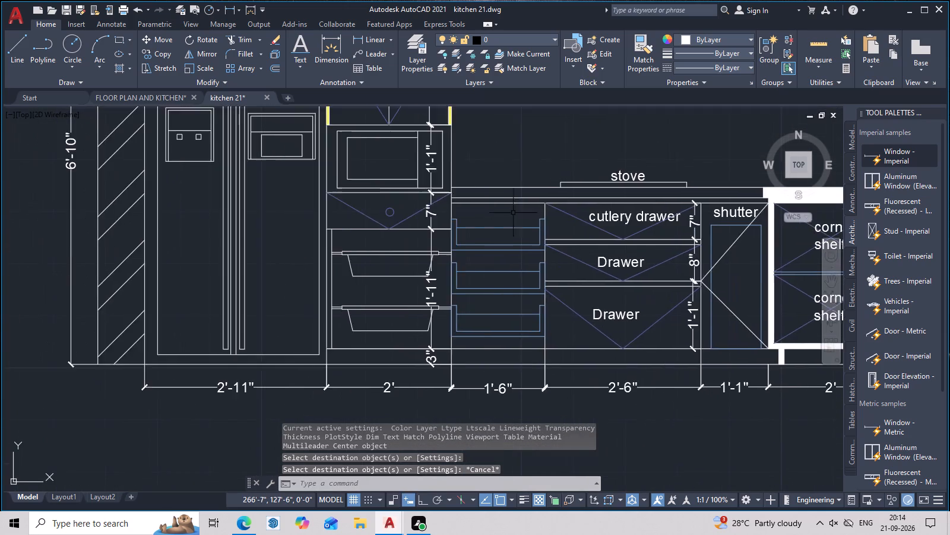
scroll(427, 216, up, 2)
scroll(357, 238, up, 3)
scroll(232, 275, down, 6)
middle_drag(383, 336, 388, 336)
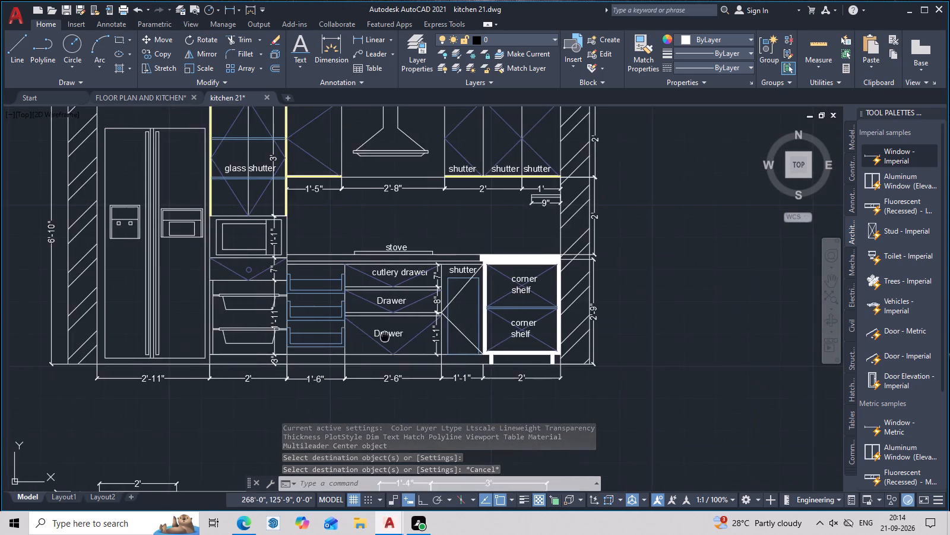
middle_drag(388, 336, 503, 264)
middle_drag(489, 329, 503, 300)
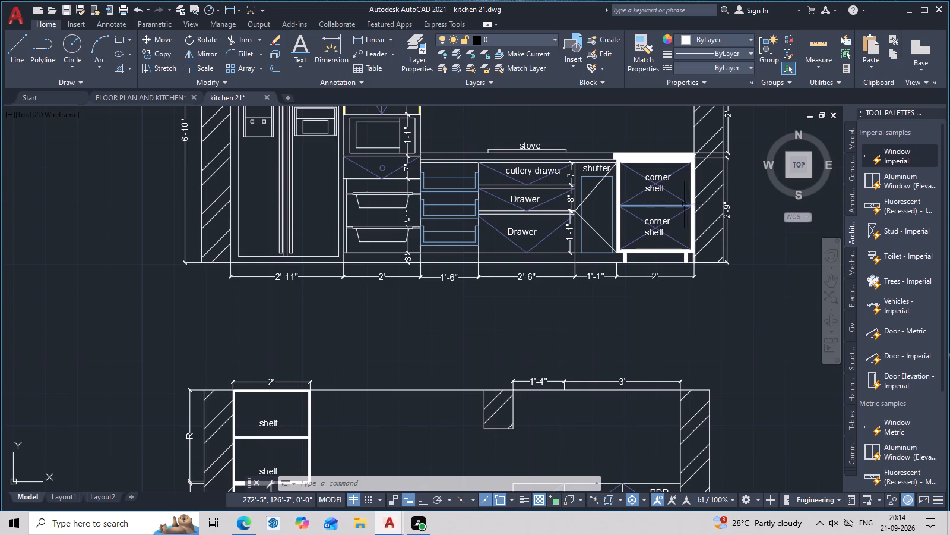
middle_drag(670, 228, 730, 286)
middle_click(572, 247)
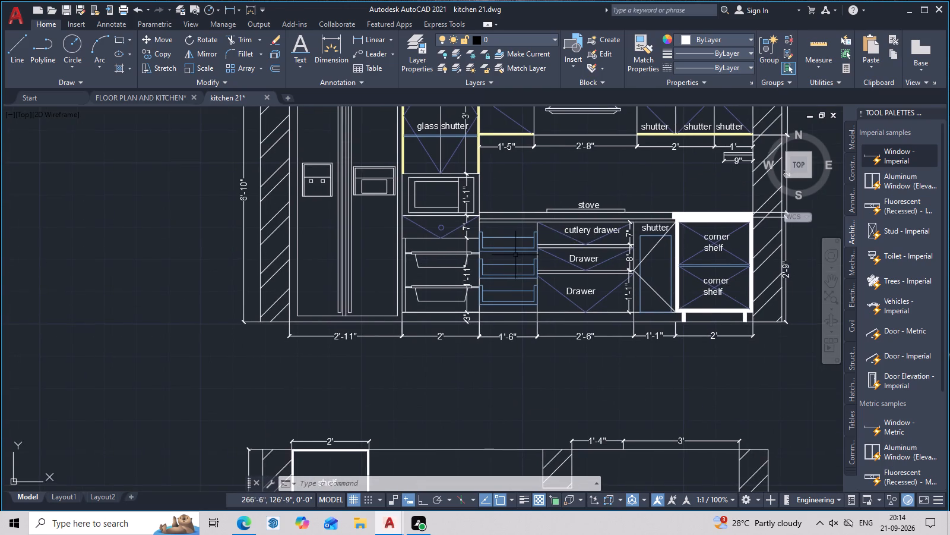
Add the multiline text label "Drawer" inside the 7" drawer below the microwave.
scroll(503, 251, up, 3)
middle_drag(484, 251, 568, 345)
text(t)
key(space)
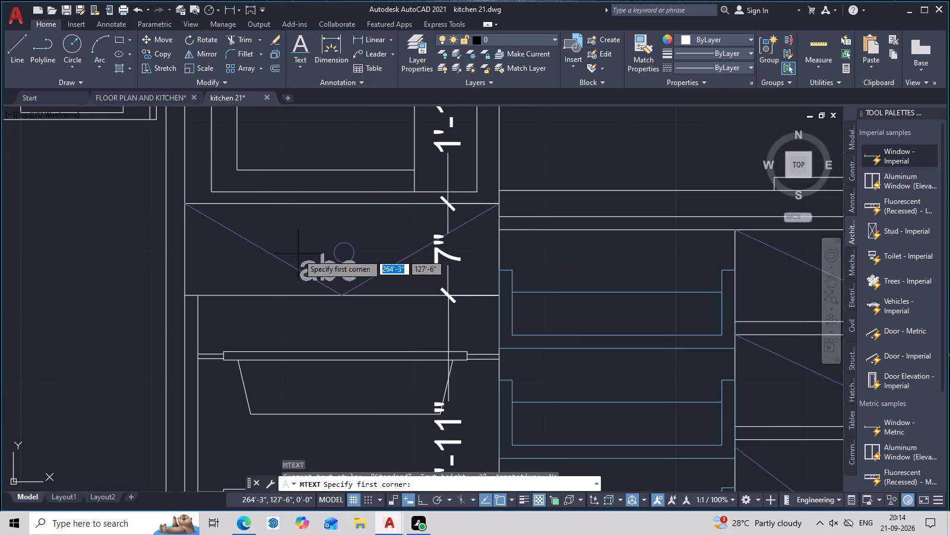
click(262, 219)
click(407, 241)
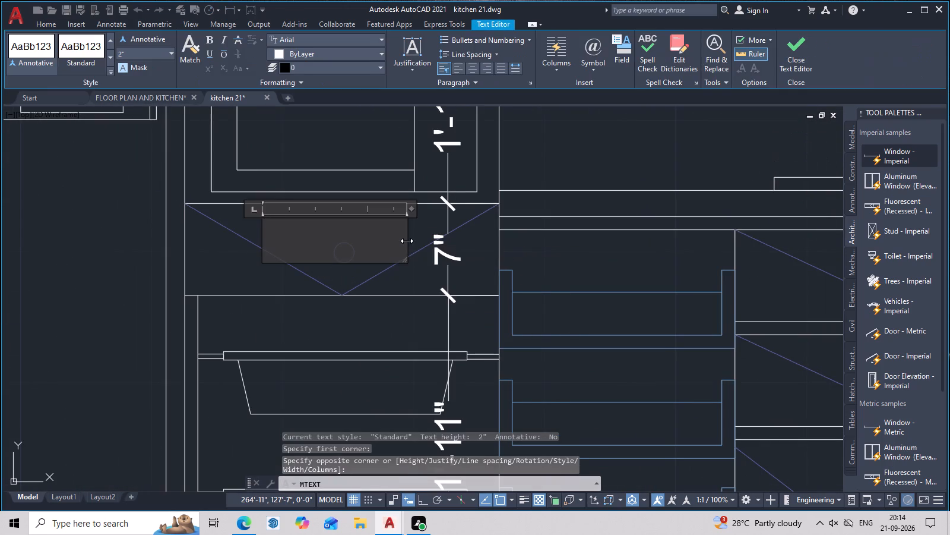
key(d)
key(Tab)
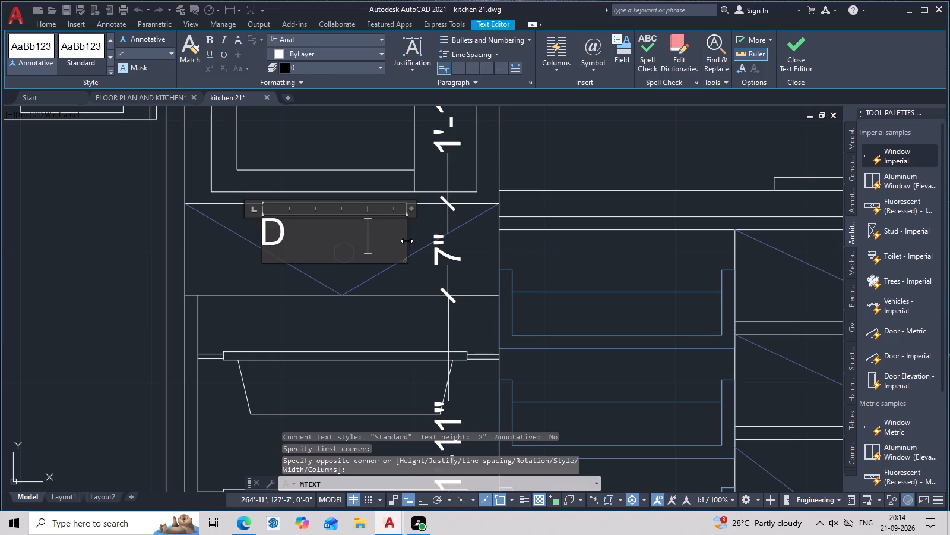
text(ra)
key(BackSpace)
key(BackSpace)
key(BackSpace)
key(BackSpace)
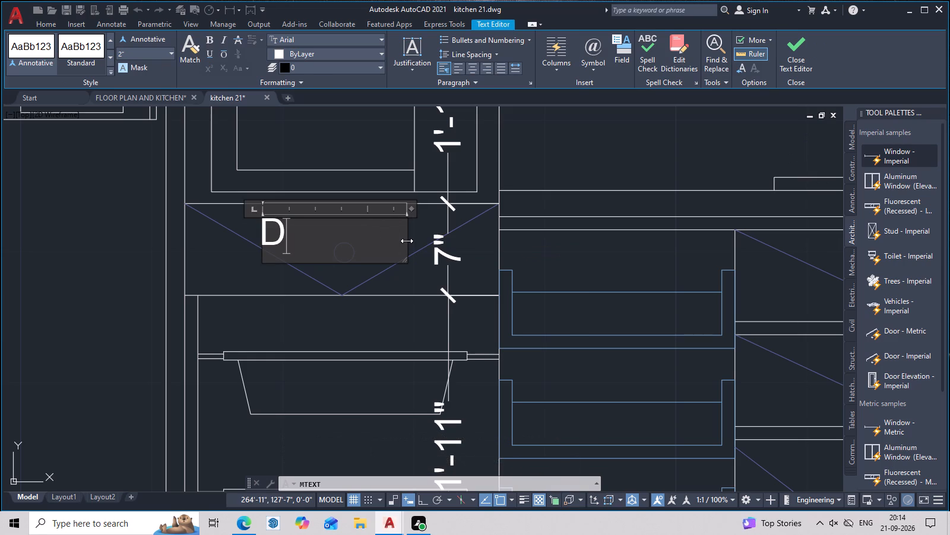
key(d)
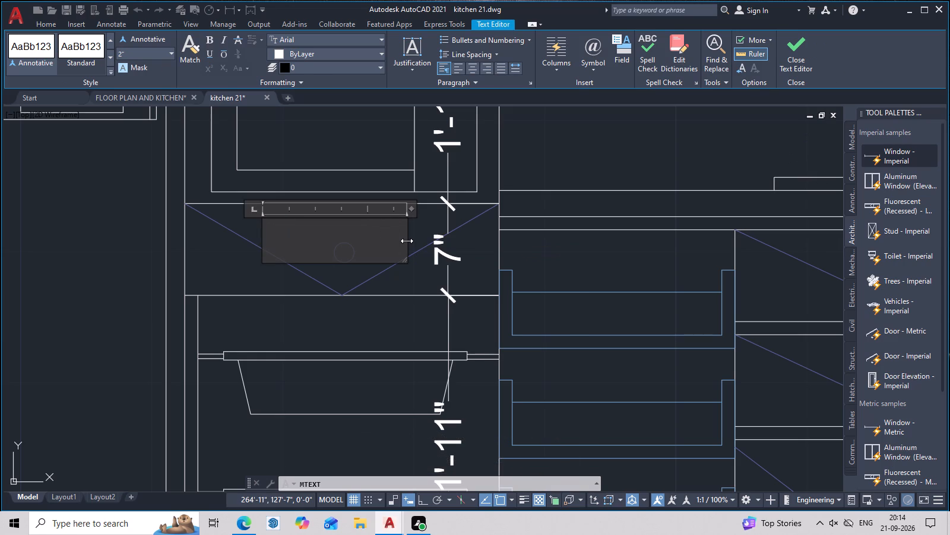
key(r)
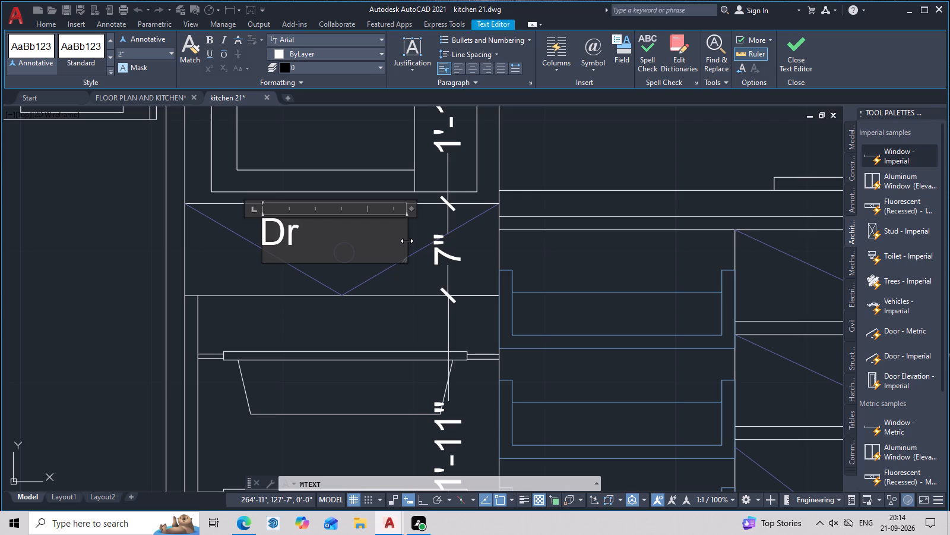
text(aw)
text(er)
click(397, 276)
Add the two-line text label "wicker basket" on the upper basket of the 2' unit.
scroll(398, 301, down, 2)
middle_drag(398, 301, 402, 281)
text(t)
key(space)
middle_drag(380, 330, 374, 306)
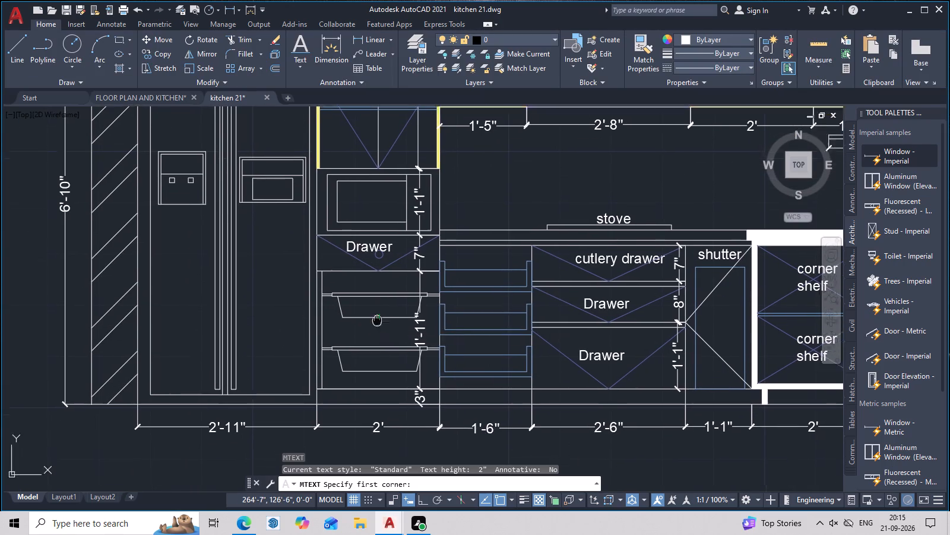
middle_drag(374, 306, 359, 239)
scroll(356, 241, up, 2)
click(321, 177)
click(399, 199)
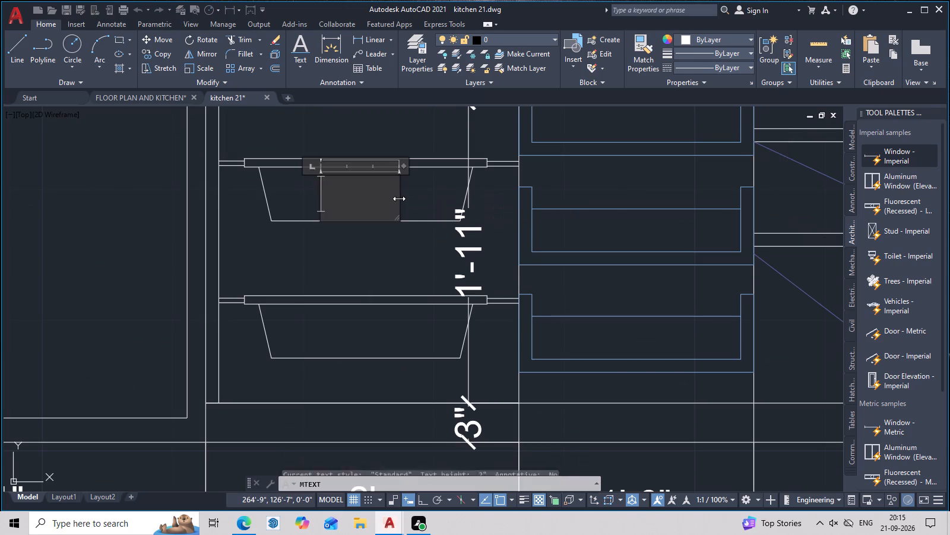
text(wi)
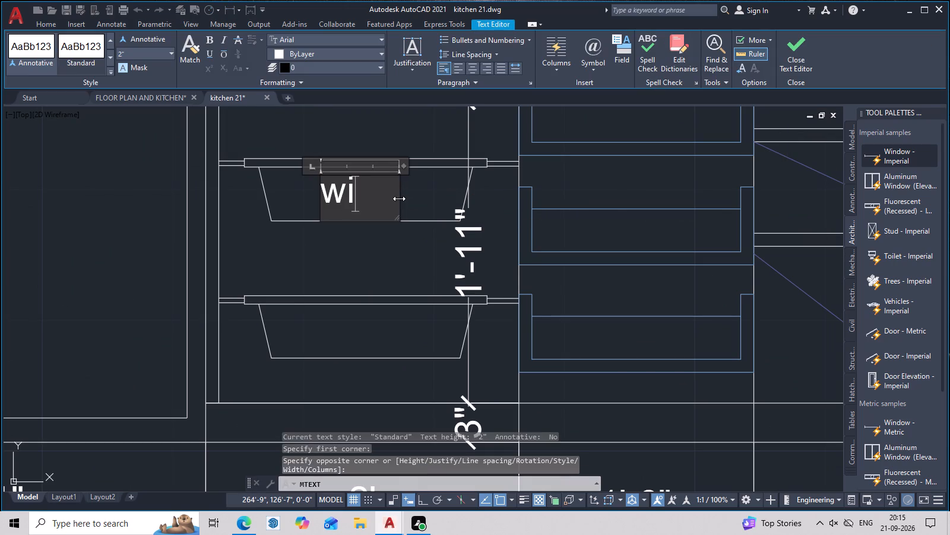
text(cker)
key(Return)
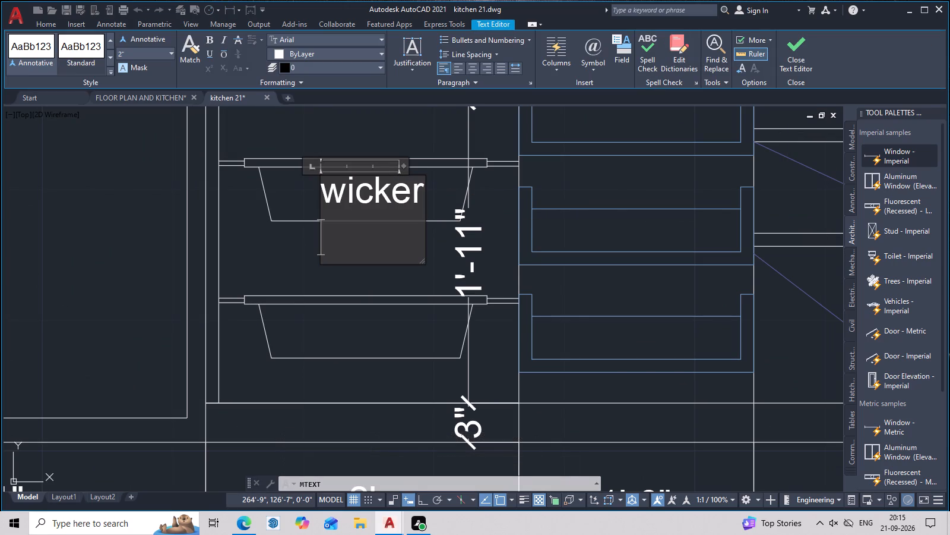
text(bas)
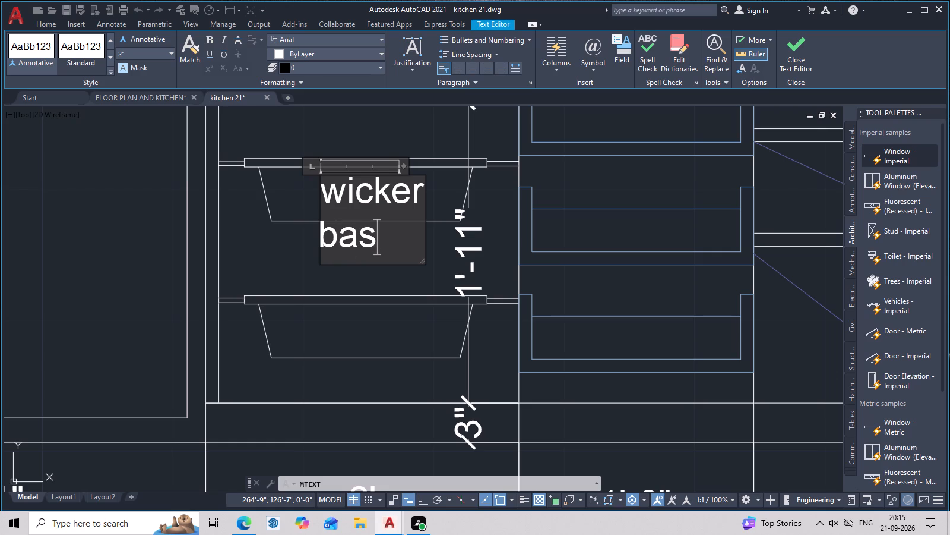
text(ket)
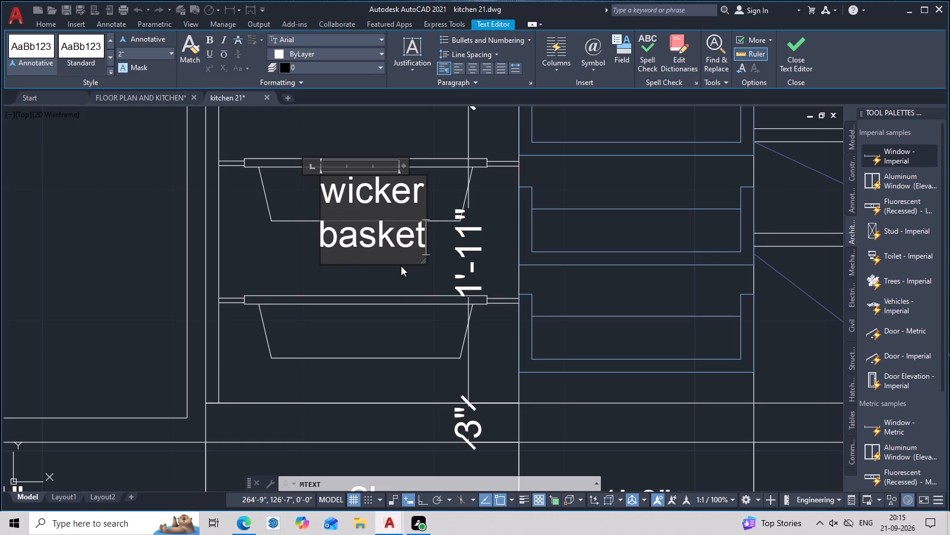
click(281, 258)
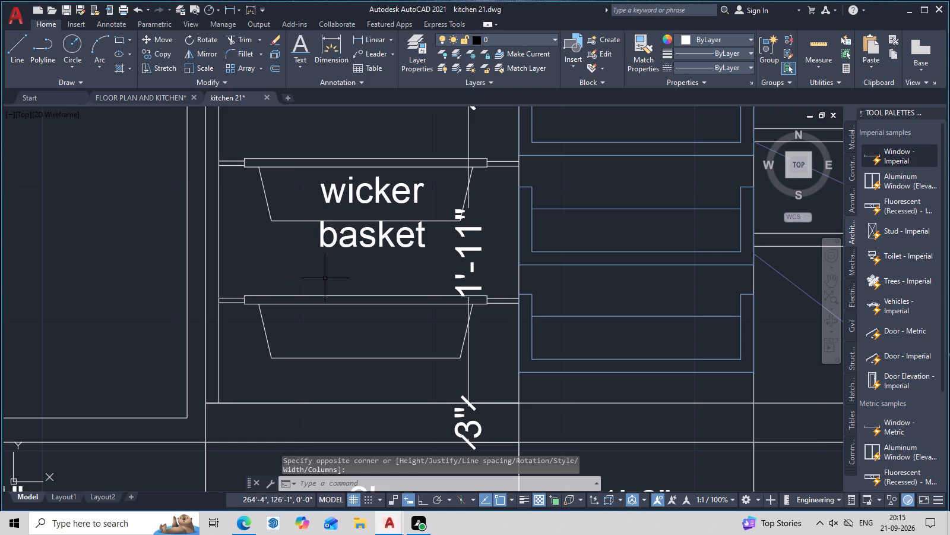
Copy the "wicker basket" label from the upper basket of the 2' unit onto the lower basket.
scroll(332, 206, down, 1)
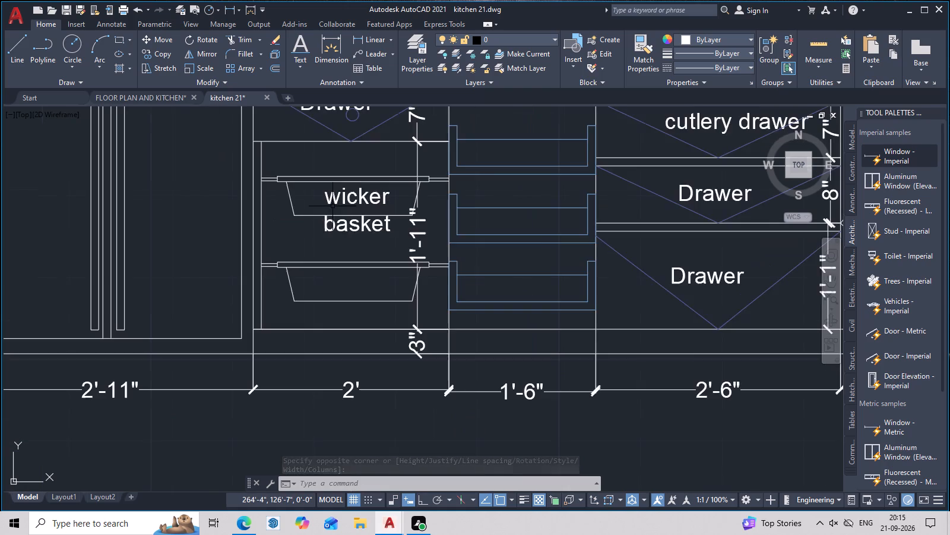
scroll(327, 197, down, 2)
middle_drag(334, 204, 356, 182)
scroll(356, 183, up, 2)
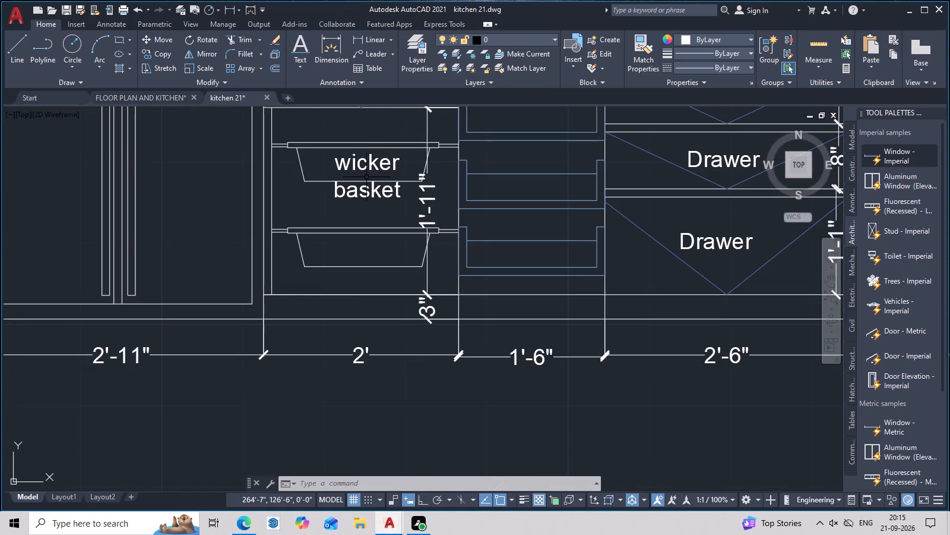
click(373, 167)
text(co)
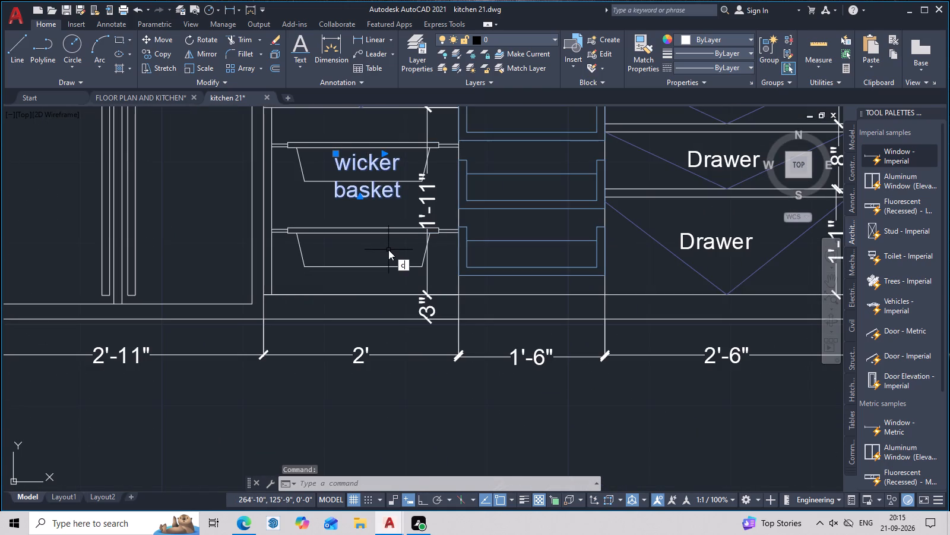
key(space)
scroll(381, 218, up, 2)
click(365, 142)
scroll(365, 162, down, 3)
middle_drag(370, 214, 400, 107)
middle_drag(391, 147, 383, 331)
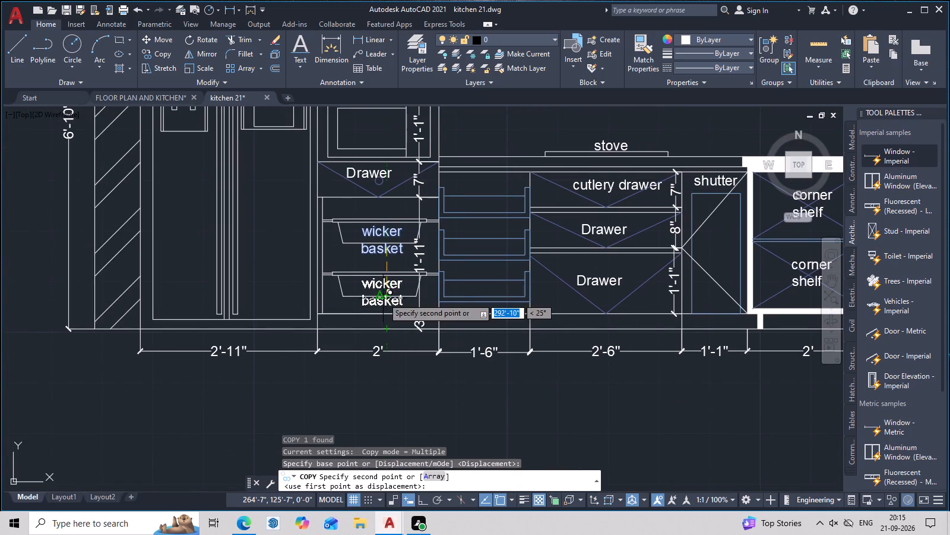
click(383, 304)
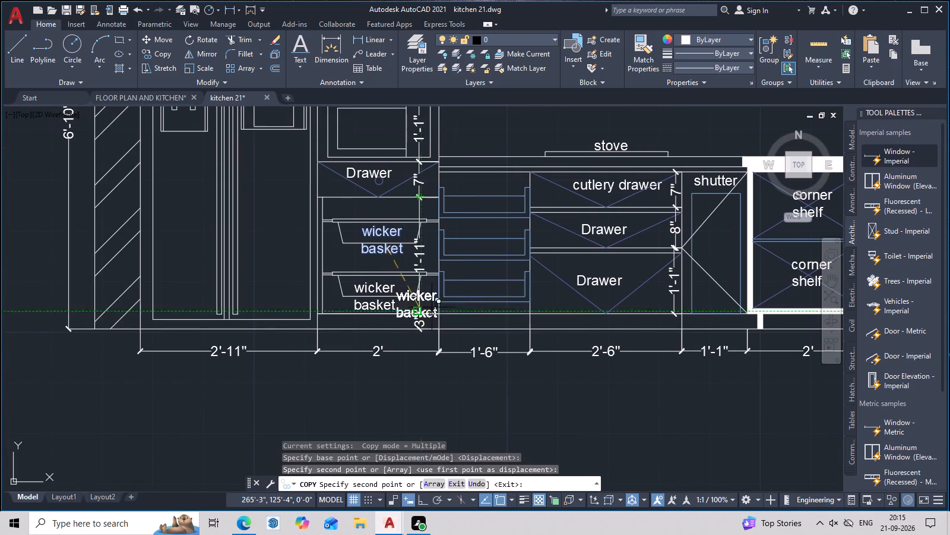
key(Escape)
Examine both kitchen elevations, checking the labels, shutters, shelves and chimney pipe casing for remaining corrections.
scroll(474, 317, down, 2)
middle_drag(479, 346, 484, 413)
scroll(484, 398, up, 3)
middle_drag(484, 377, 481, 432)
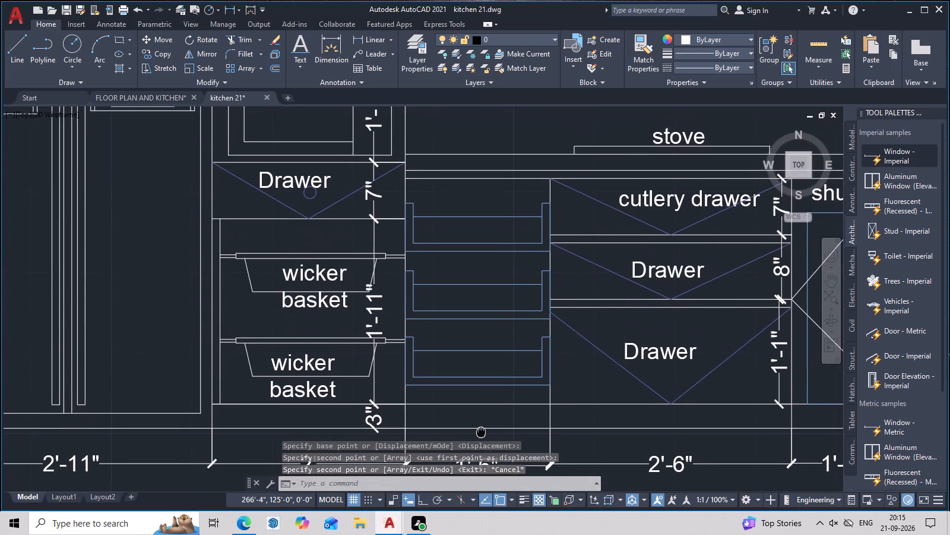
middle_drag(481, 432, 479, 434)
scroll(481, 429, down, 2)
middle_click(482, 429)
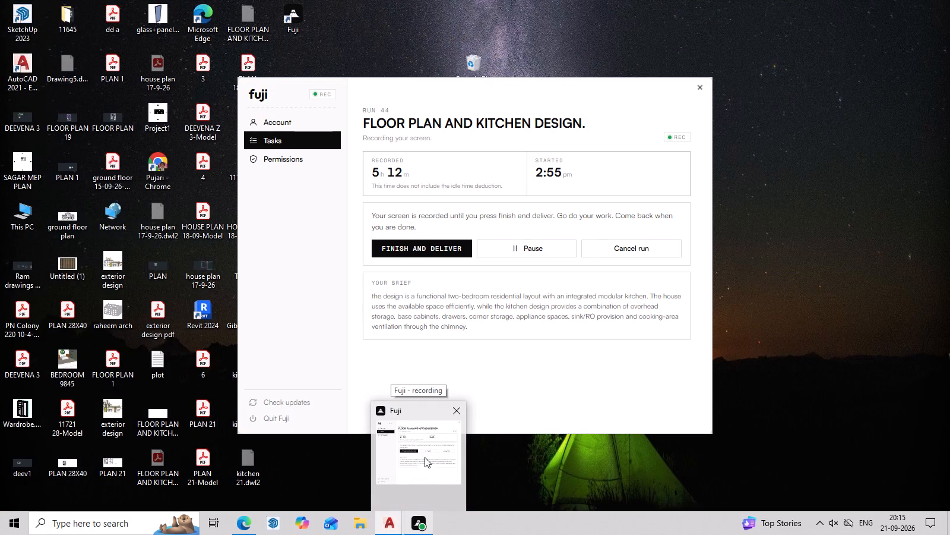
scroll(559, 386, down, 3)
middle_drag(559, 386, 500, 414)
middle_drag(500, 414, 445, 271)
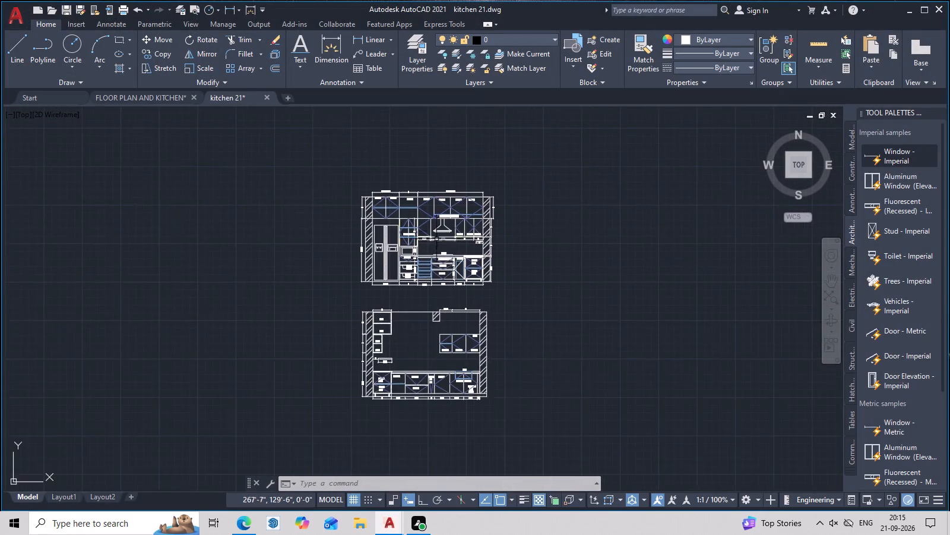
scroll(432, 226, up, 3)
middle_drag(439, 214, 544, 289)
scroll(699, 294, up, 3)
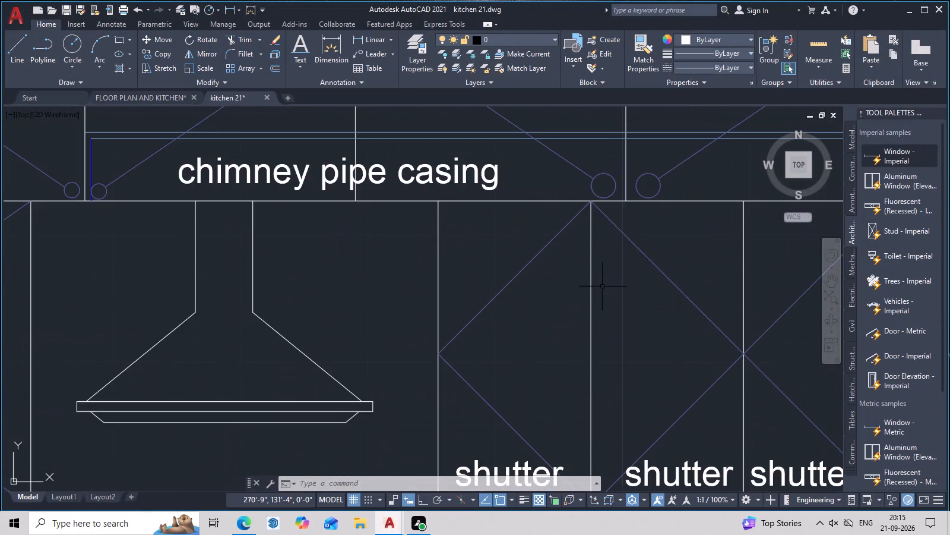
scroll(578, 281, down, 5)
middle_drag(581, 329, 575, 219)
scroll(537, 248, up, 2)
middle_drag(529, 313, 544, 219)
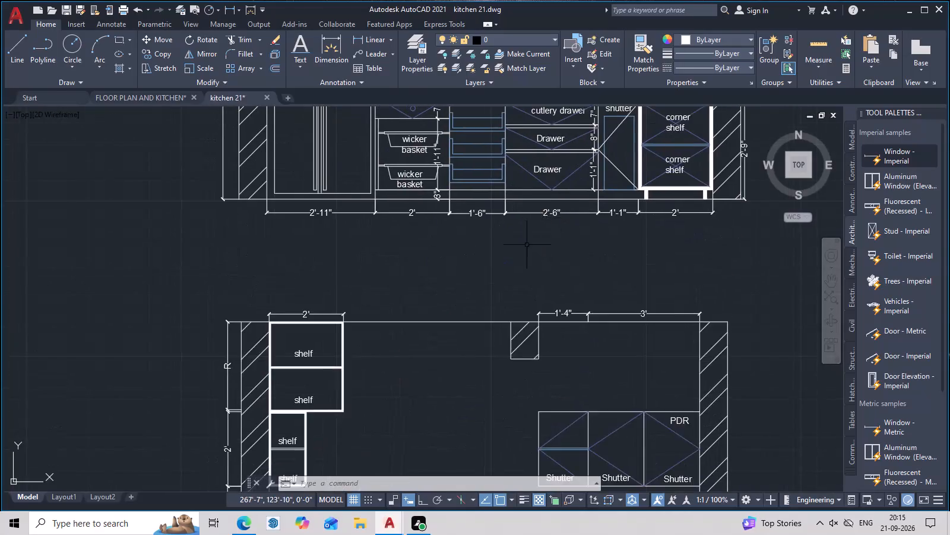
scroll(525, 250, down, 2)
middle_drag(541, 304, 515, 382)
scroll(515, 379, up, 2)
middle_drag(515, 373, 506, 334)
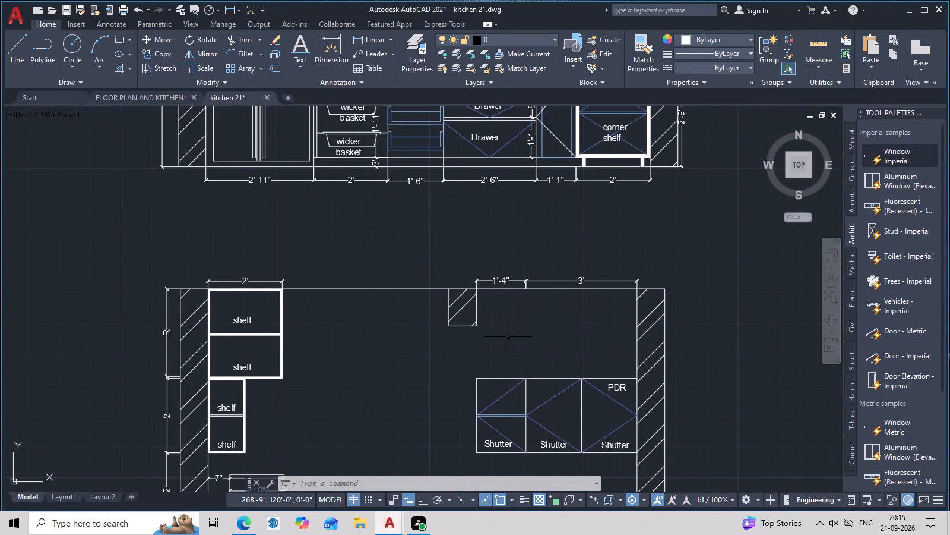
scroll(492, 319, up, 2)
key(Escape)
scroll(482, 339, down, 2)
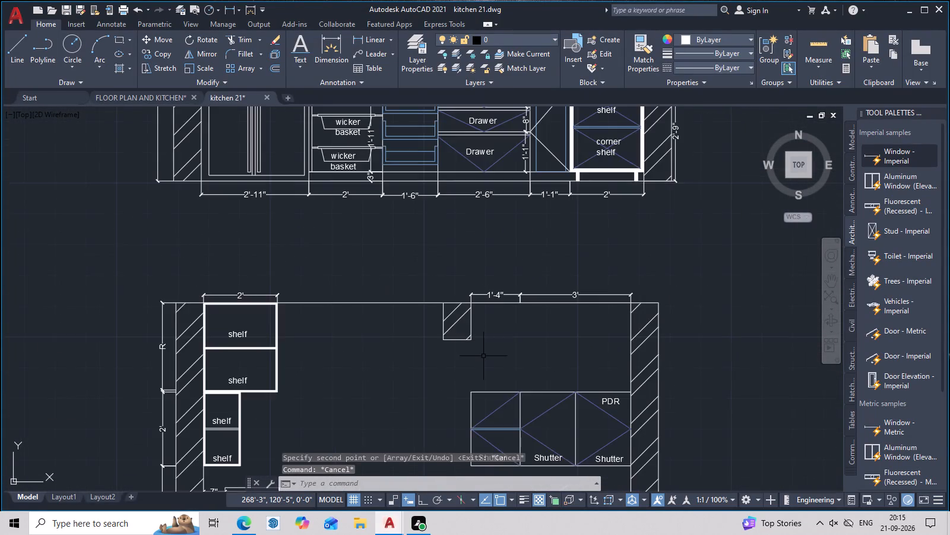
middle_drag(483, 357, 475, 265)
scroll(479, 298, down, 2)
middle_drag(506, 338, 485, 243)
scroll(477, 293, up, 2)
middle_drag(504, 367, 520, 404)
middle_drag(520, 405, 496, 316)
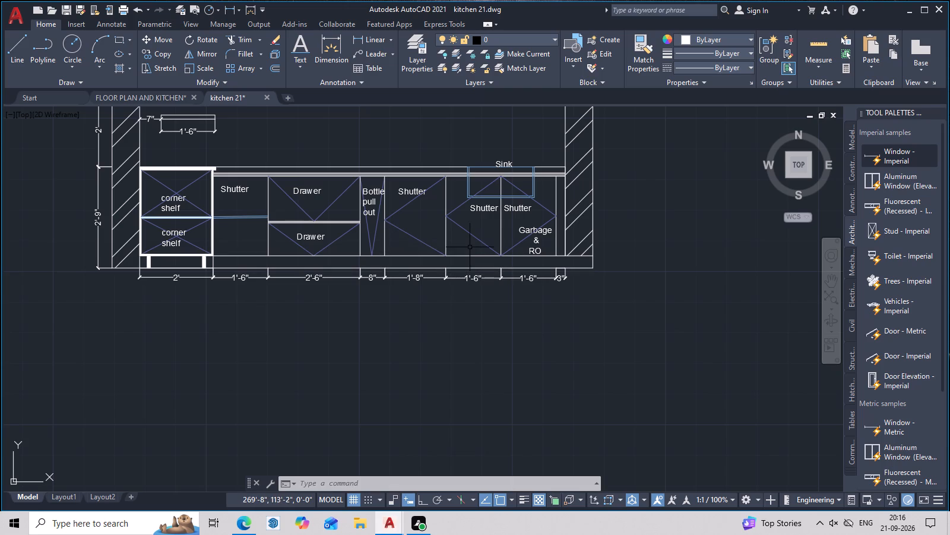
middle_drag(470, 247, 513, 505)
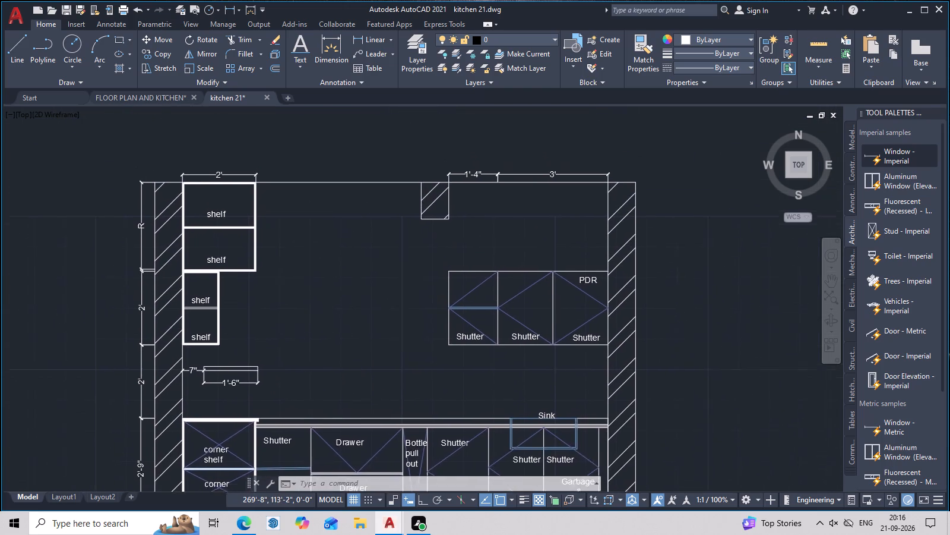
middle_drag(513, 505, 518, 529)
scroll(517, 338, down, 2)
middle_drag(525, 403, 530, 458)
scroll(554, 161, up, 3)
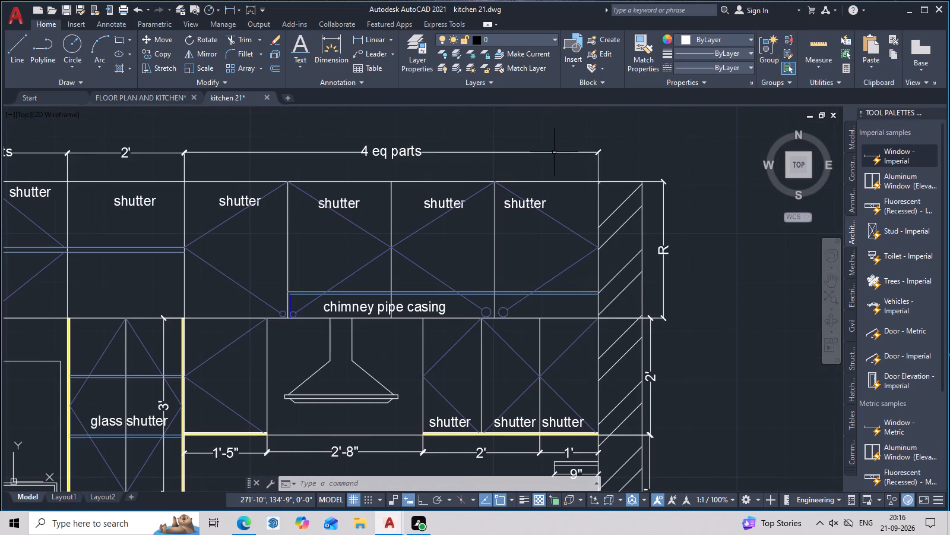
middle_drag(596, 326, 592, 374)
middle_click(592, 375)
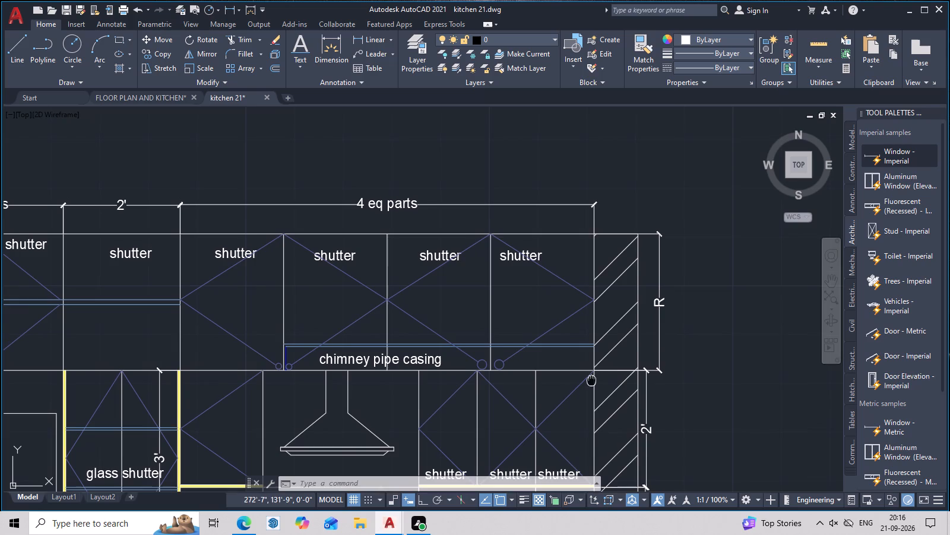
Match the light-blue properties of the casing's lower horizontal line onto the dark-blue vertical line of the chimney pipe casing.
scroll(296, 358, up, 3)
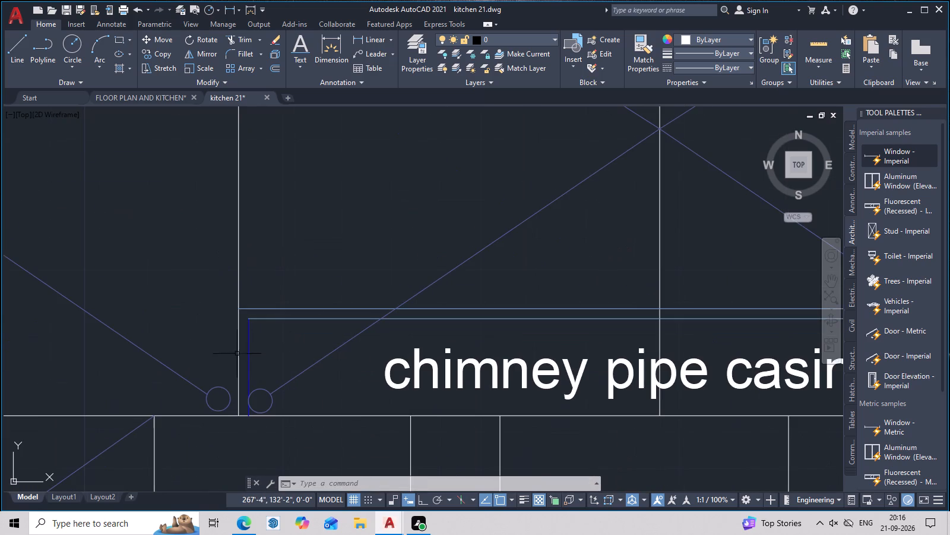
click(647, 46)
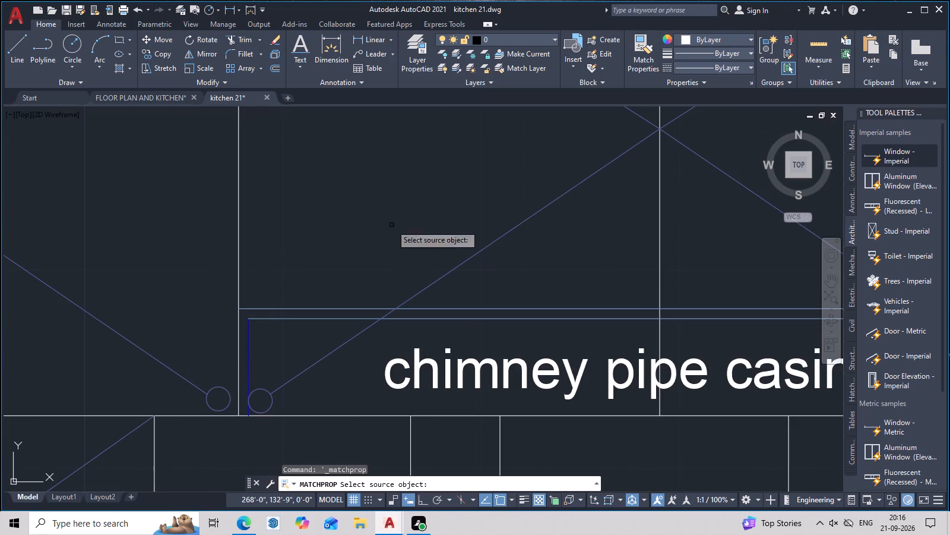
click(306, 317)
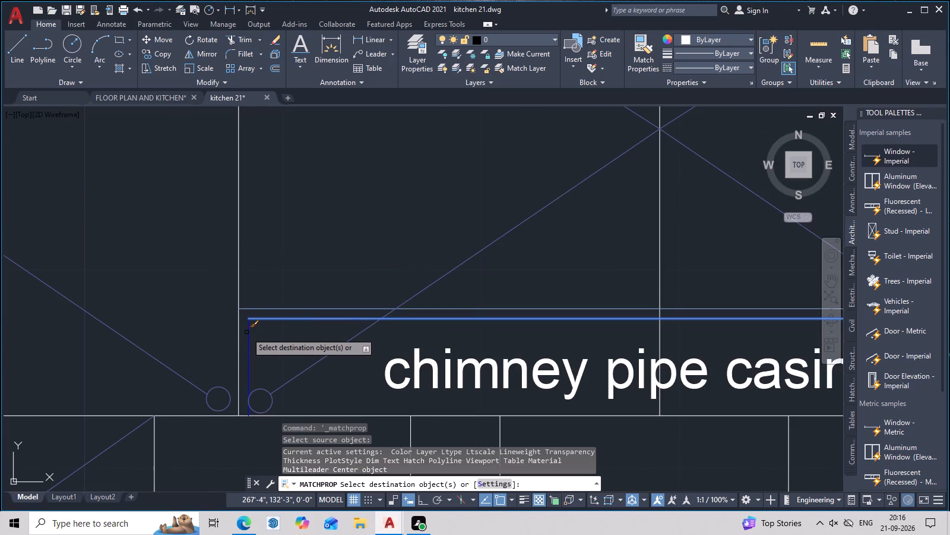
click(248, 332)
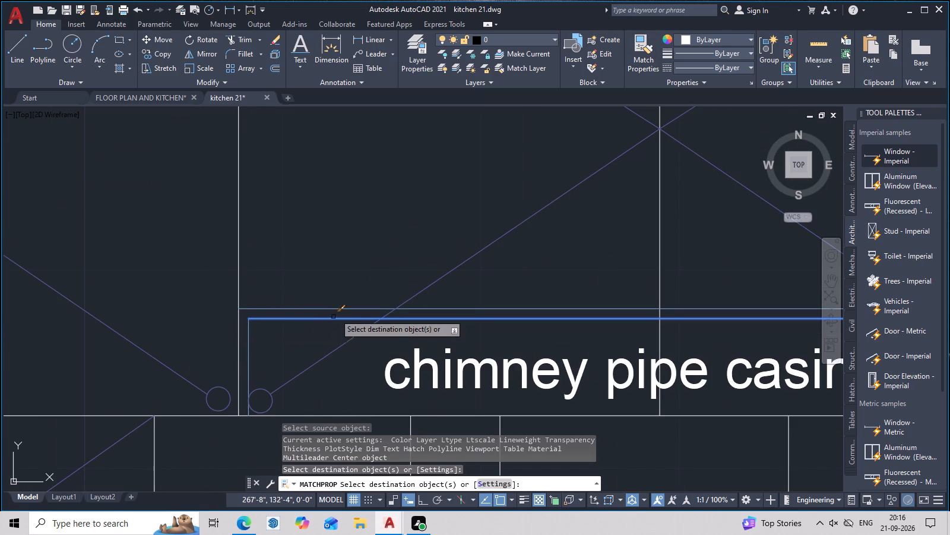
key(Escape)
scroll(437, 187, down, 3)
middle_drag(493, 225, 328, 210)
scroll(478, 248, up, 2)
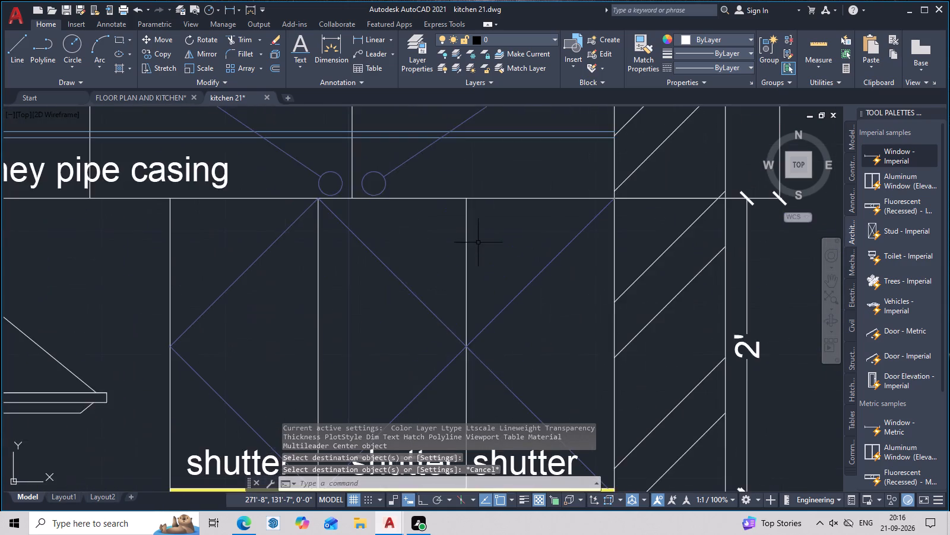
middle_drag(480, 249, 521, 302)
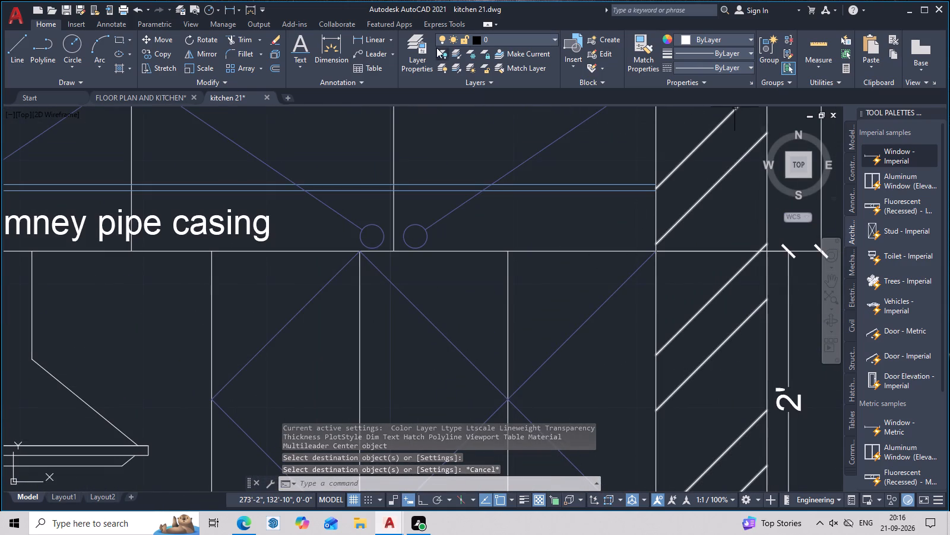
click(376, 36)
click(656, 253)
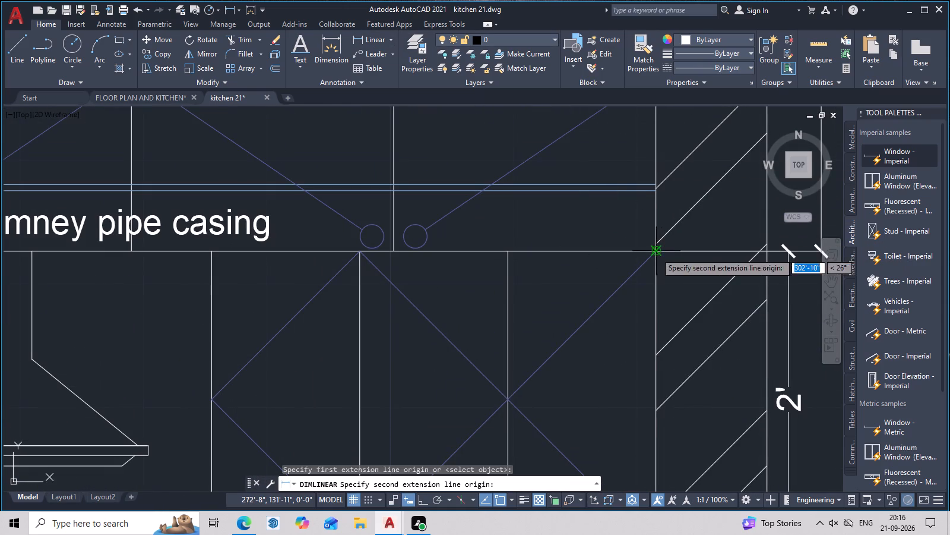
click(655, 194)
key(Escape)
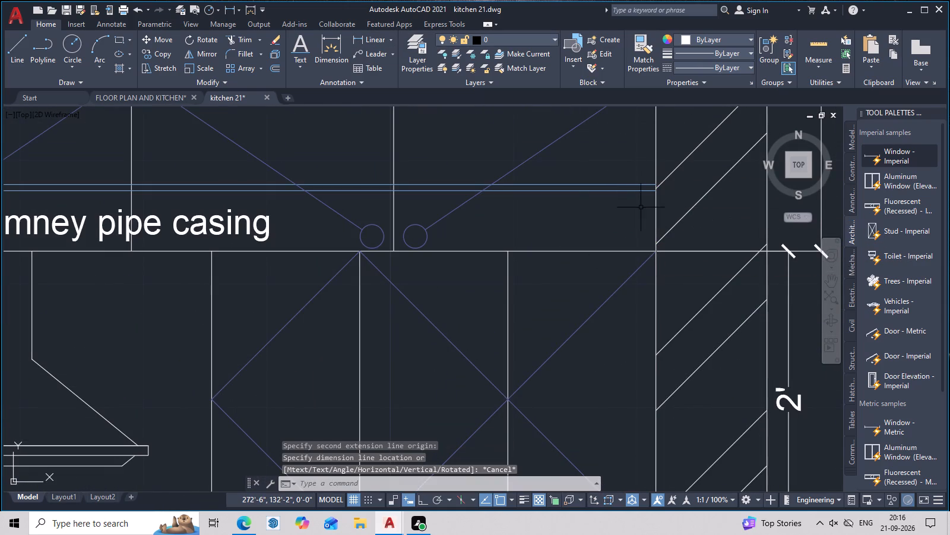
Move the two horizontal light-blue lines of the chimney pipe casing up by 3".
drag(627, 157, 595, 226)
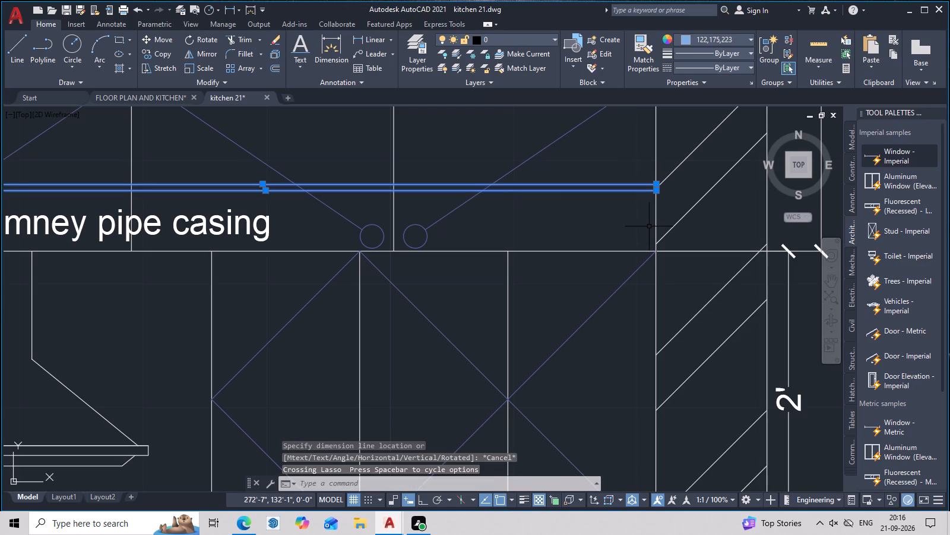
text(m)
key(space)
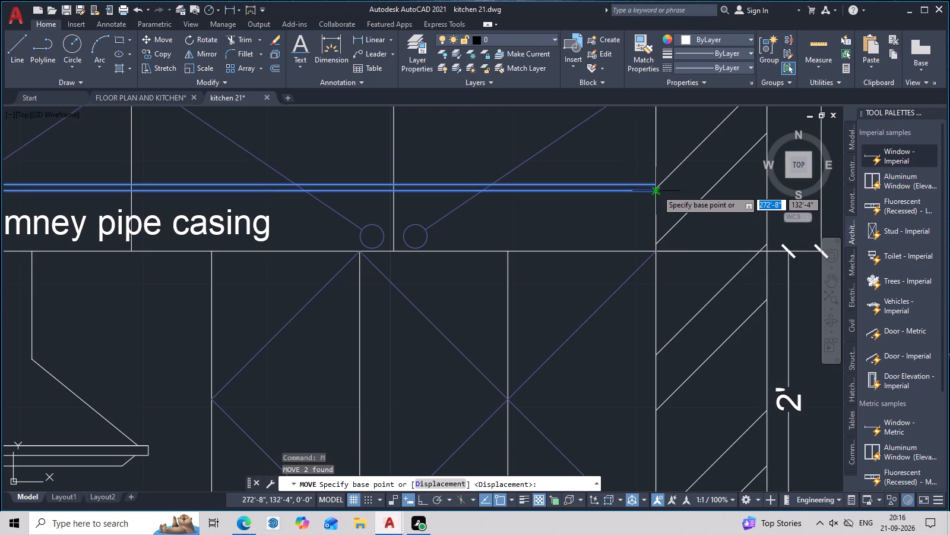
click(657, 190)
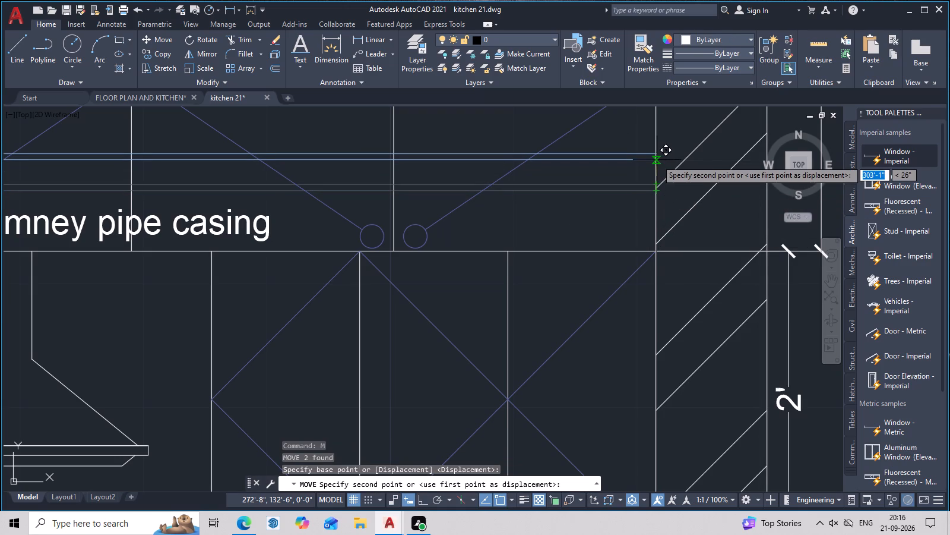
key(3)
key(Return)
Add a vertical linear dimension from the overhead cabinets' base to the lower casing line, beside the hatched wall.
middle_drag(657, 160, 660, 182)
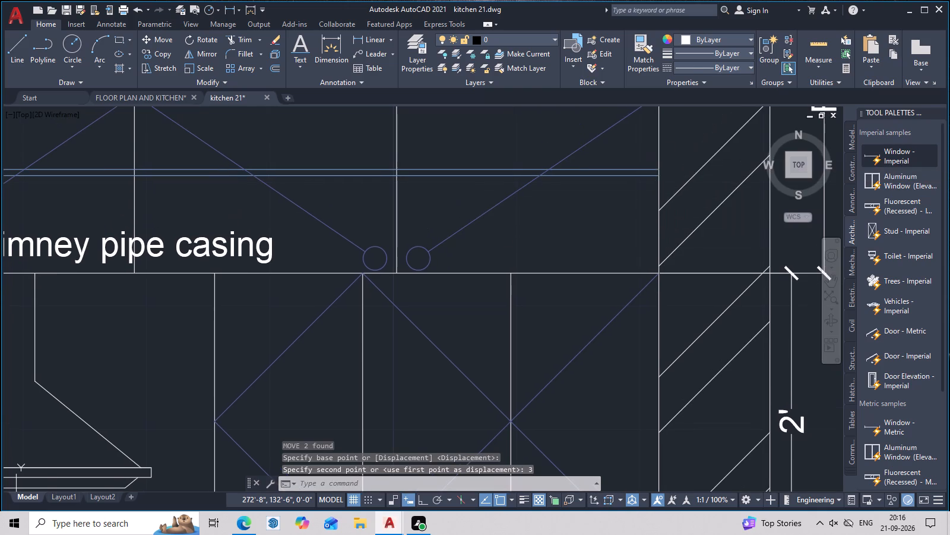
click(362, 40)
click(369, 34)
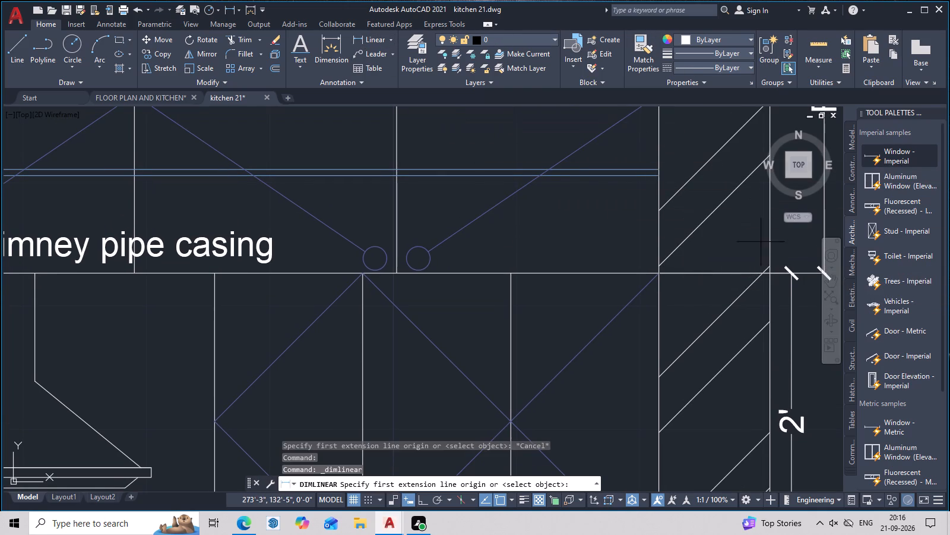
click(659, 271)
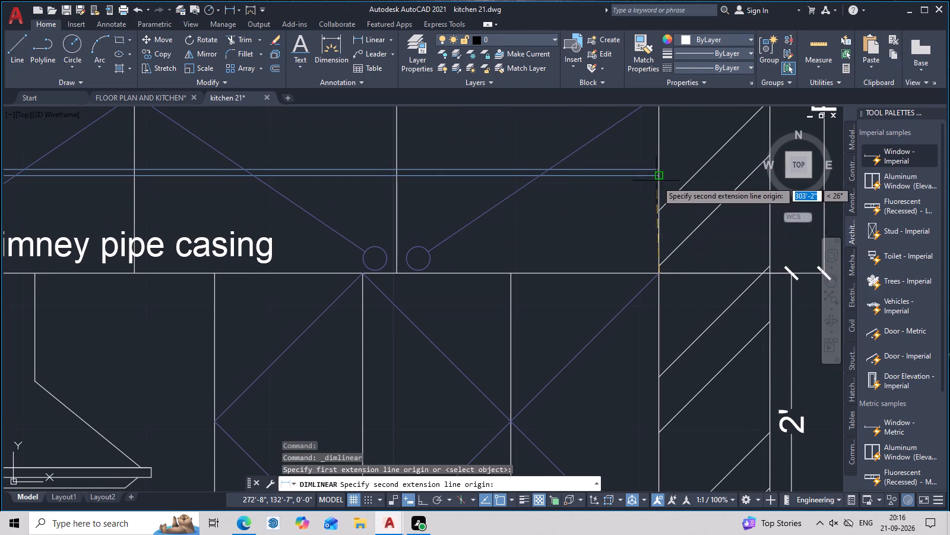
click(658, 178)
click(636, 186)
Extend the casing's short vertical light-blue line up to the lower horizontal casing line.
scroll(628, 247, down, 2)
middle_drag(628, 256, 759, 262)
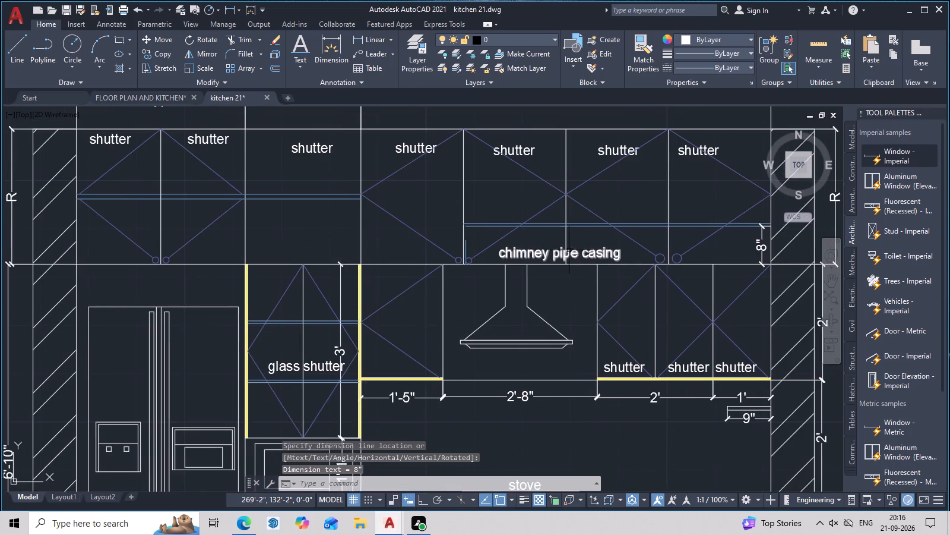
middle_drag(560, 249, 513, 246)
scroll(446, 239, up, 3)
middle_drag(444, 243, 537, 271)
key(Escape)
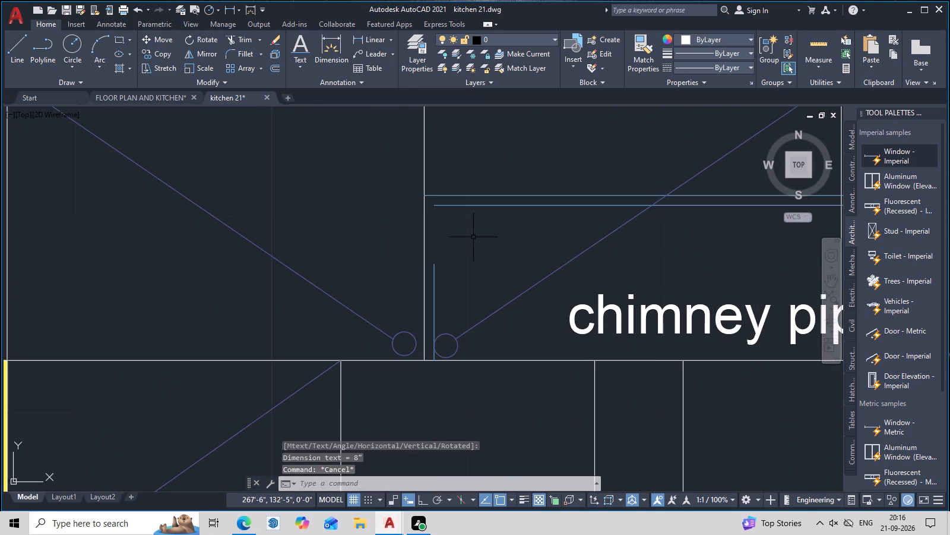
key(e)
text(x)
key(space)
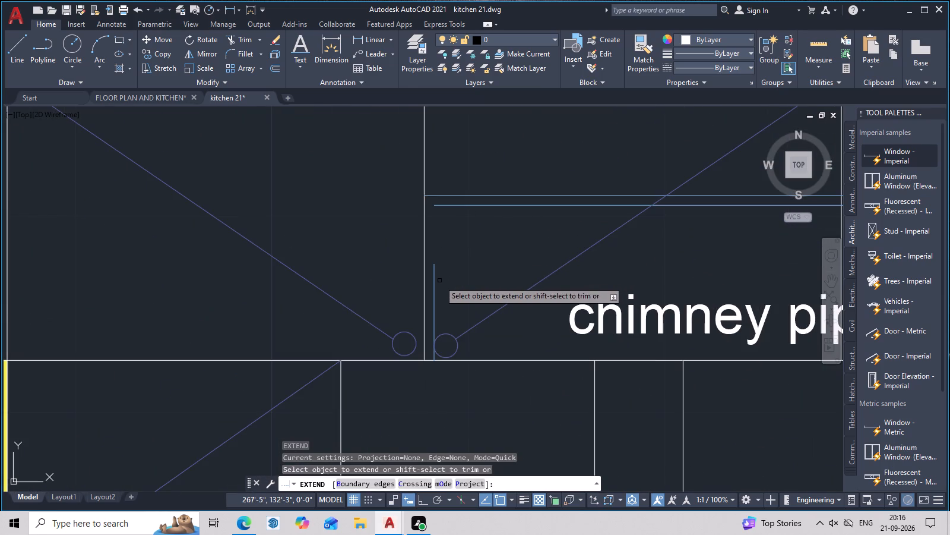
click(434, 281)
key(Escape)
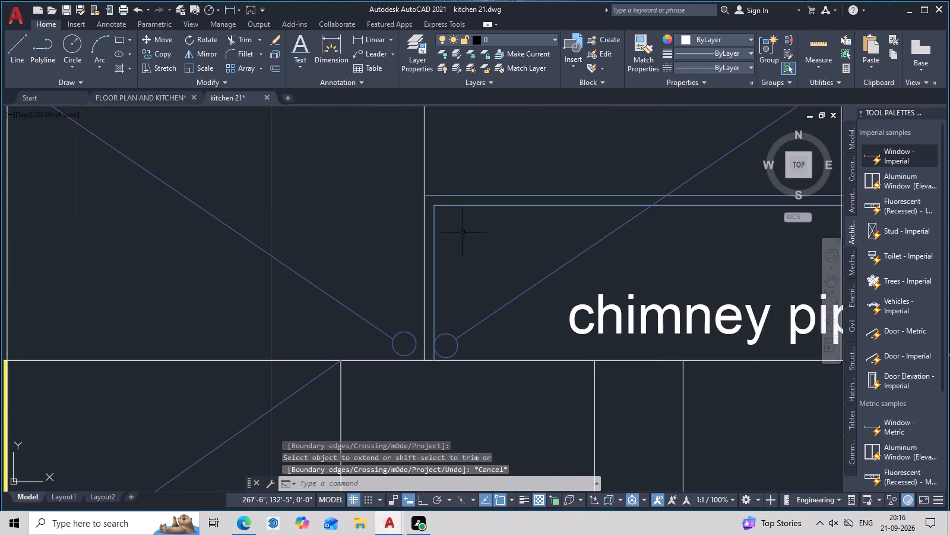
Break the white vertical line beside the chimney pipe casing at the end of the casing's upper horizontal line.
text(br)
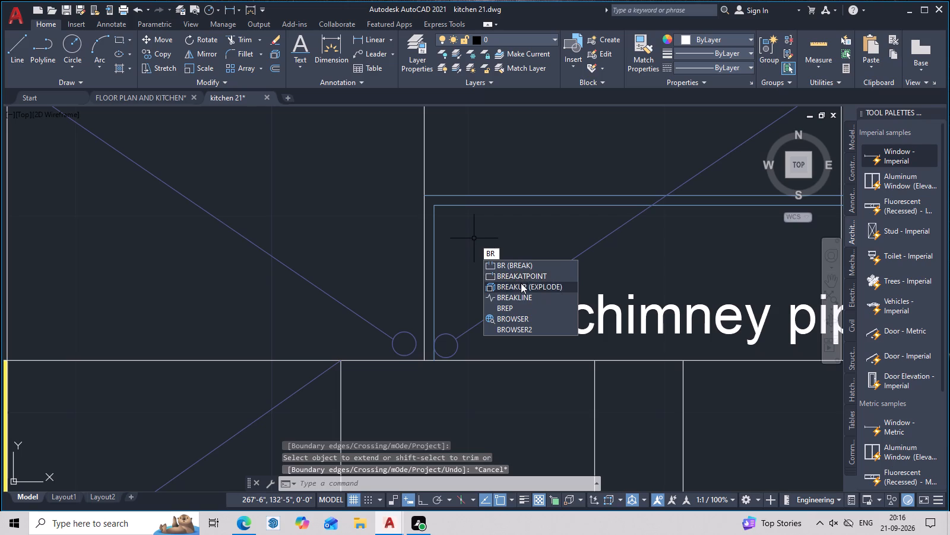
click(521, 273)
right_click(521, 273)
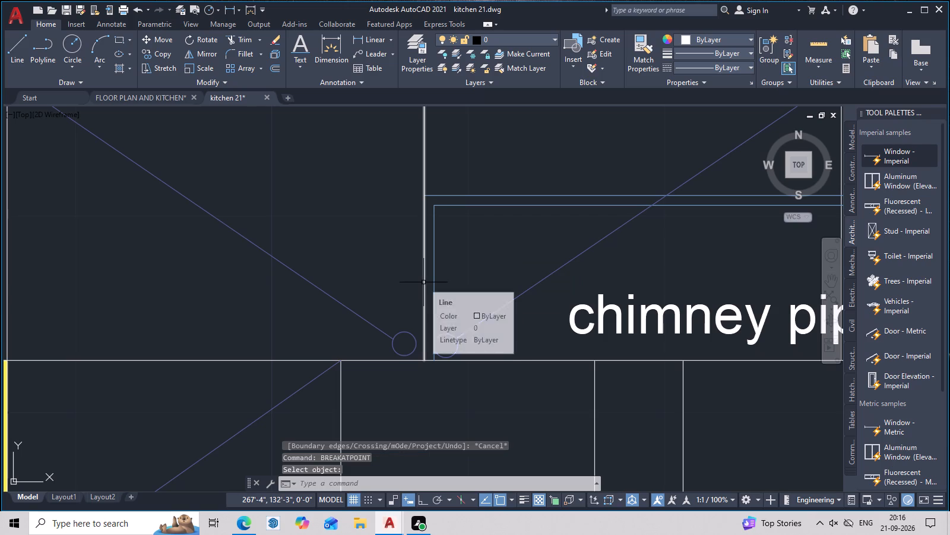
click(423, 282)
key(Escape)
text(br)
click(533, 323)
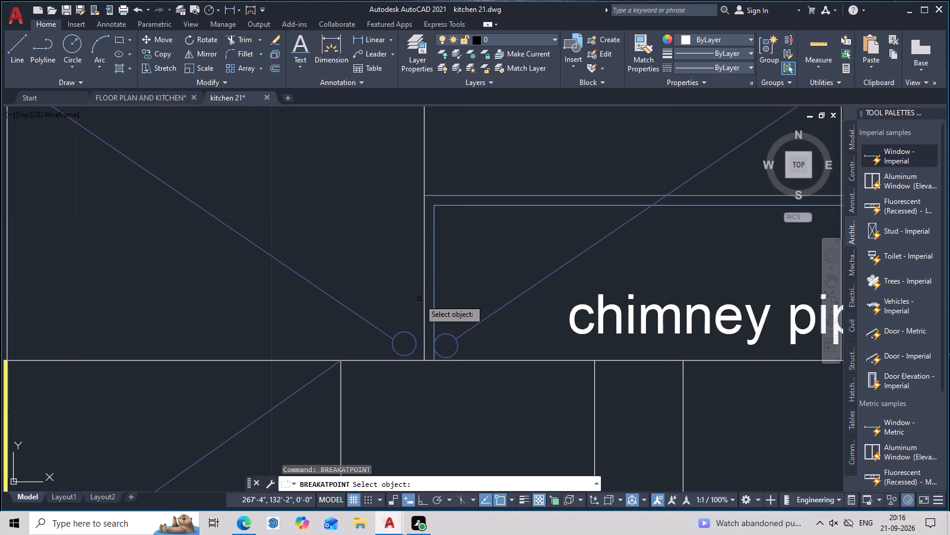
click(423, 294)
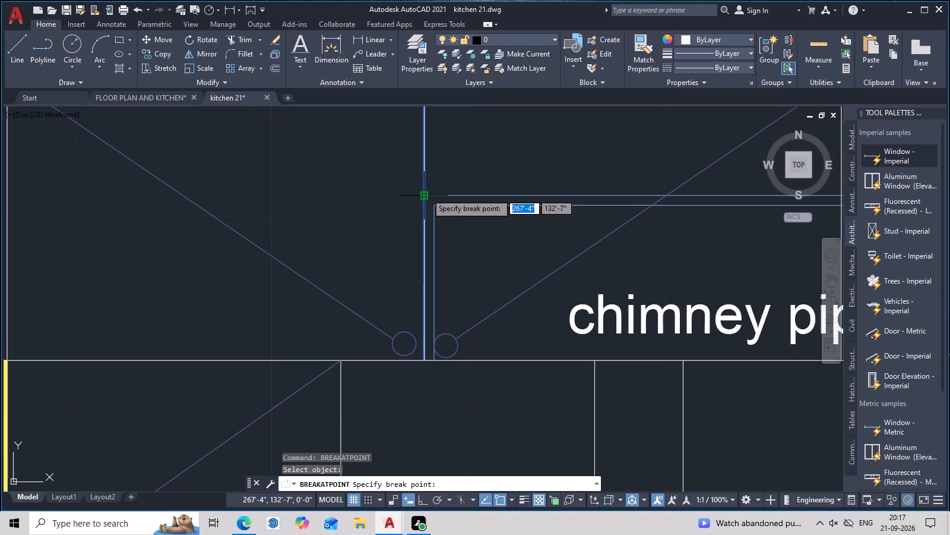
click(426, 193)
key(Escape)
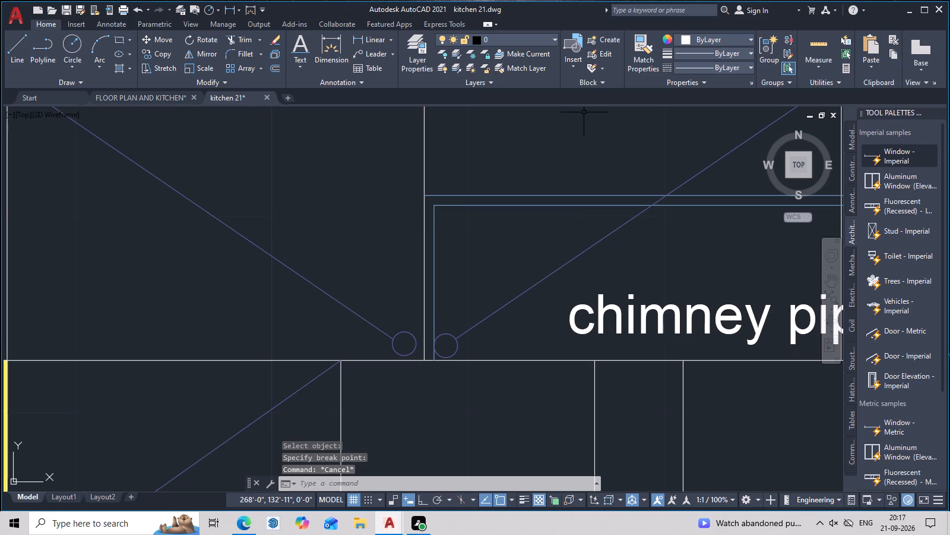
Match the light-blue properties of the casing's short vertical line onto the lower segment of the adjacent white vertical line.
click(655, 52)
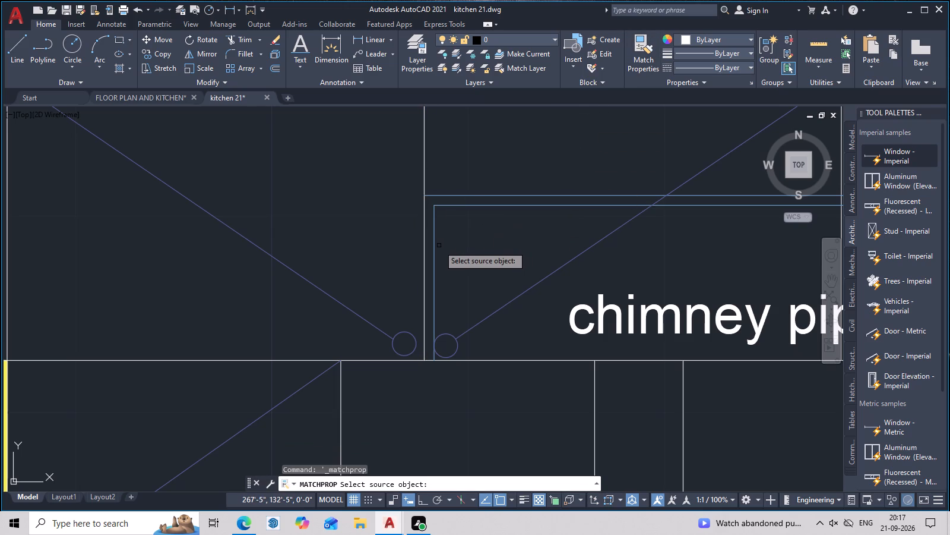
click(436, 250)
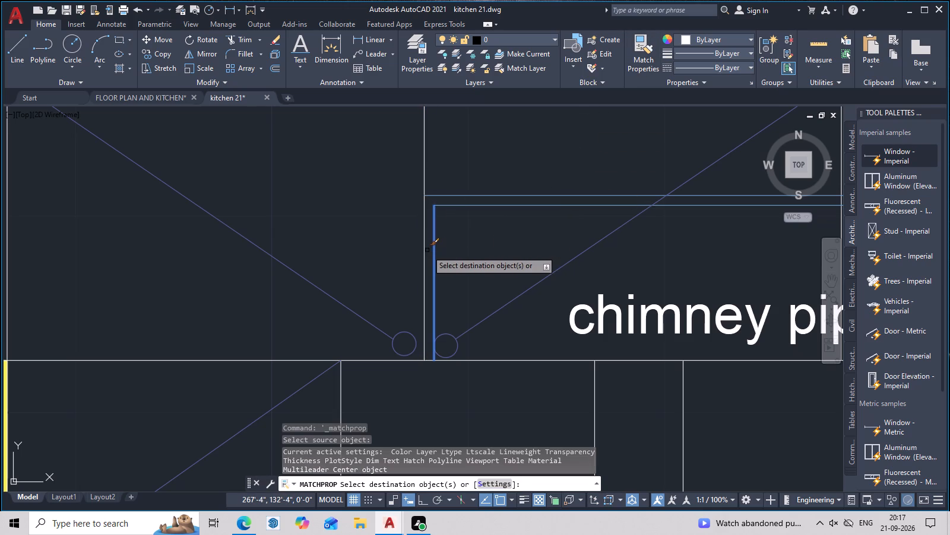
click(425, 251)
scroll(496, 239, down, 2)
key(Escape)
scroll(508, 239, down, 2)
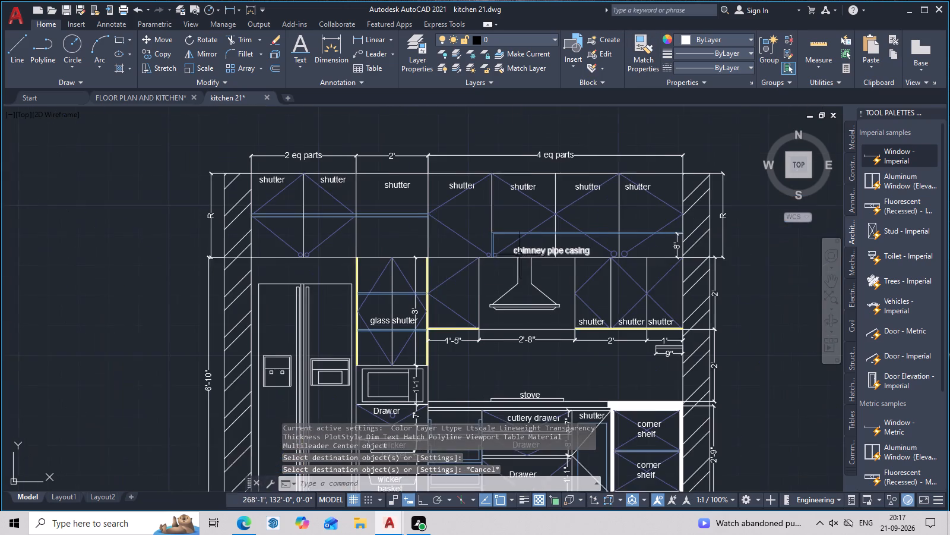
Change the refrigerator's top edge, central door and handle lines, and left door panel outline to colour 175,217,170.
middle_drag(521, 256, 435, 225)
middle_drag(505, 271, 513, 244)
middle_drag(673, 322, 668, 289)
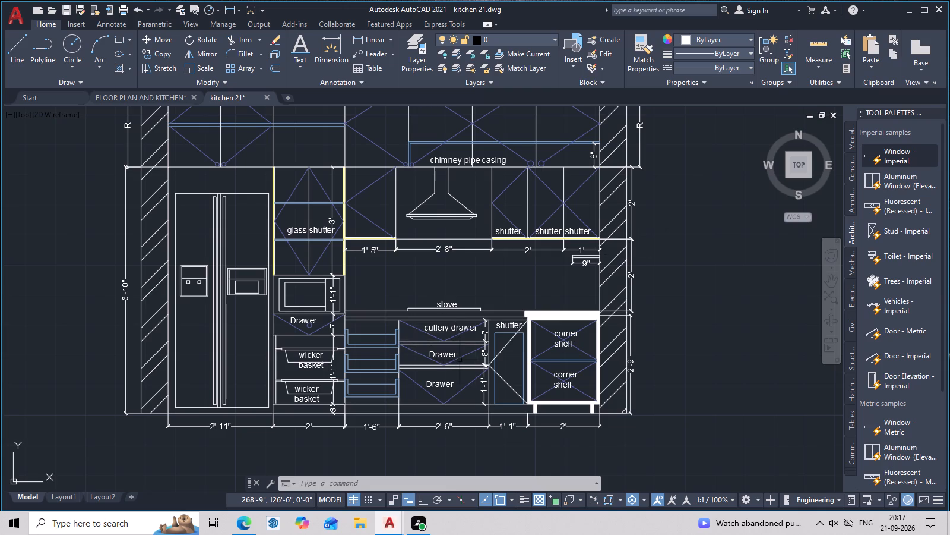
middle_drag(558, 349, 598, 297)
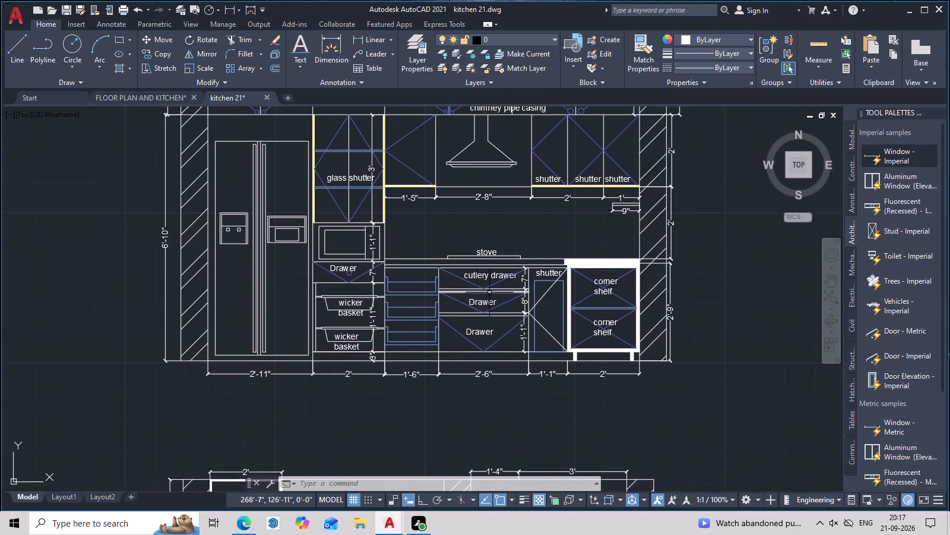
middle_drag(471, 292, 585, 306)
scroll(429, 207, up, 1)
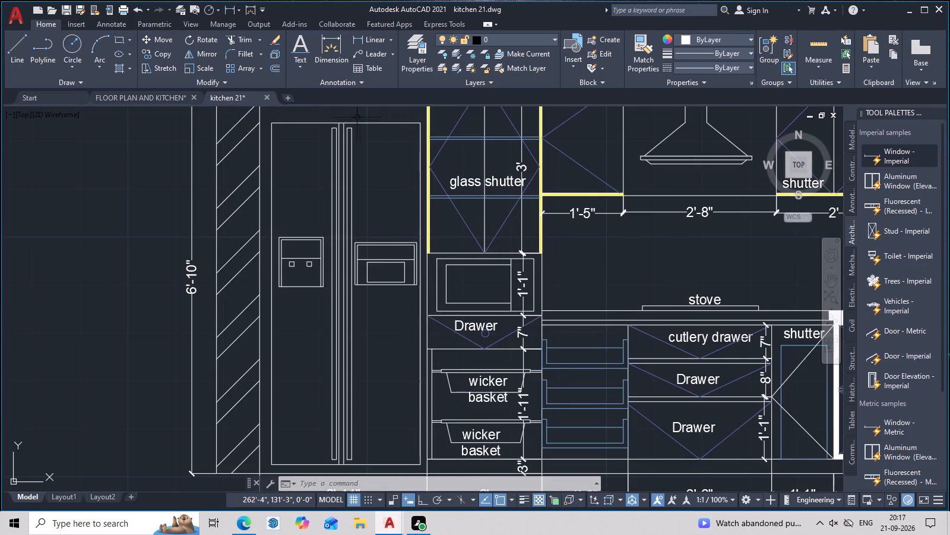
drag(361, 114, 359, 123)
drag(359, 124, 322, 193)
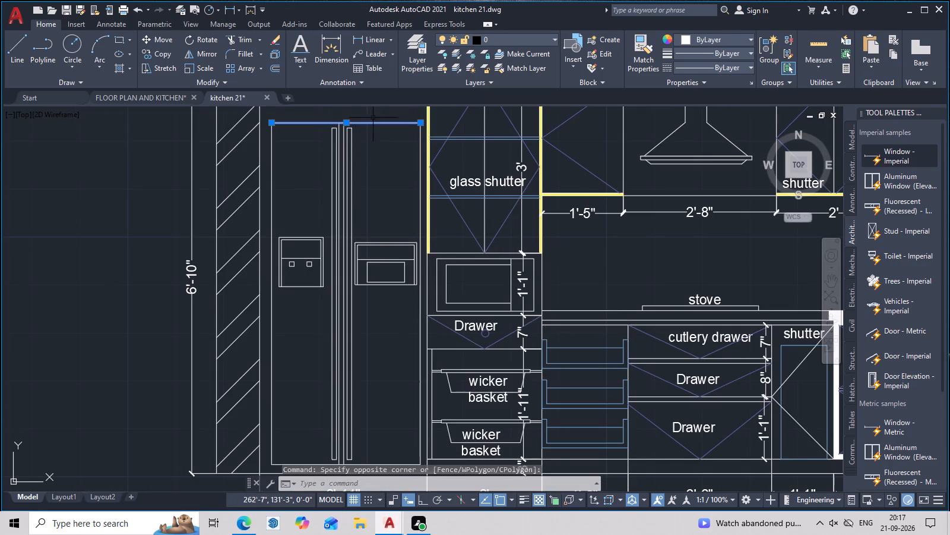
drag(373, 118, 313, 261)
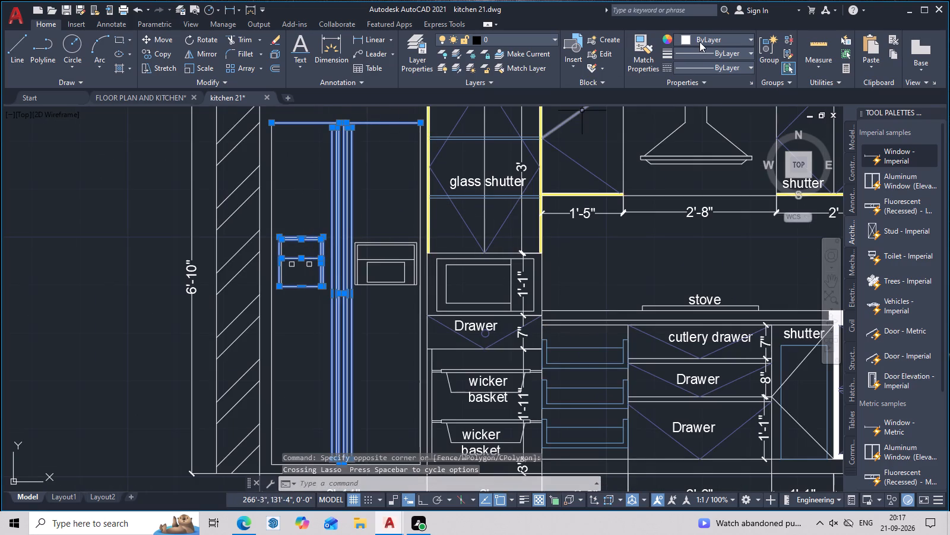
click(701, 40)
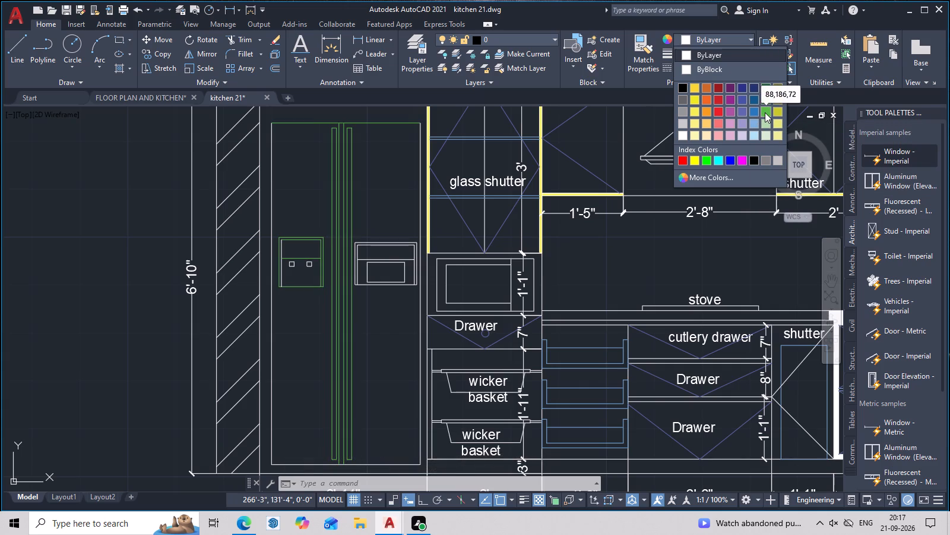
click(769, 127)
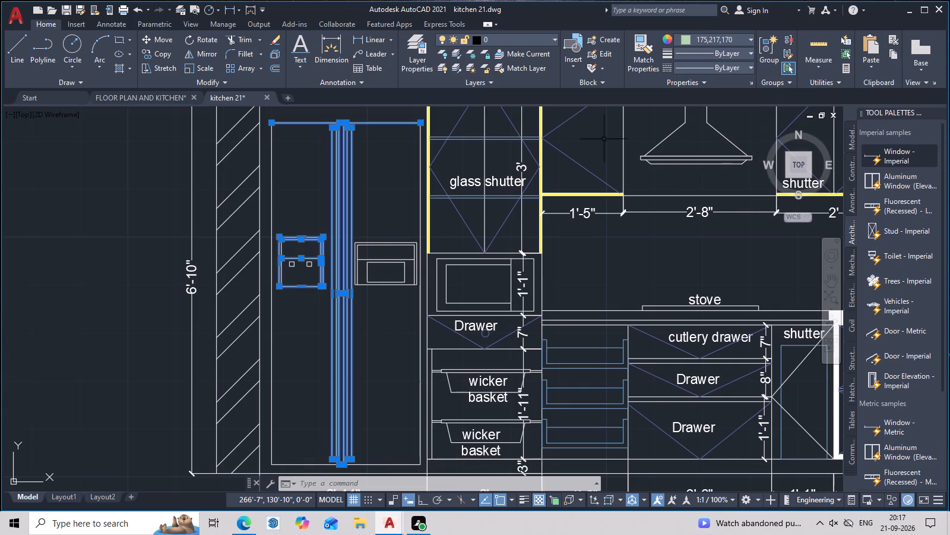
key(Escape)
Match the refrigerator centre line's pale-green properties onto the right door panel's outer frame, inner left line, divider and small rectangle.
click(639, 49)
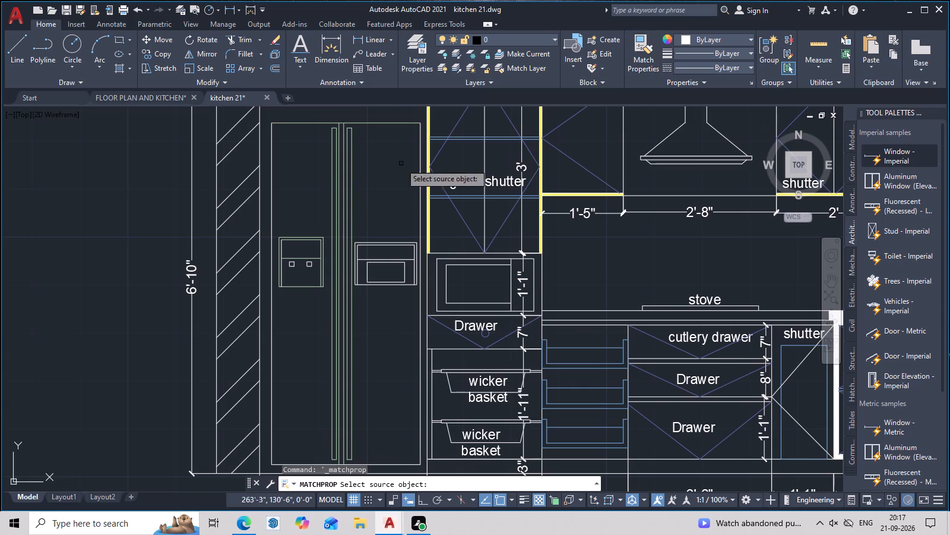
click(344, 187)
click(385, 241)
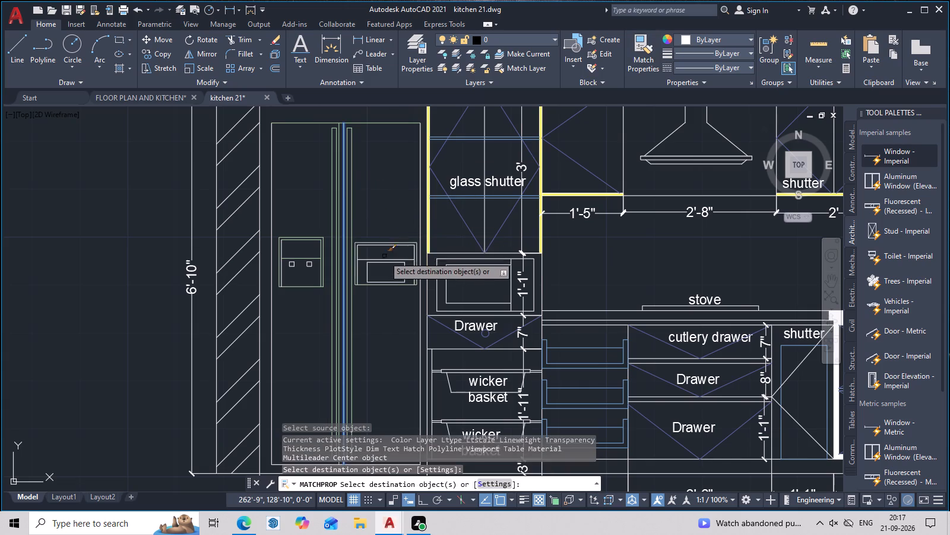
scroll(384, 256, up, 3)
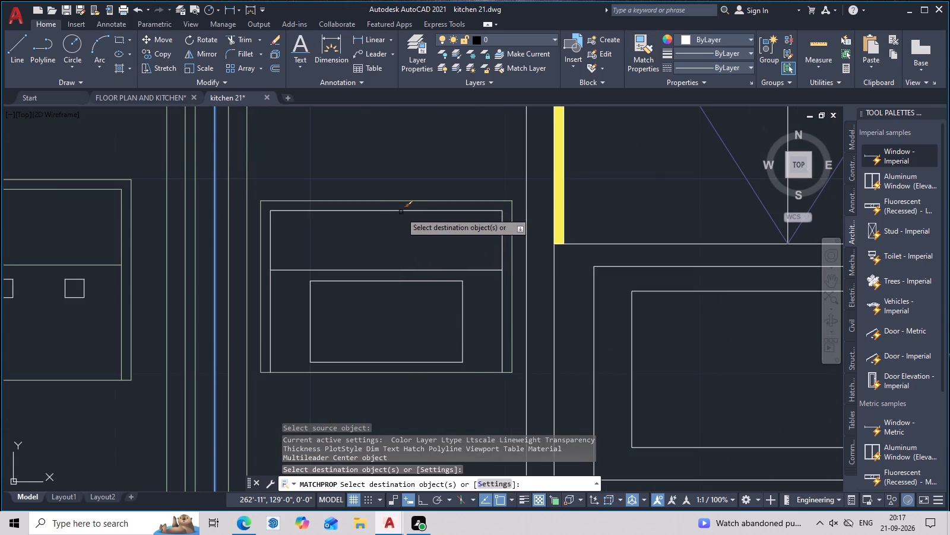
click(270, 244)
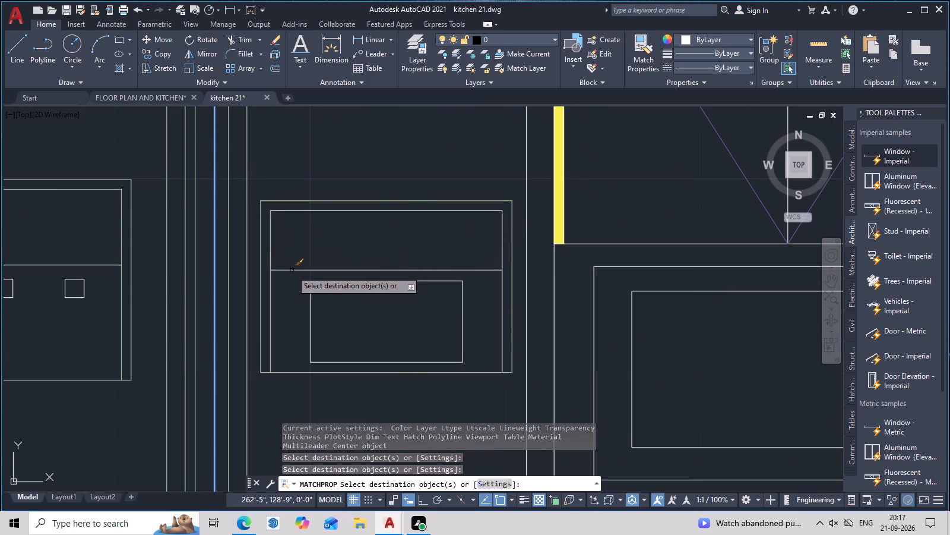
click(292, 272)
click(461, 289)
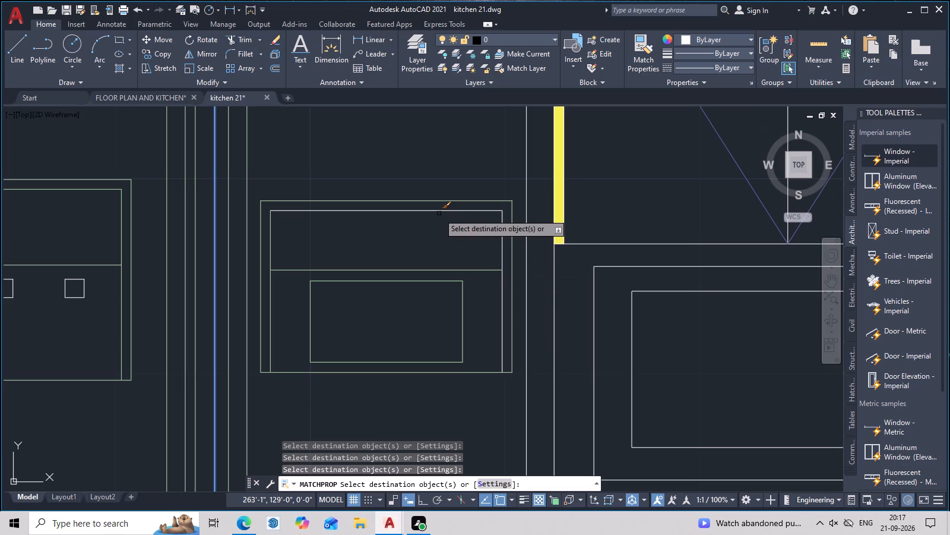
click(440, 212)
scroll(455, 213, up, 3)
drag(520, 197, 516, 206)
drag(514, 210, 483, 264)
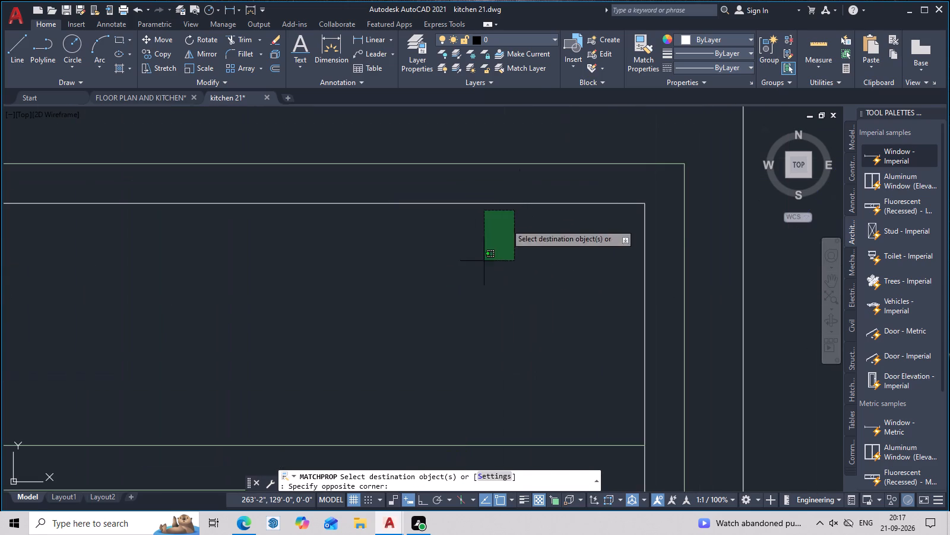
drag(483, 264, 481, 267)
click(647, 199)
scroll(641, 212, down, 1)
key(Escape)
Delete the white inner right and inner top lines of the refrigerator's right door panel.
click(644, 217)
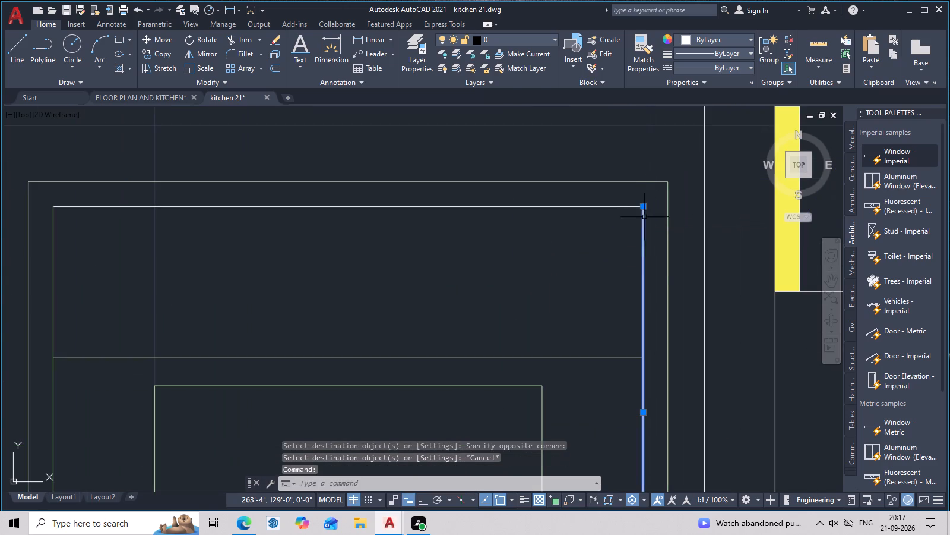
key(Delete)
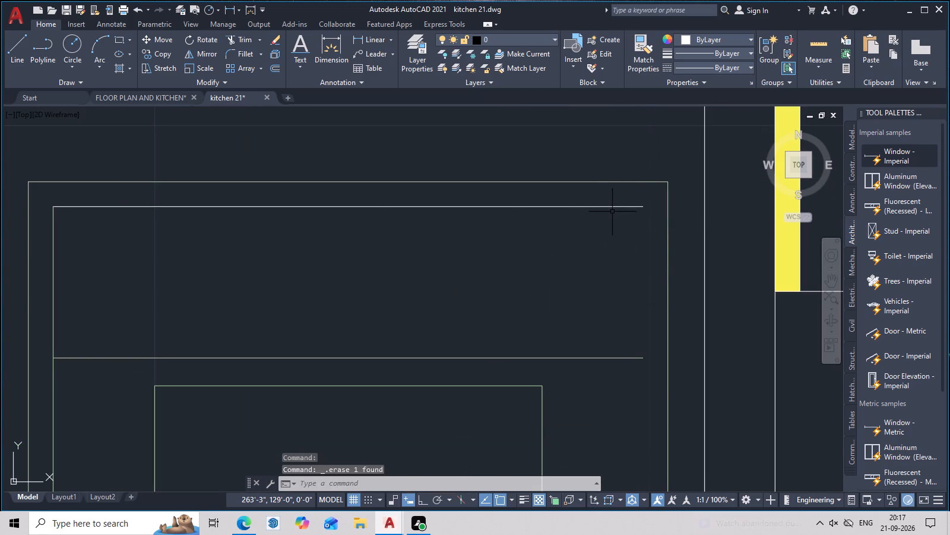
click(615, 206)
key(Delete)
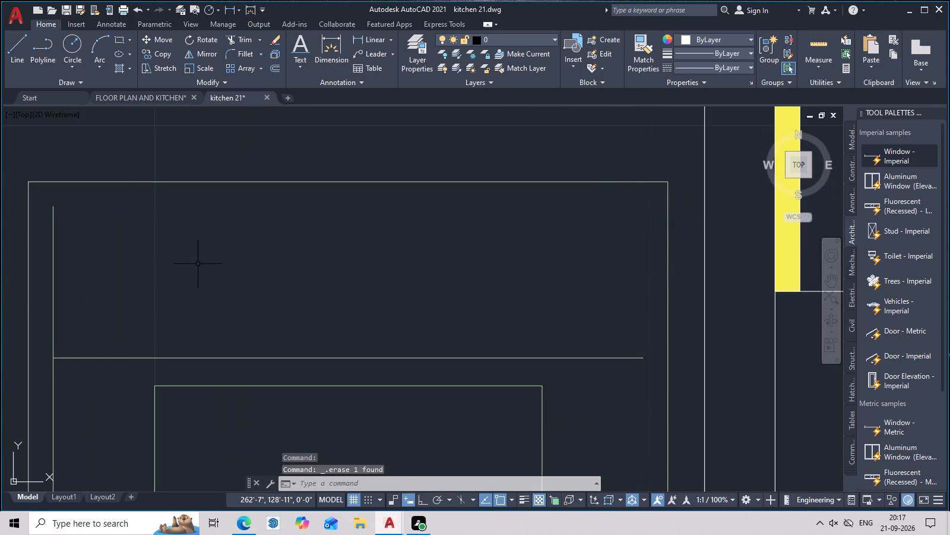
Redraw the right door panel's inner top line, about 1' long, ending at the top of the inner left line.
key(l)
key(space)
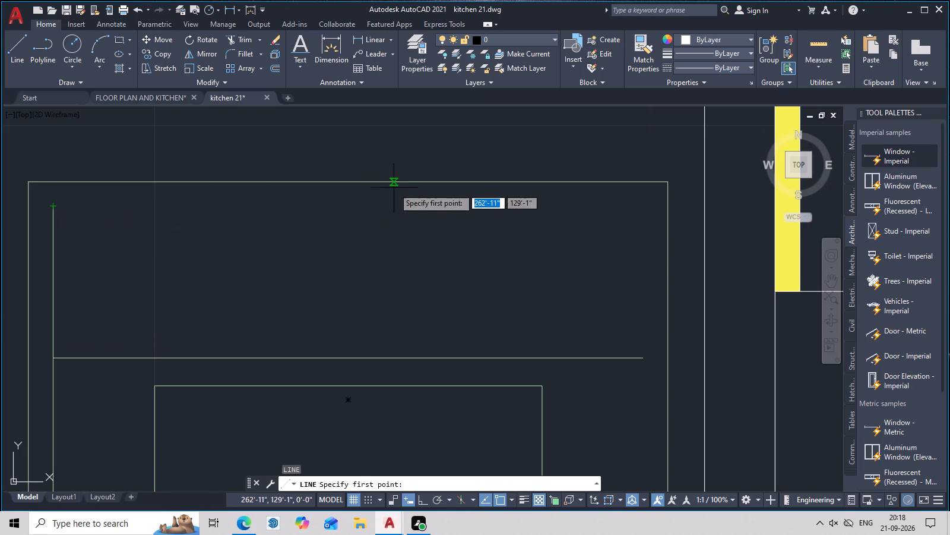
click(641, 210)
middle_drag(645, 301, 645, 298)
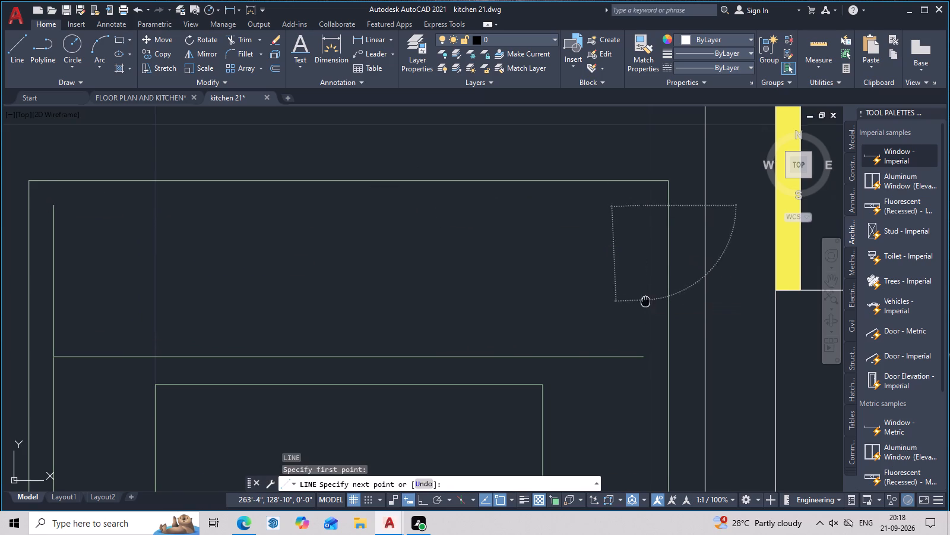
middle_drag(645, 298, 647, 289)
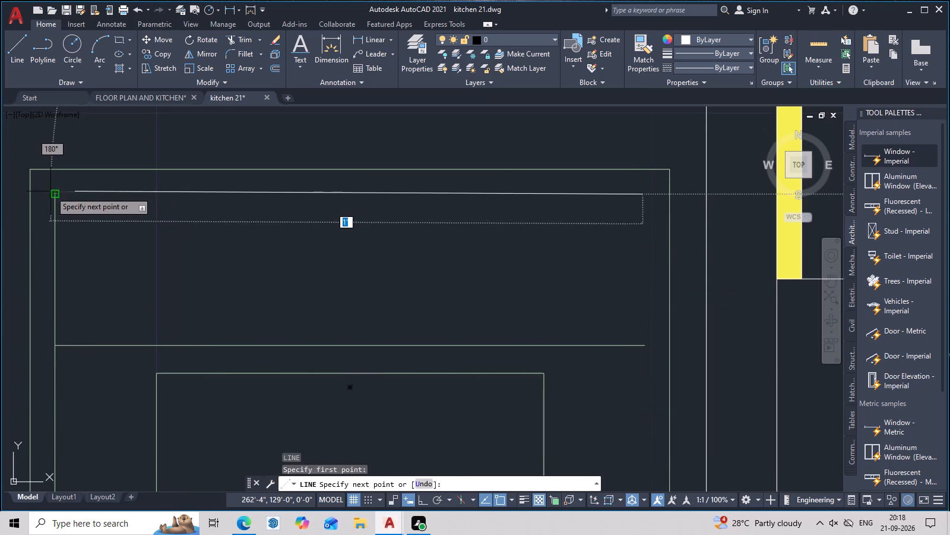
click(50, 191)
key(Escape)
scroll(288, 218, down, 2)
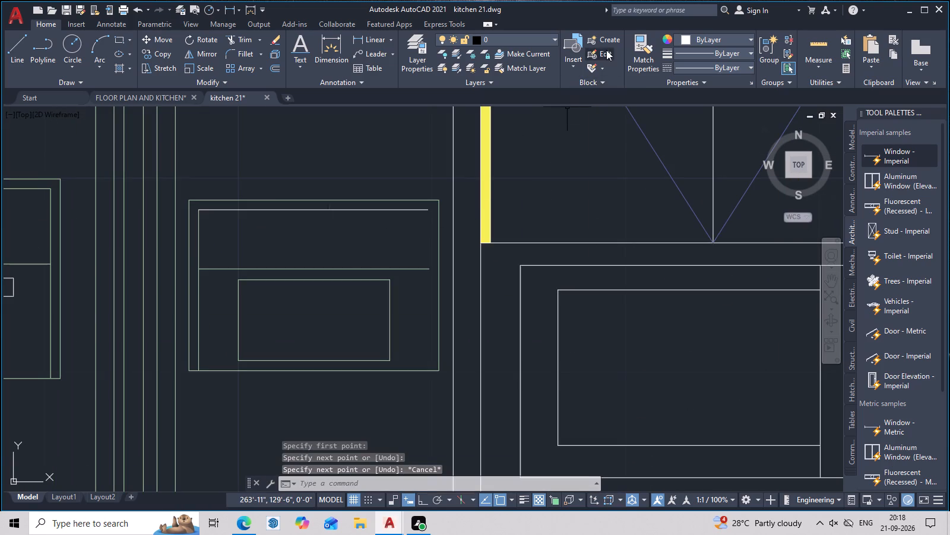
Match the pale-green properties of the panel's inner left line onto the redrawn inner top line.
click(648, 57)
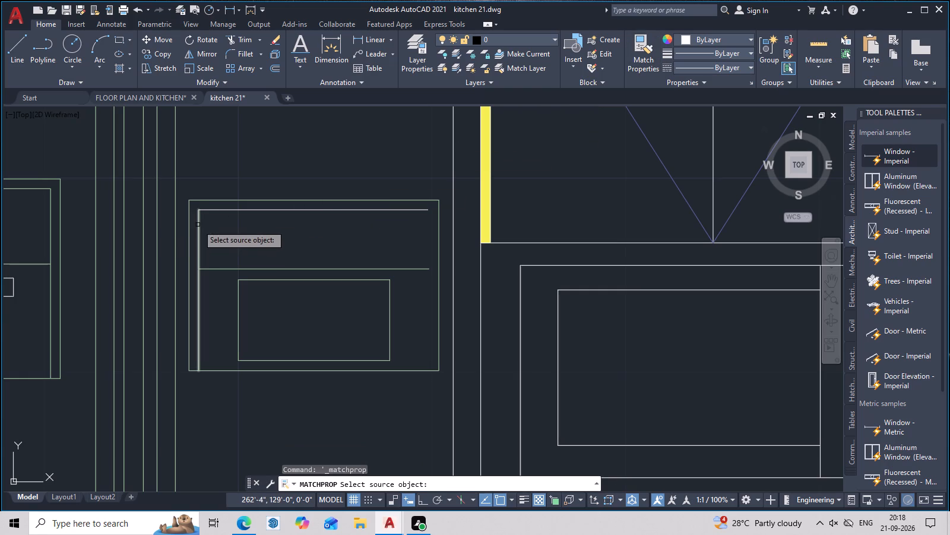
click(198, 225)
click(256, 210)
scroll(353, 235, down, 1)
key(Escape)
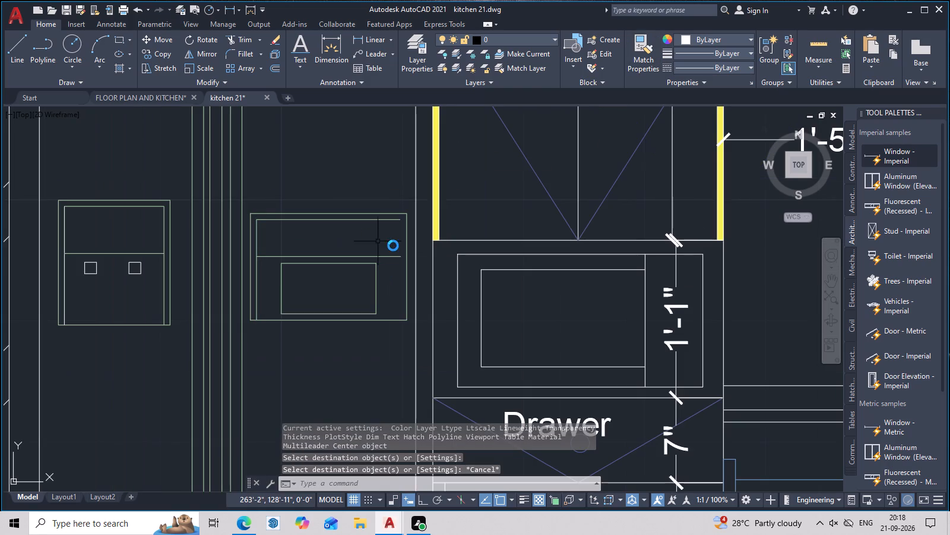
Redraw the panel's inner right vertical line, about 8" long, from the inner top line down to the bottom frame edge.
key(l)
key(space)
scroll(391, 235, up, 1)
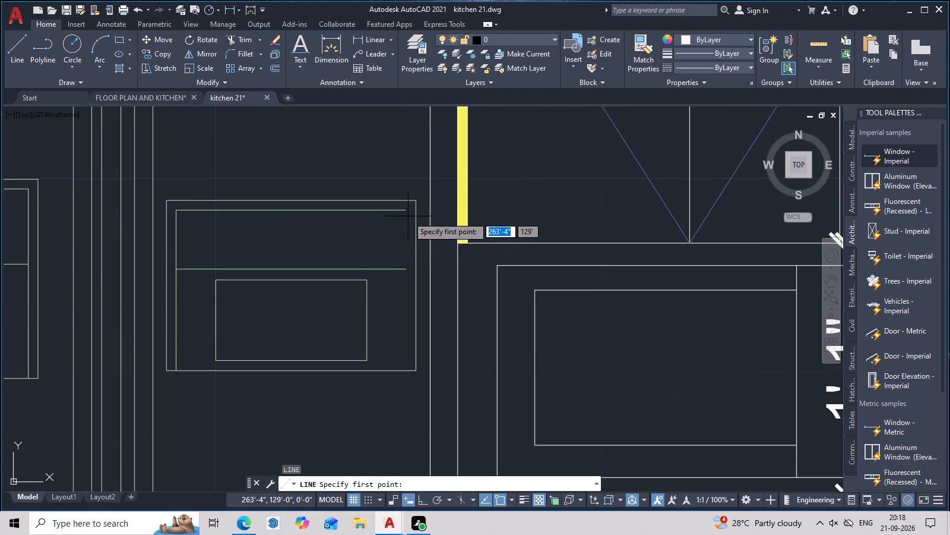
click(406, 212)
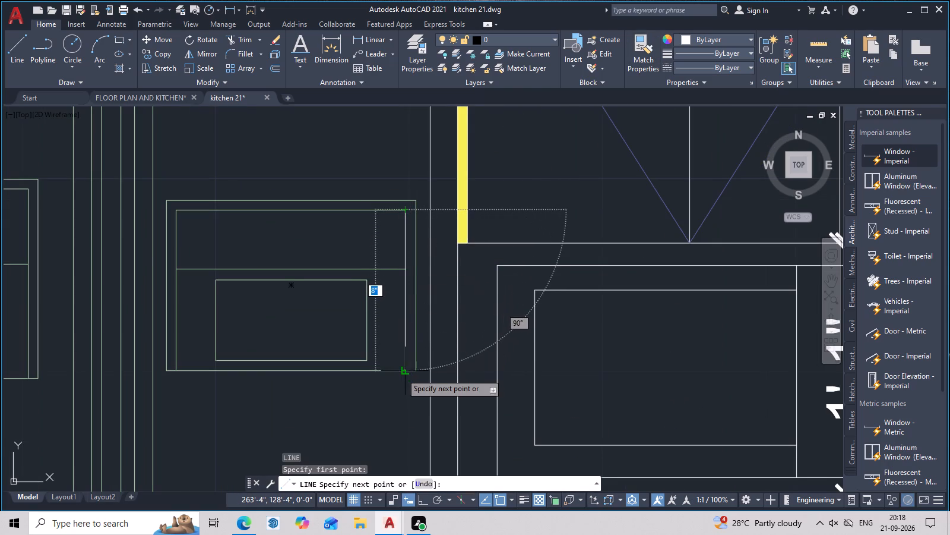
click(401, 373)
key(Escape)
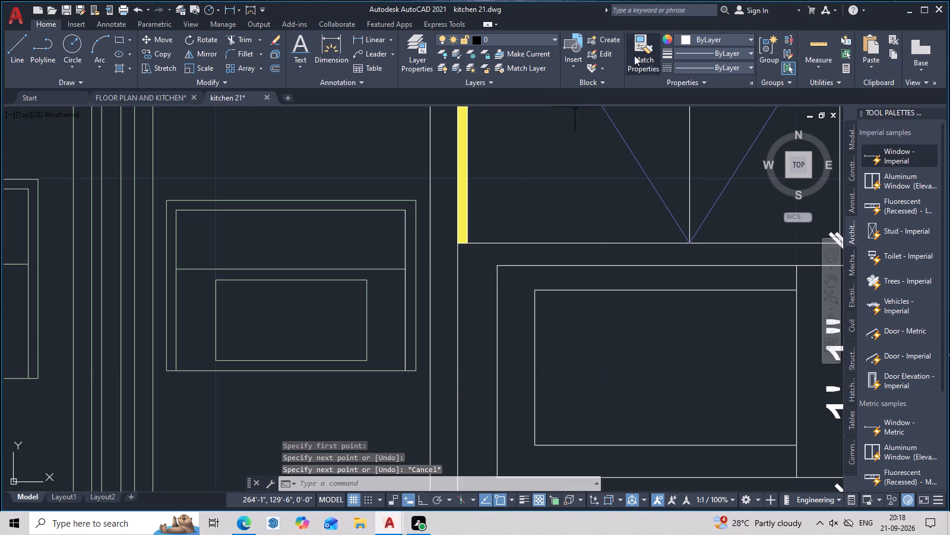
Match the pale-green properties of the panel's inner top line onto the redrawn inner right vertical line.
click(634, 55)
click(373, 207)
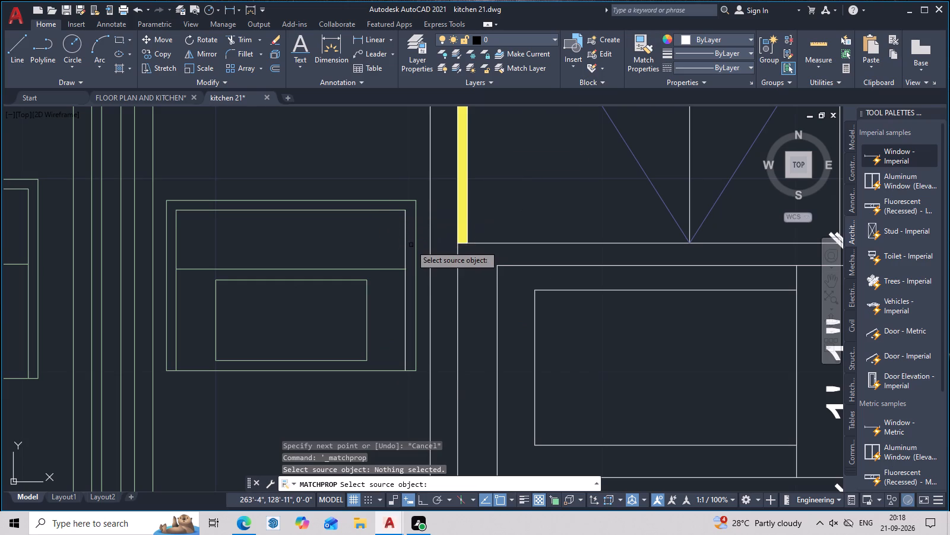
click(398, 209)
click(407, 223)
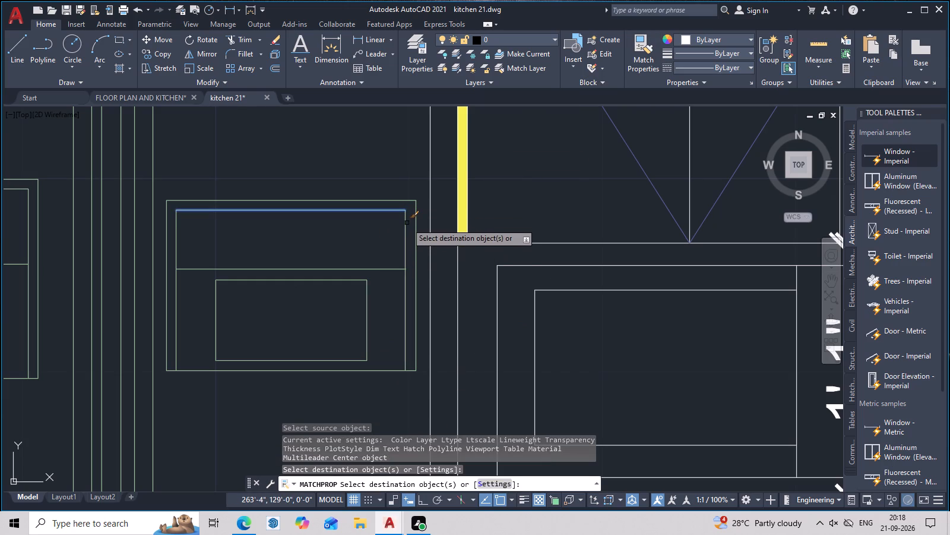
Match the pale-green properties of the right door panel's inner top line onto the right small square in the left door panel.
scroll(406, 240, down, 1)
middle_drag(405, 254, 439, 221)
key(Escape)
scroll(137, 235, up, 2)
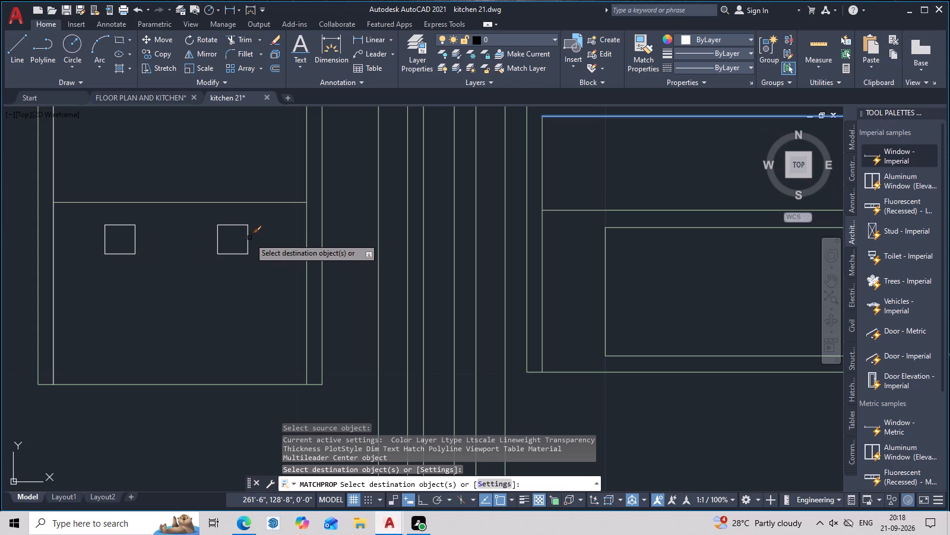
click(248, 240)
scroll(235, 267, down, 2)
middle_drag(238, 273, 392, 273)
scroll(326, 241, up, 2)
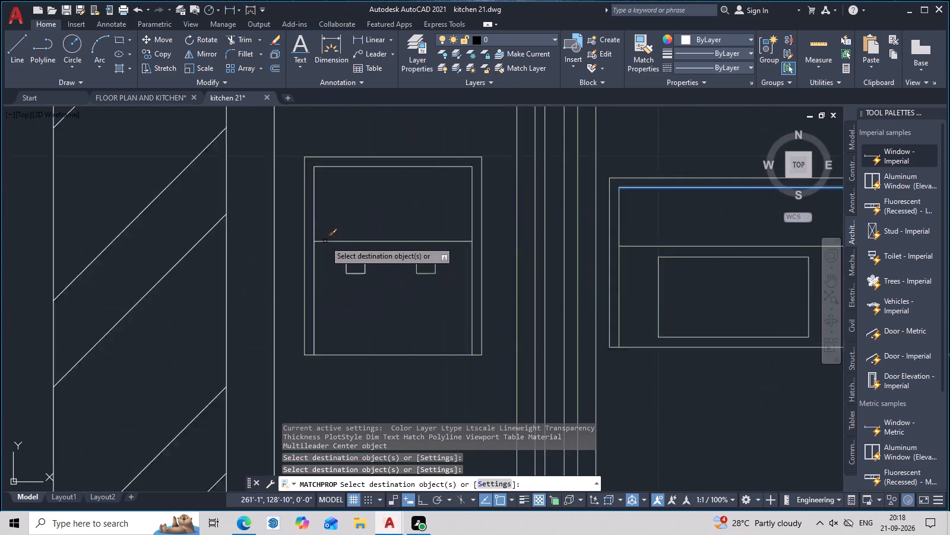
scroll(352, 234, down, 2)
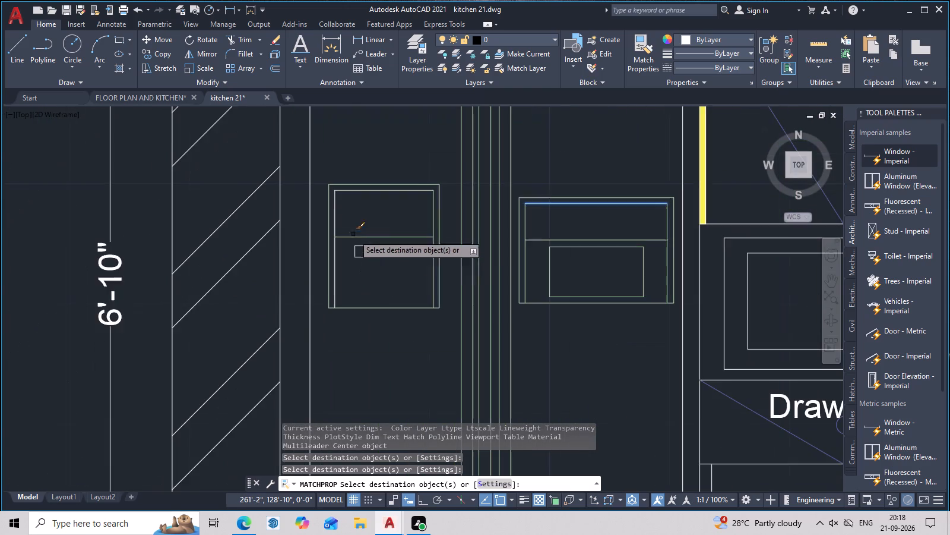
middle_drag(379, 257, 385, 226)
scroll(315, 209, up, 2)
key(Escape)
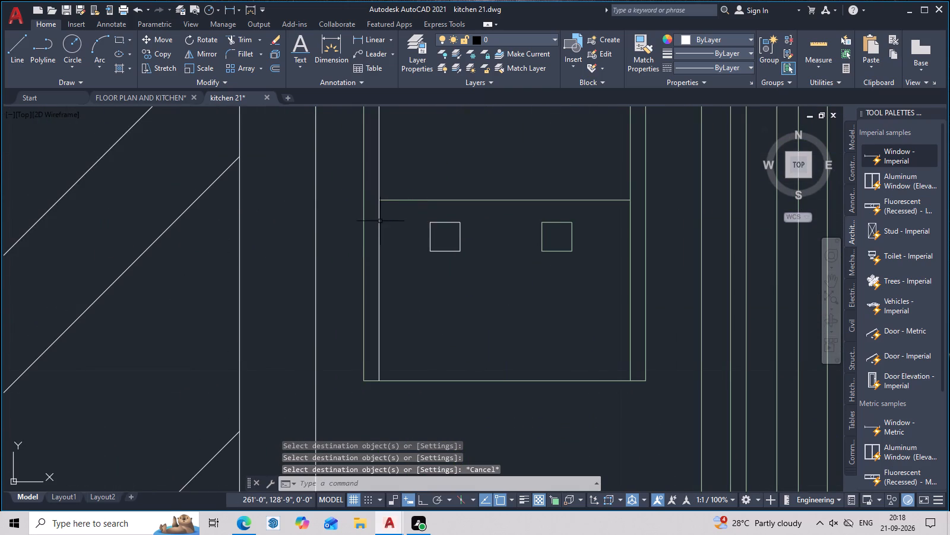
Replace the left door panel's inner left line with a new vertical line about 10" long, down to the bottom frame edge.
click(378, 225)
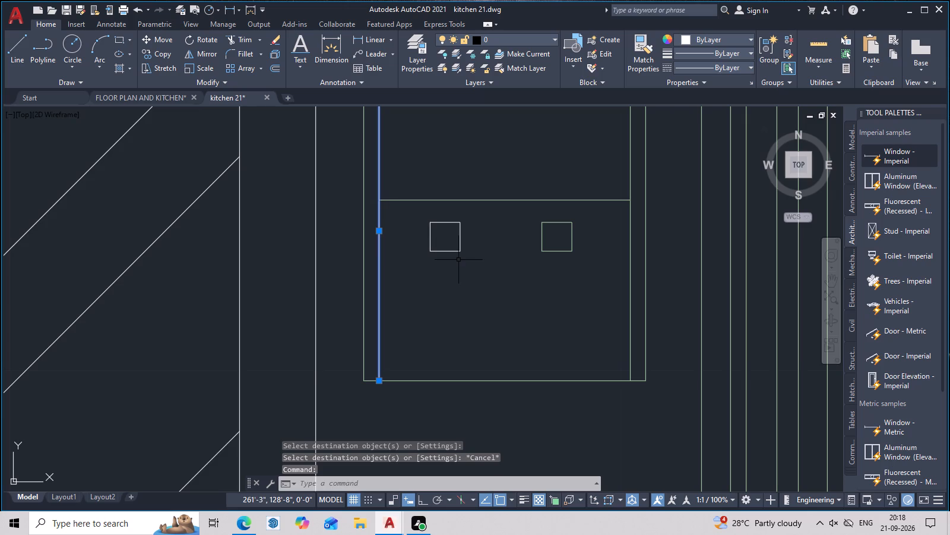
key(Delete)
scroll(406, 226, down, 2)
middle_drag(408, 232, 413, 246)
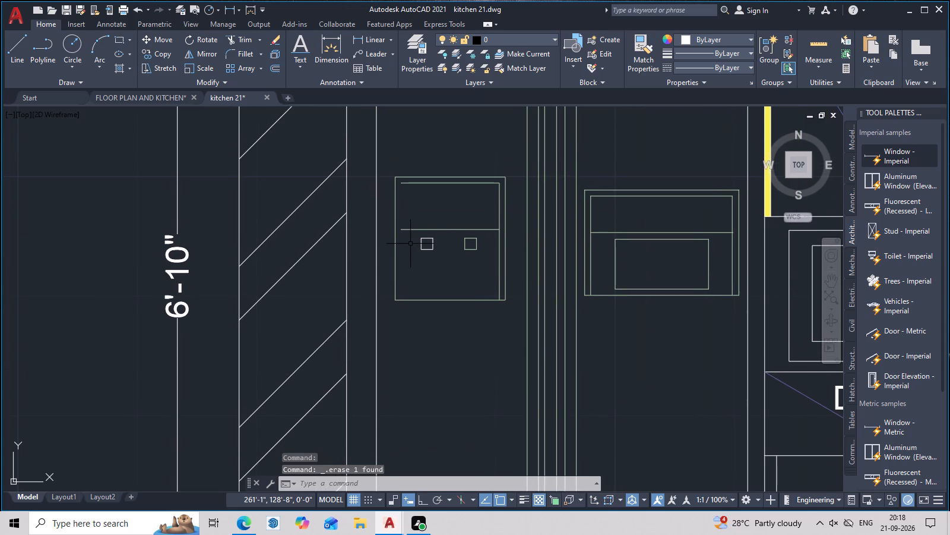
text(l)
key(space)
scroll(394, 184, up, 2)
click(410, 180)
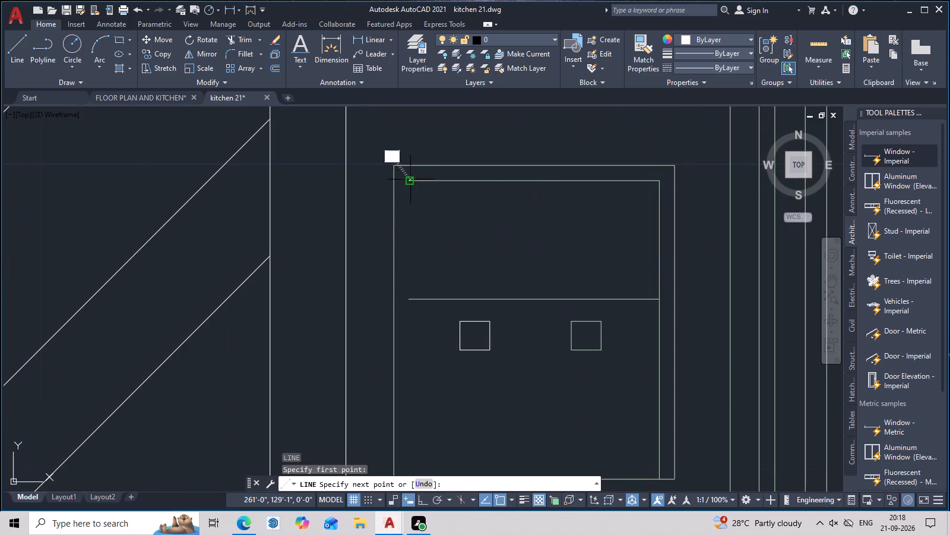
middle_drag(427, 301, 413, 187)
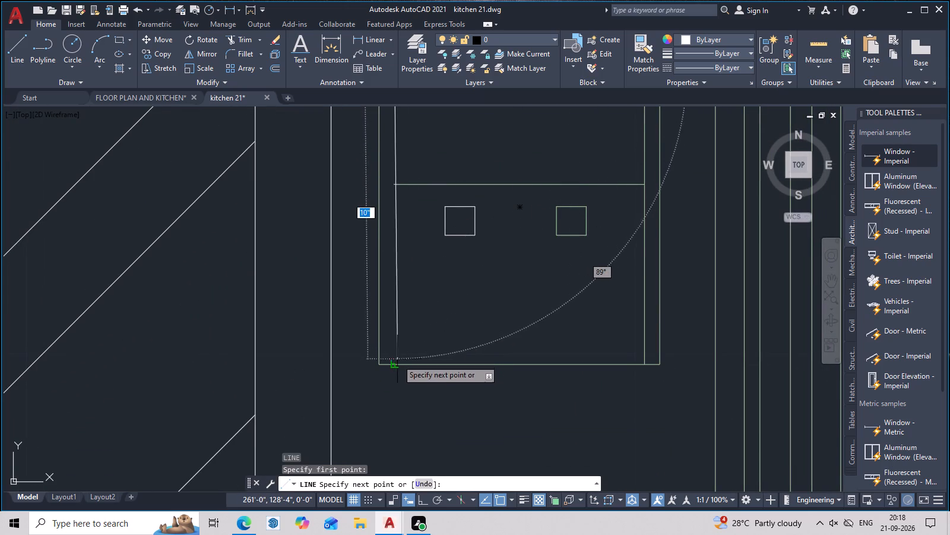
click(397, 363)
key(Escape)
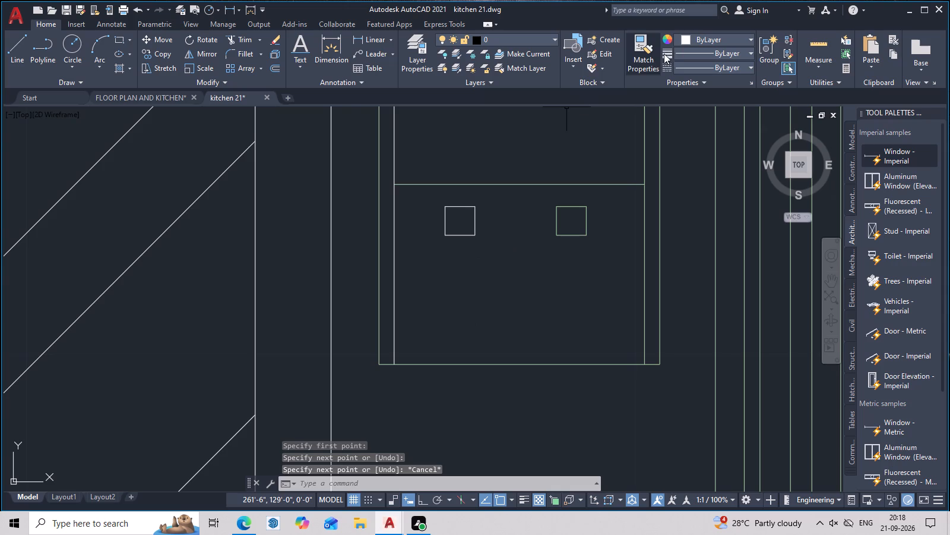
Match the pale-green properties of the right small square onto the left door panel's redrawn inner left line.
click(653, 55)
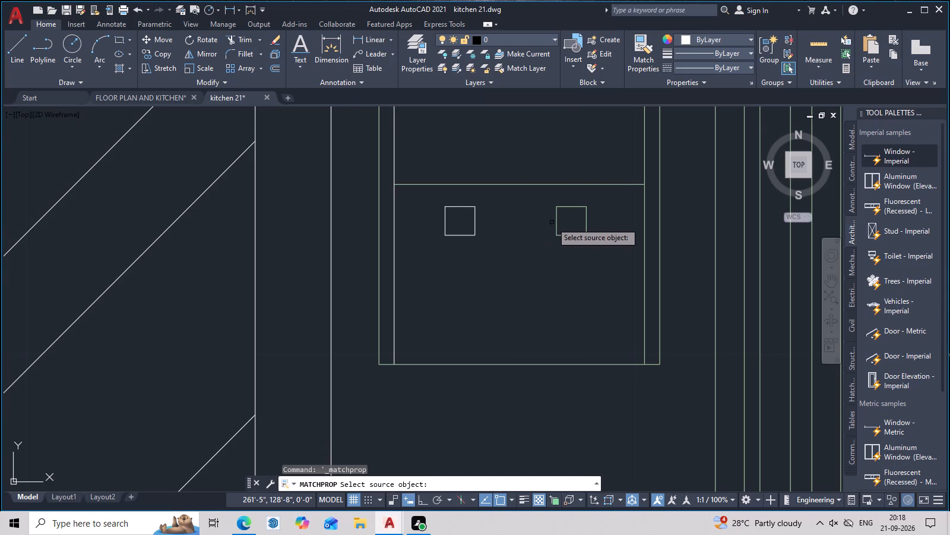
click(556, 219)
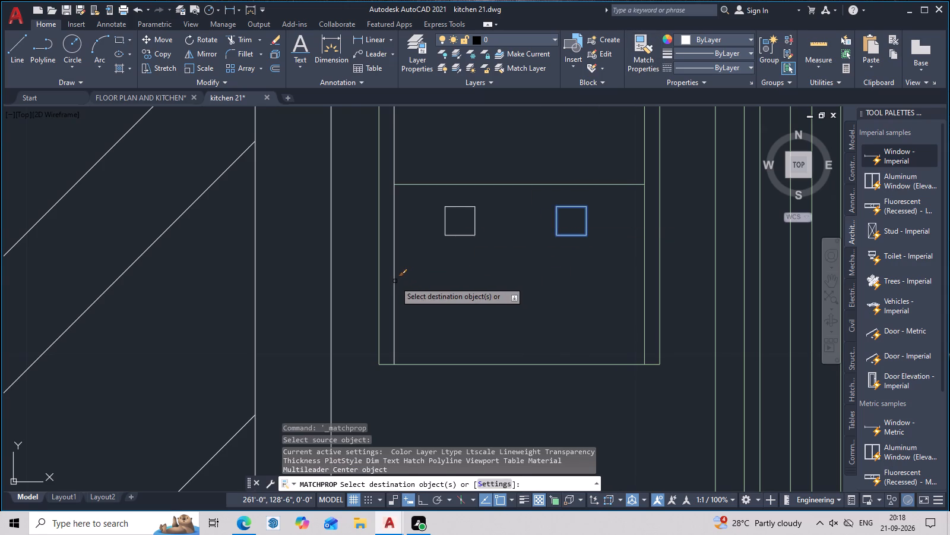
click(395, 281)
key(Escape)
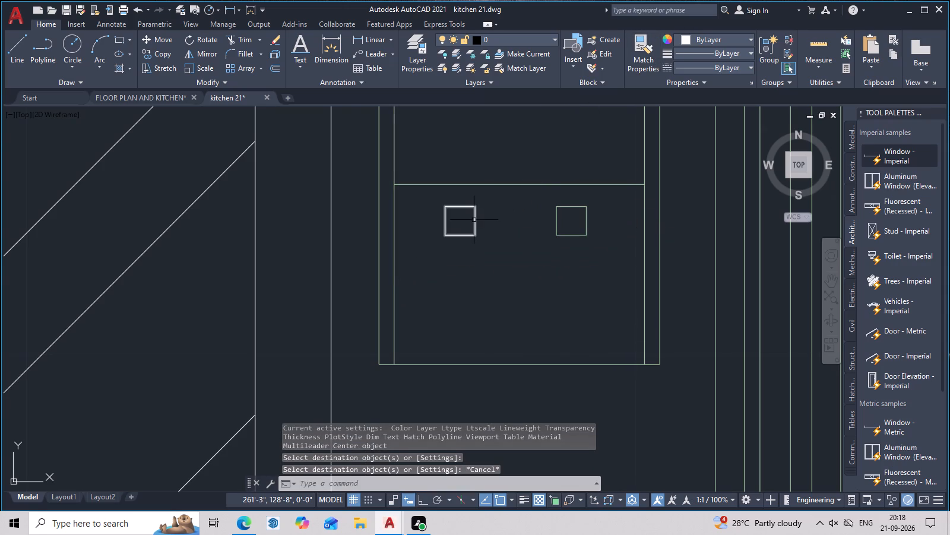
Erase the white left small square in the left door panel.
drag(484, 196, 452, 240)
click(452, 241)
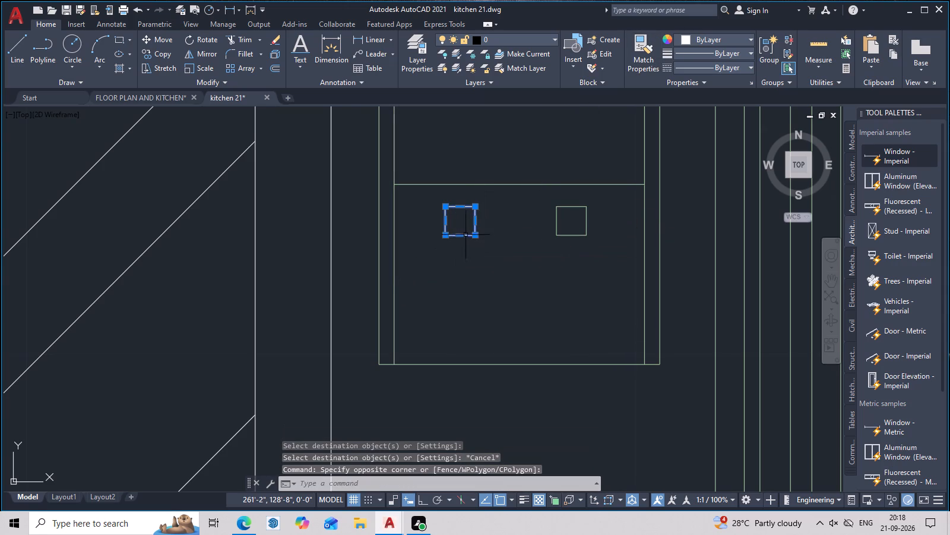
key(Delete)
Copy the pale-green small square to the left side of the left door panel, below the dividing line.
click(586, 213)
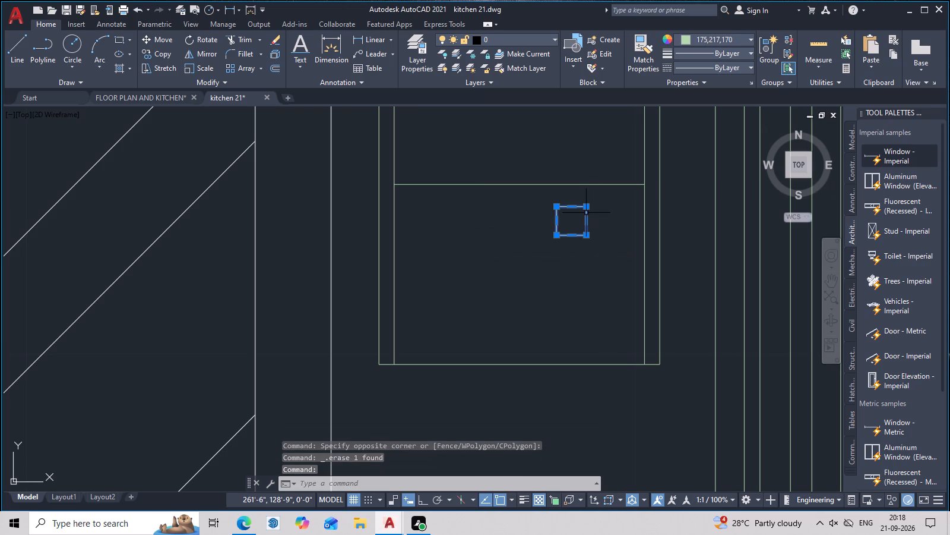
text(co)
key(space)
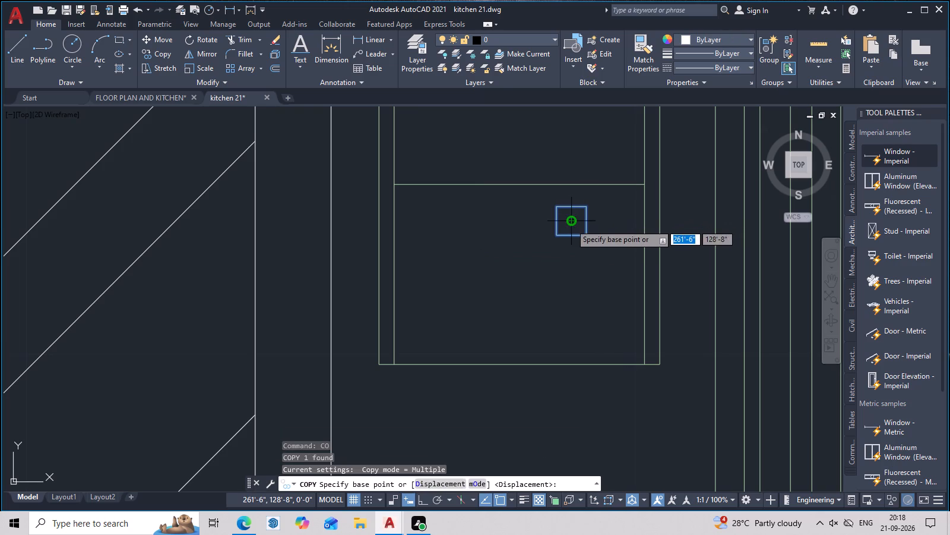
click(571, 224)
click(439, 218)
key(Escape)
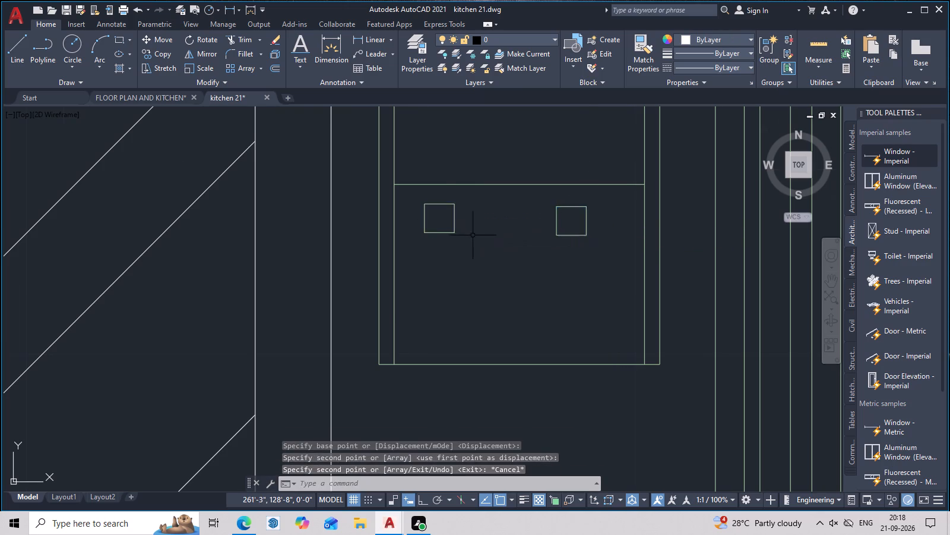
Match the pale-green properties of the fridge's right door handle onto the left, bottom and right lines of the fridge outline.
scroll(478, 244, down, 2)
middle_drag(490, 263, 464, 190)
scroll(484, 241, down, 2)
middle_drag(536, 300, 516, 232)
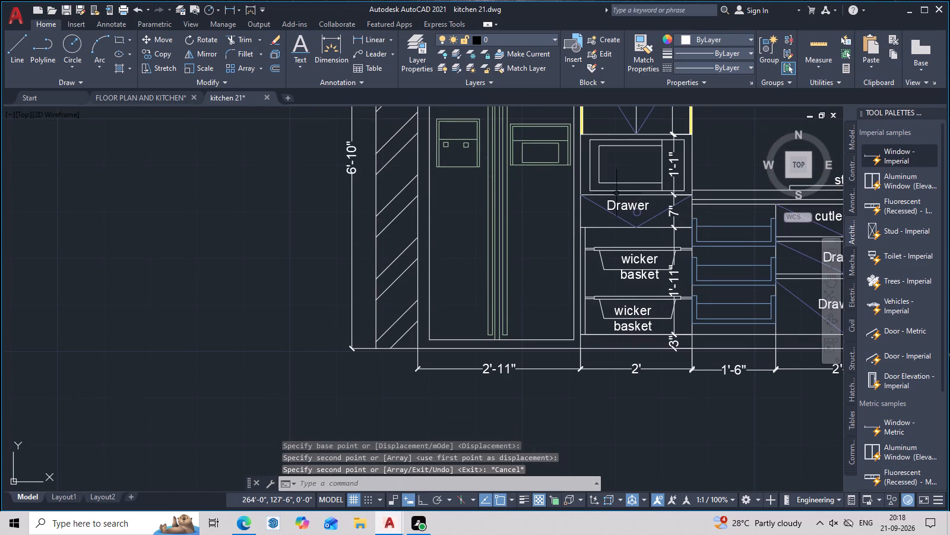
click(642, 58)
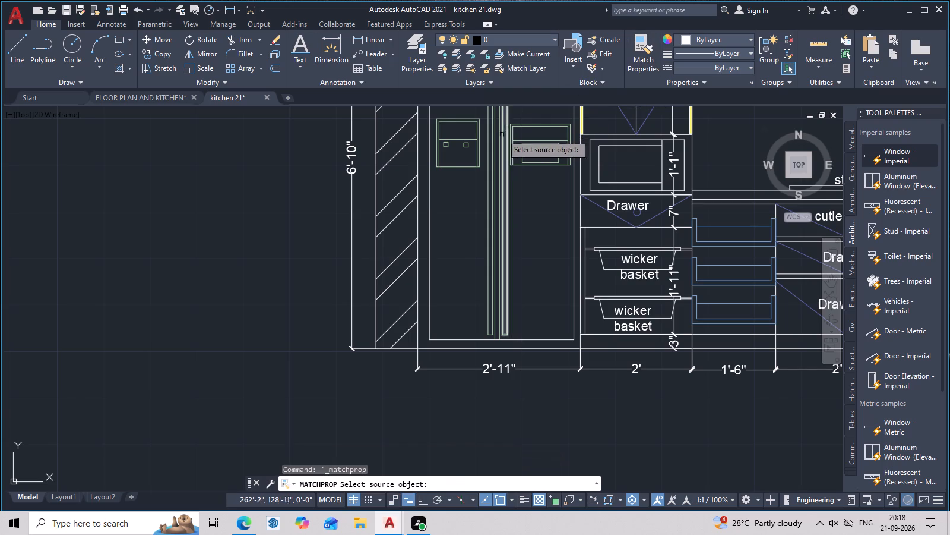
click(502, 135)
click(429, 193)
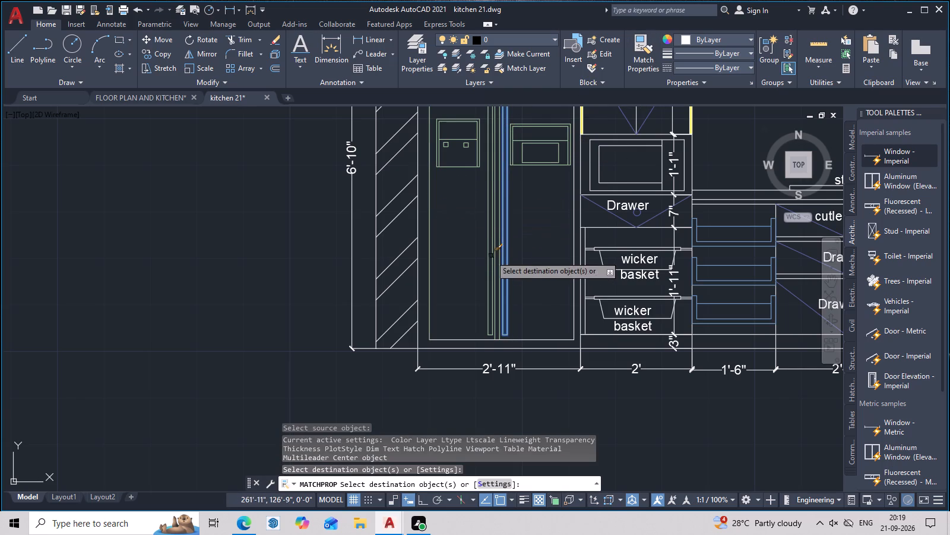
middle_drag(492, 258, 467, 196)
click(453, 278)
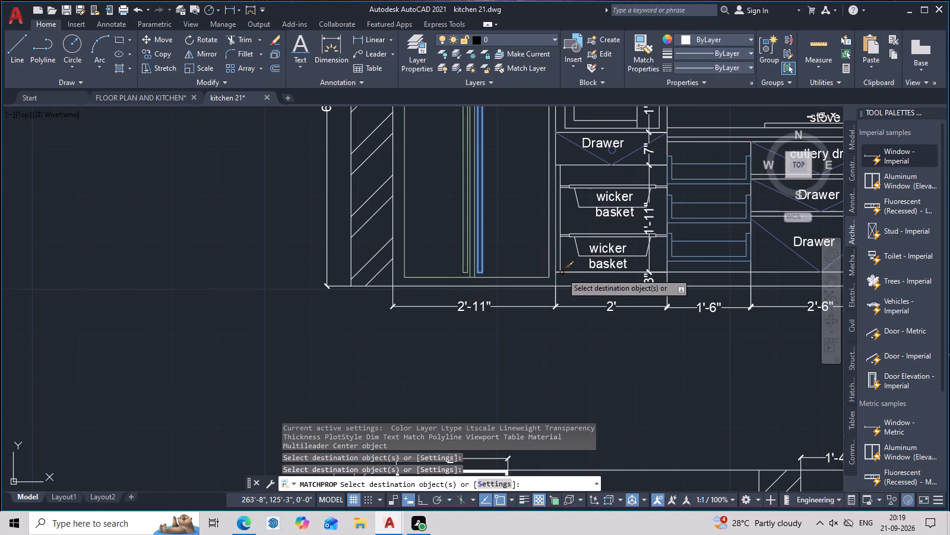
click(549, 250)
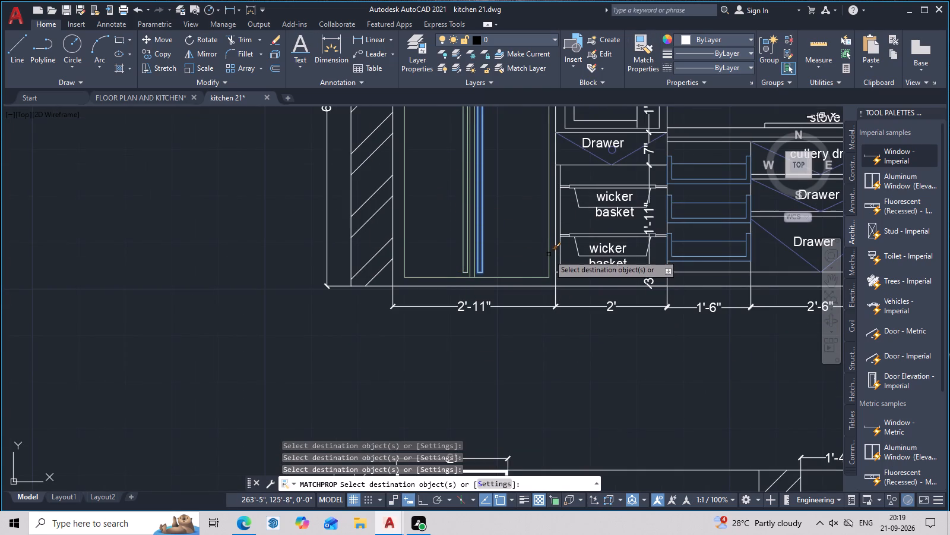
scroll(534, 199, down, 2)
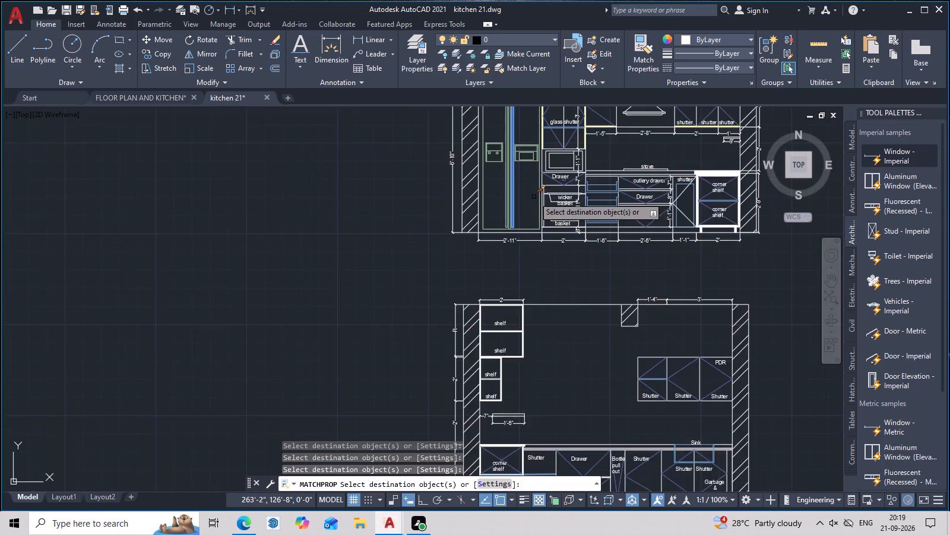
middle_drag(534, 204, 537, 265)
scroll(536, 192, up, 2)
key(Escape)
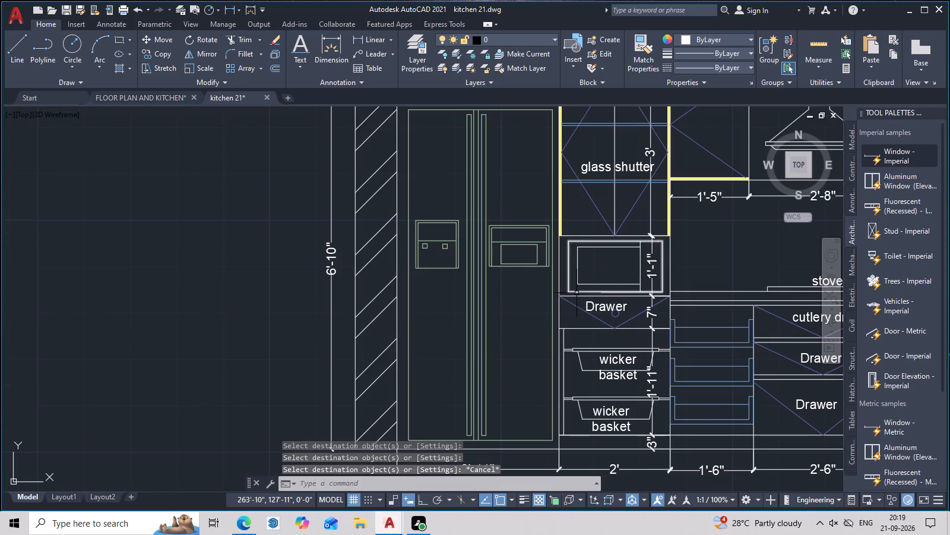
Examine the kitchen elevation around the fridge, cabinets and base drawers for line colours still needing change.
scroll(498, 367, down, 2)
middle_drag(499, 358, 486, 243)
scroll(544, 235, up, 2)
middle_drag(563, 267, 537, 312)
scroll(536, 310, down, 1)
middle_drag(536, 311, 536, 311)
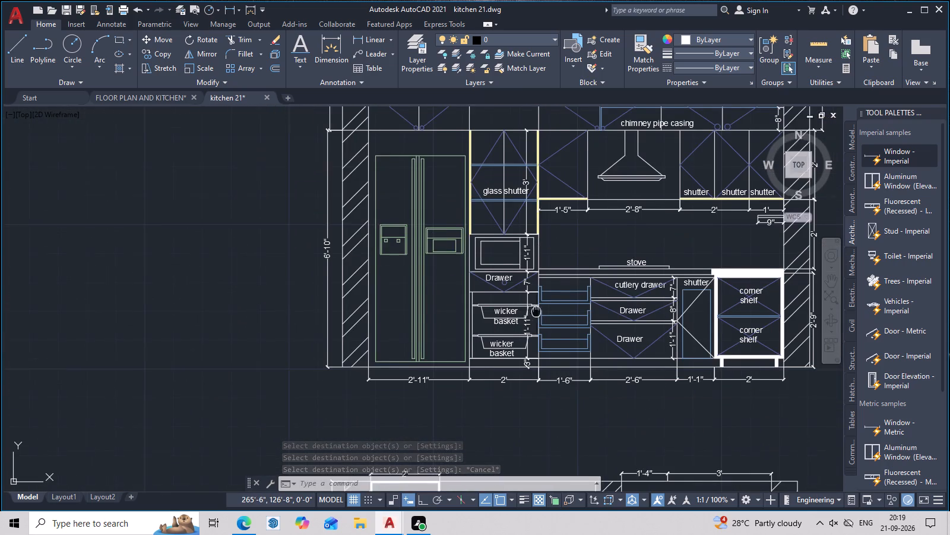
middle_drag(536, 311, 519, 325)
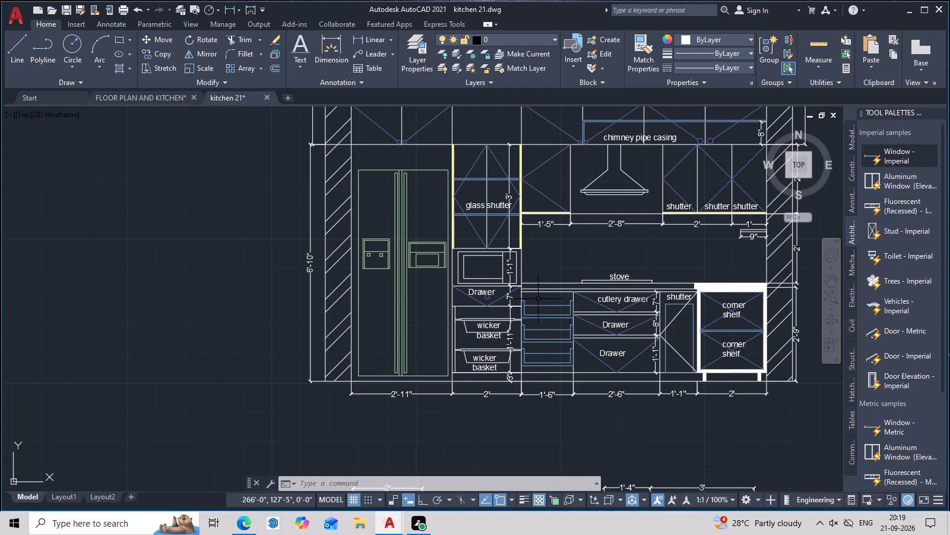
scroll(517, 345, down, 1)
middle_drag(519, 342, 519, 342)
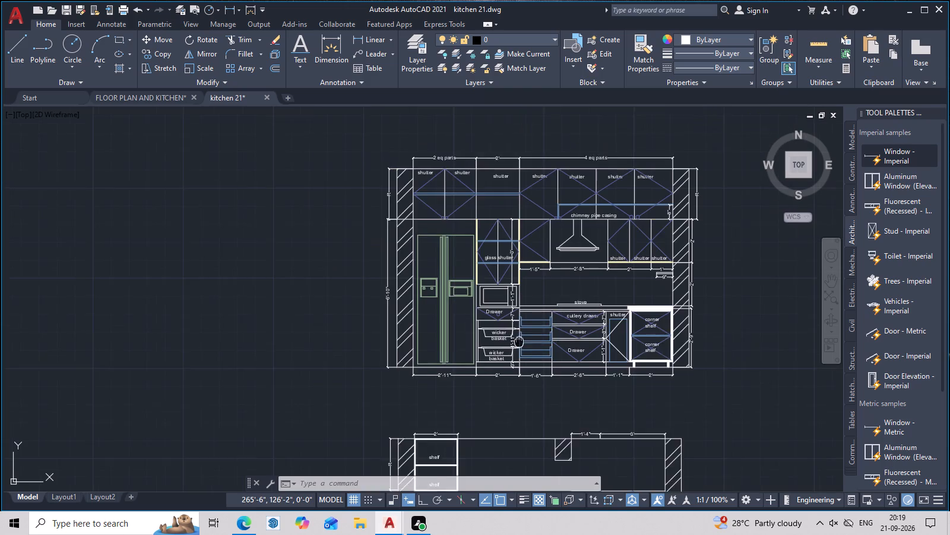
middle_drag(519, 342, 453, 282)
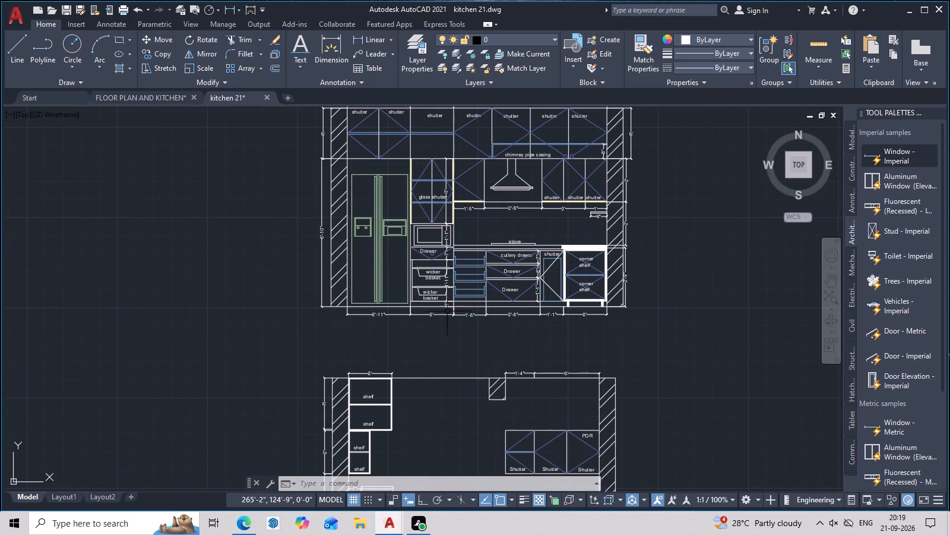
scroll(446, 221, up, 1)
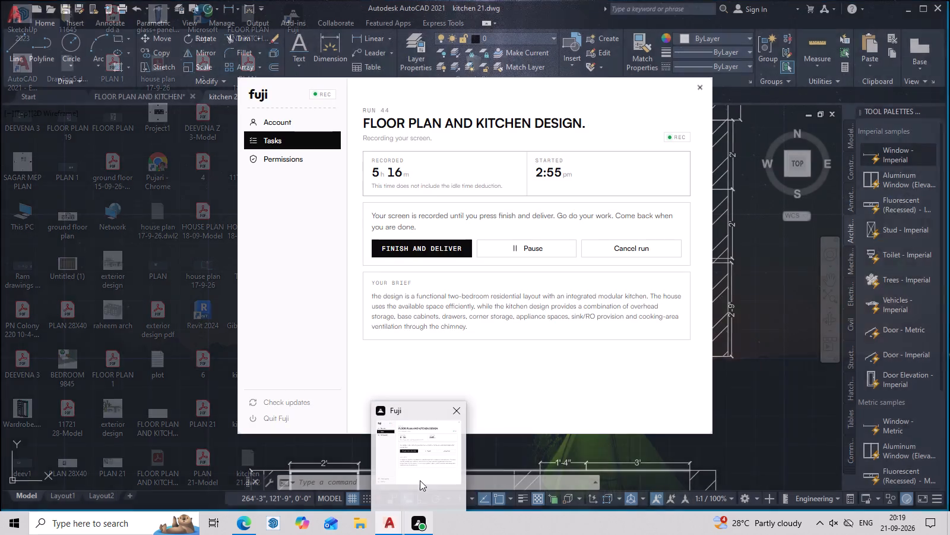
Match the pale-green properties of the fridge's right panel rectangle onto the microwave's outer frame, inner window lines and vertical divider.
double_click(651, 52)
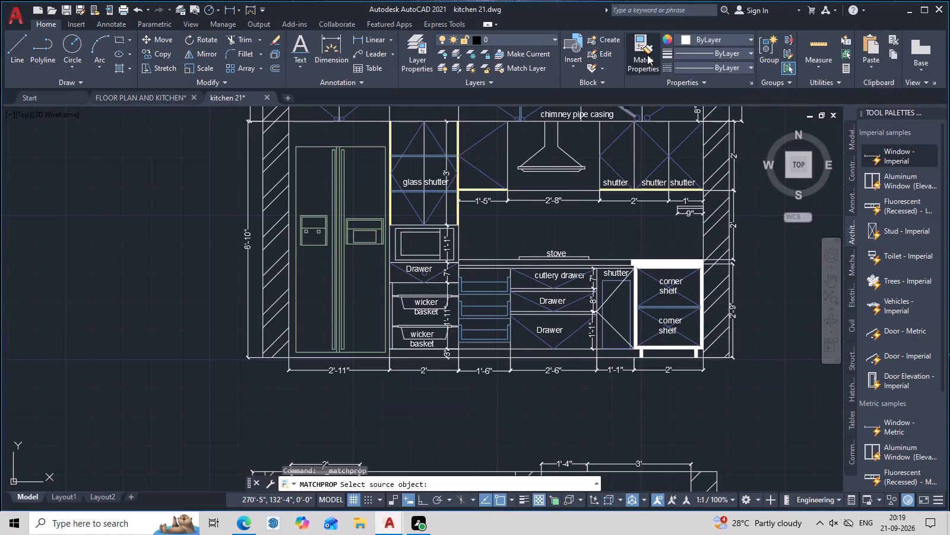
click(360, 226)
scroll(410, 239, up, 3)
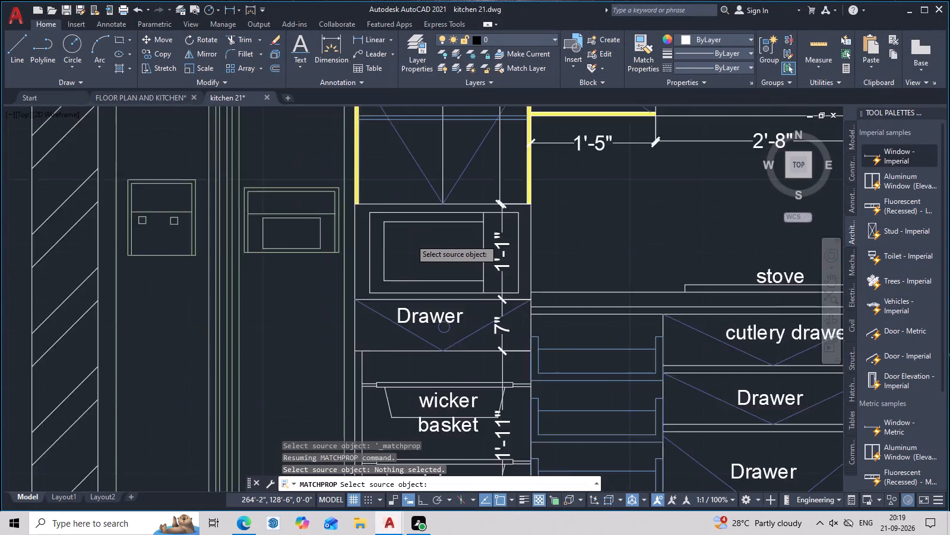
click(265, 225)
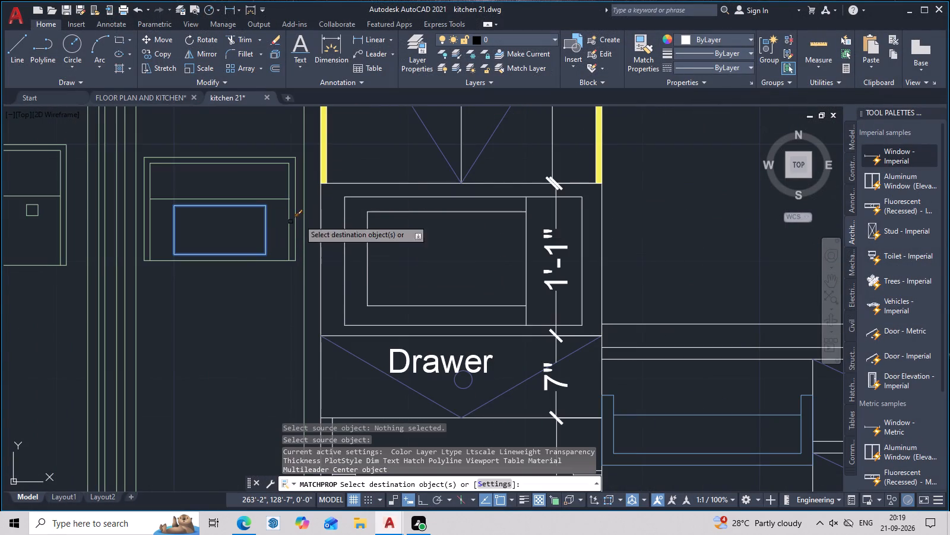
double_click(382, 212)
click(385, 198)
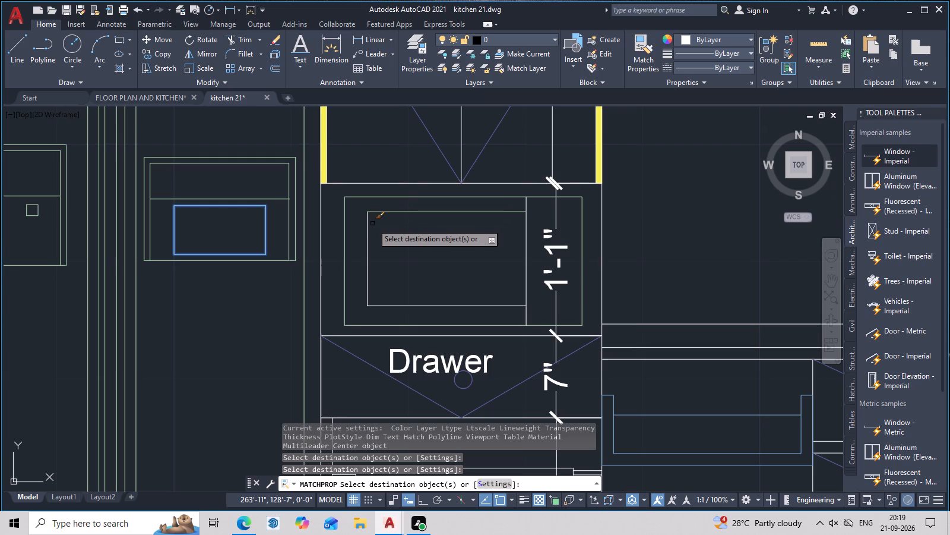
click(369, 241)
click(484, 306)
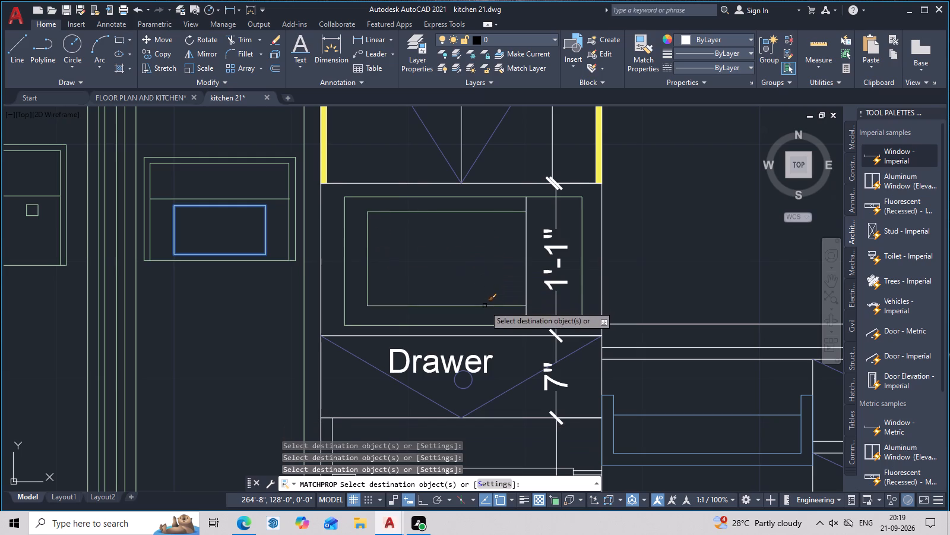
click(525, 260)
scroll(573, 269, down, 2)
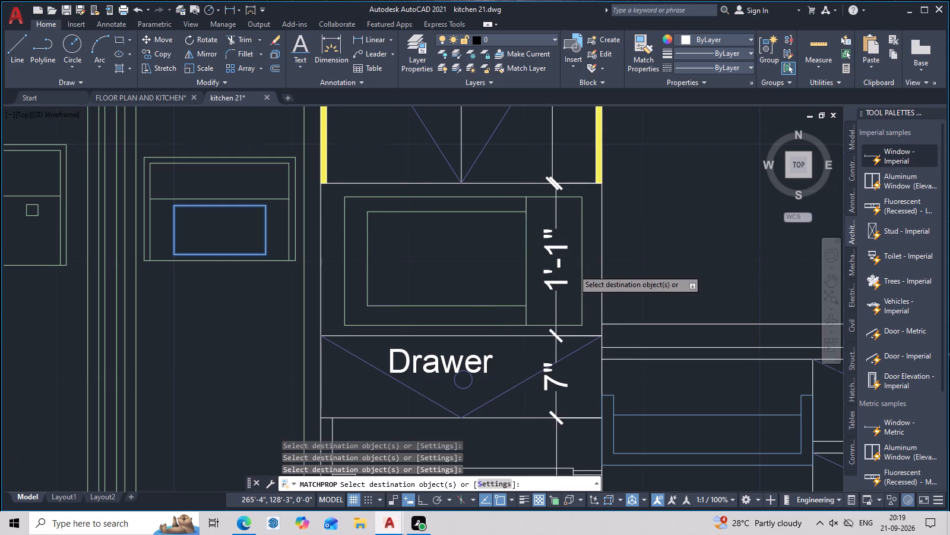
scroll(573, 269, down, 1)
middle_drag(681, 420, 563, 499)
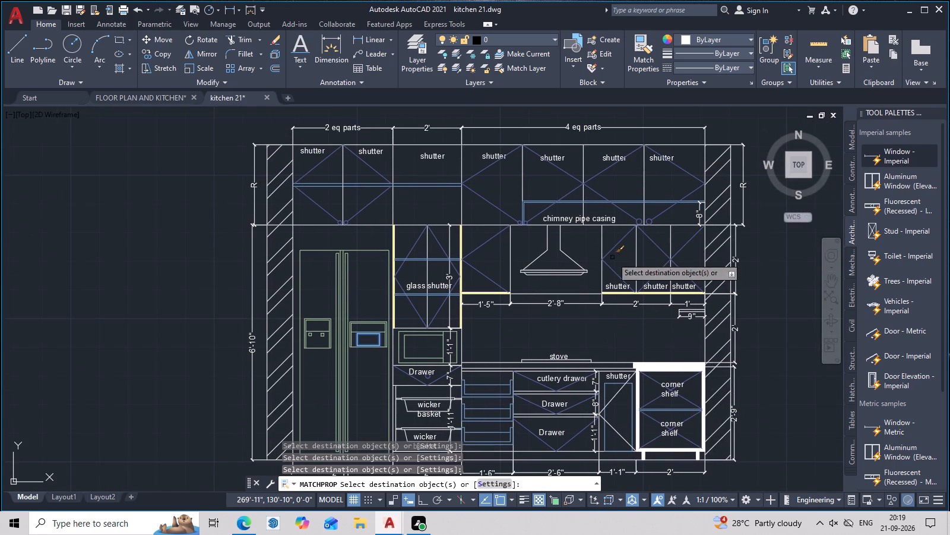
Match the pale-green properties onto the chimney's pipe lines, sloping hood sides, rim and angled lower edges.
click(563, 251)
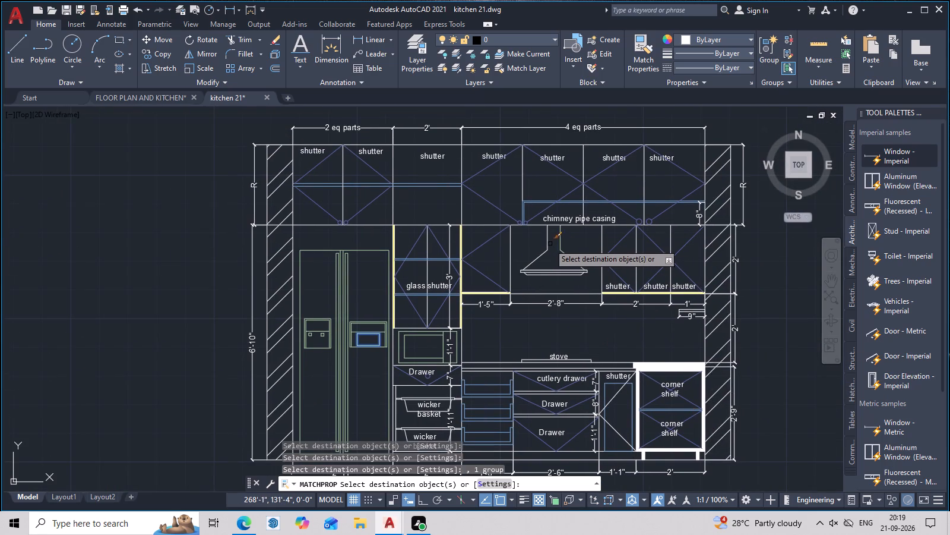
click(549, 244)
scroll(559, 271, up, 3)
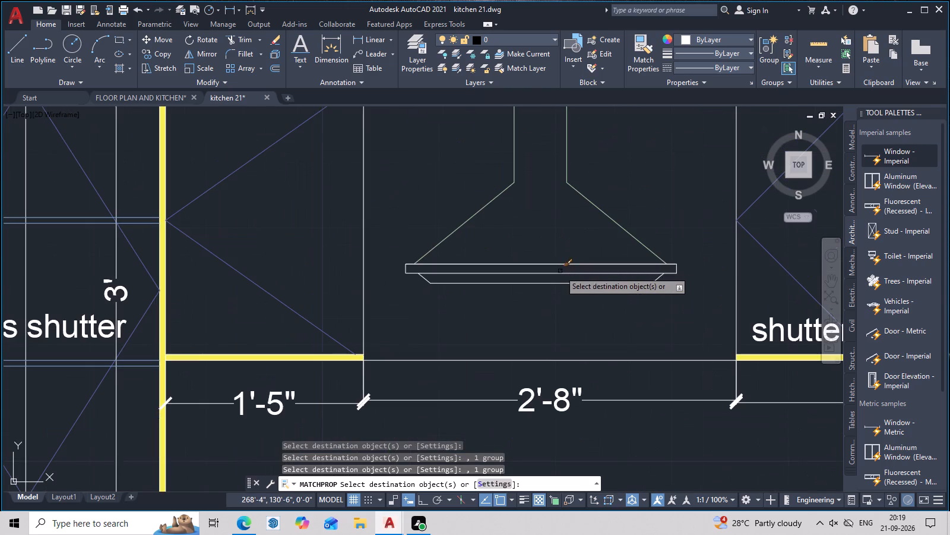
click(569, 280)
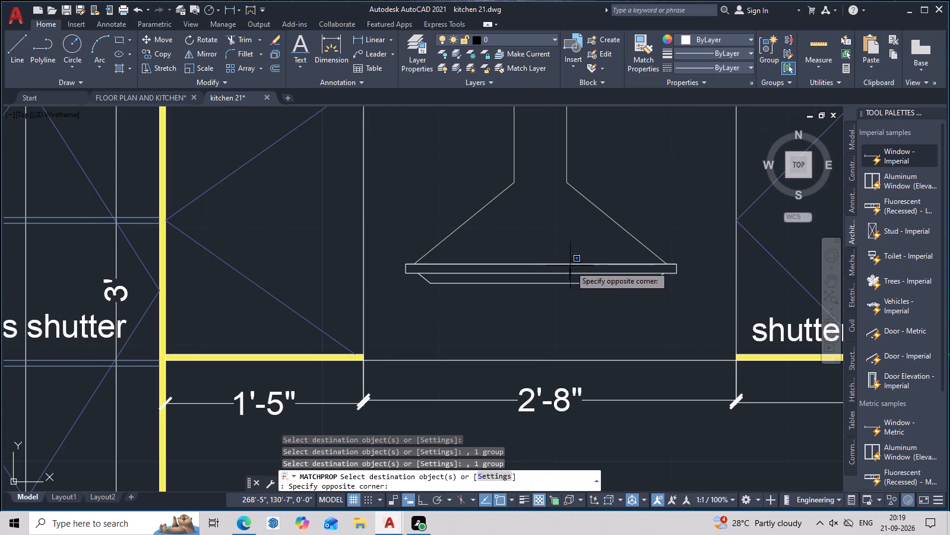
drag(575, 251, 551, 290)
drag(579, 246, 534, 312)
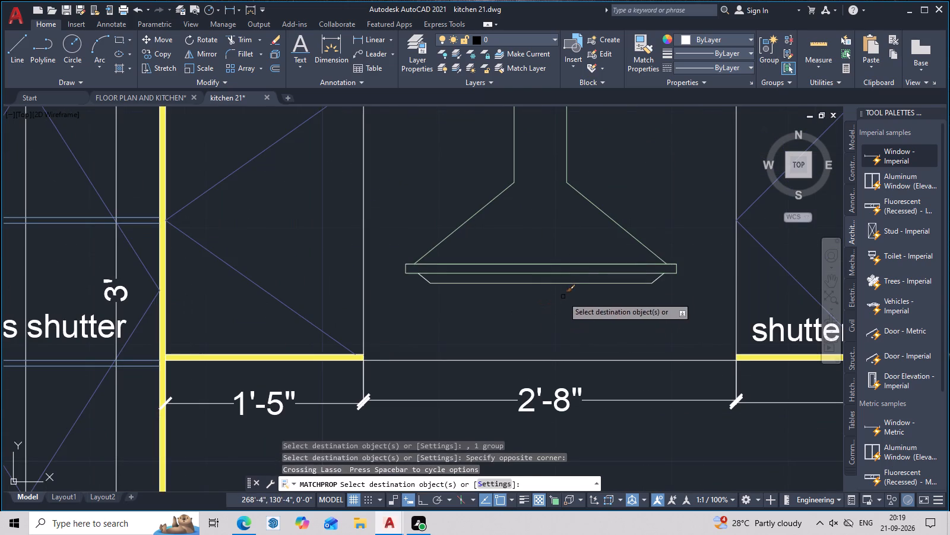
scroll(568, 290, down, 2)
middle_drag(567, 291, 560, 238)
scroll(533, 225, up, 3)
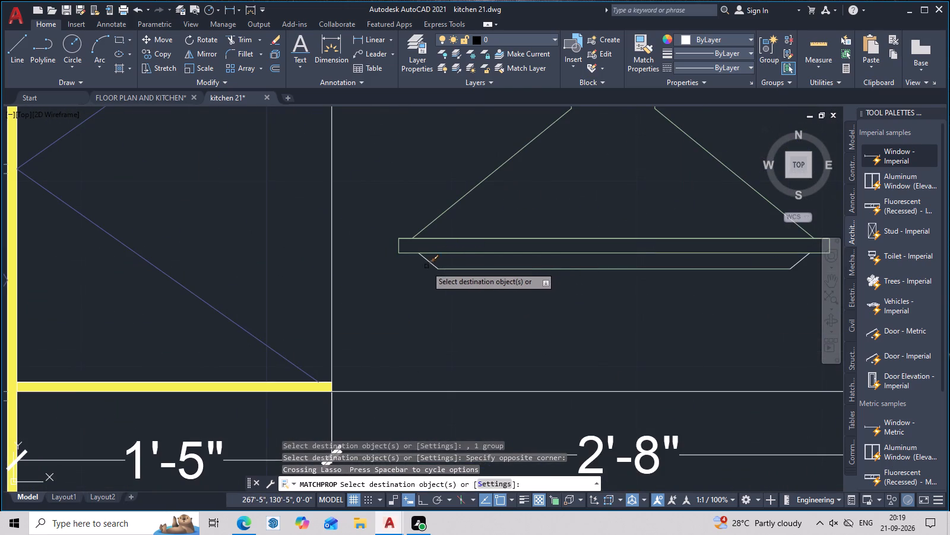
scroll(623, 275, down, 2)
scroll(696, 272, up, 3)
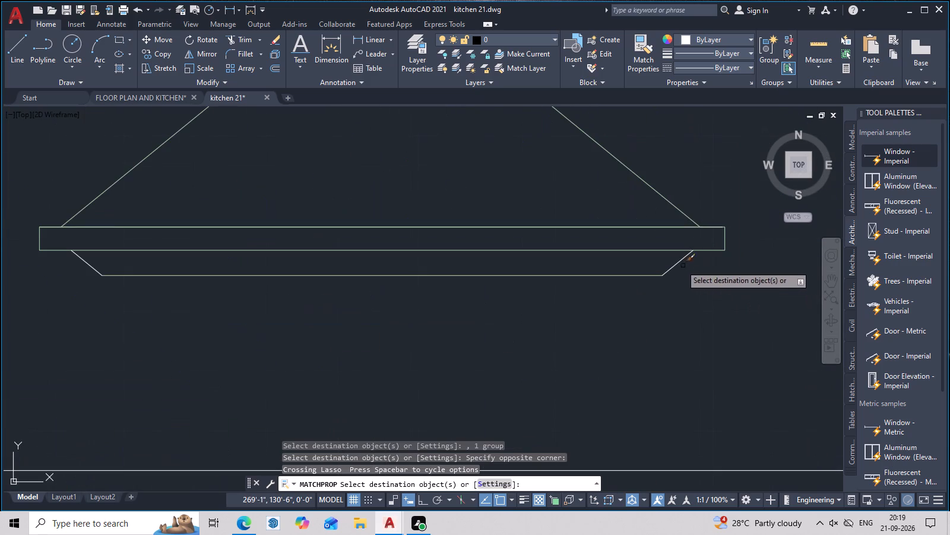
click(678, 263)
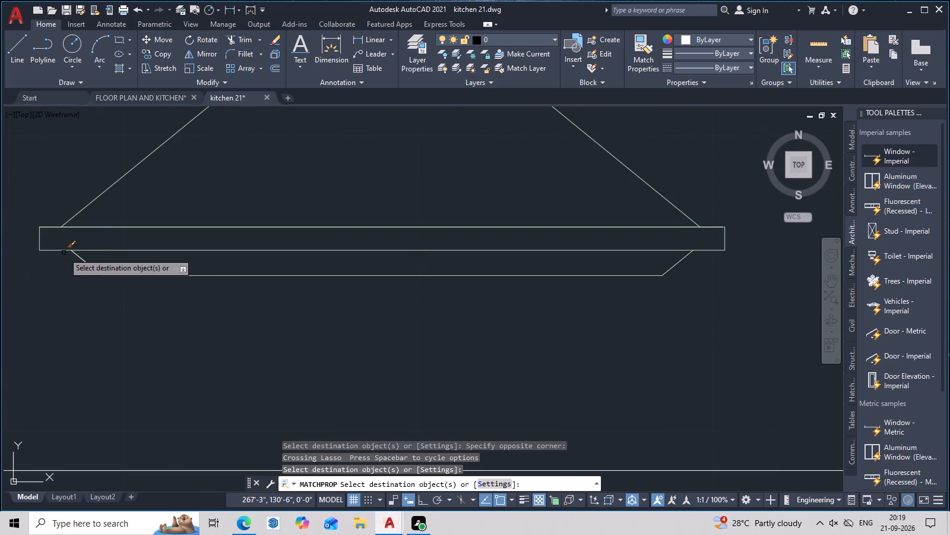
click(90, 267)
scroll(265, 289, down, 3)
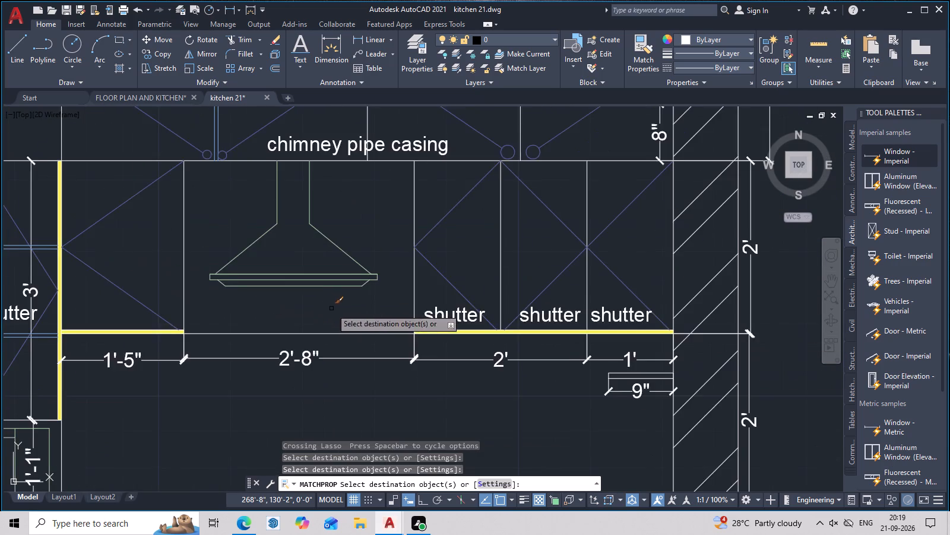
Match the same pale-green properties onto the top, left and right lines of the stove outline above the cutlery drawer.
middle_drag(333, 309, 398, 190)
scroll(407, 194, down, 2)
middle_drag(446, 288, 457, 229)
scroll(422, 206, up, 2)
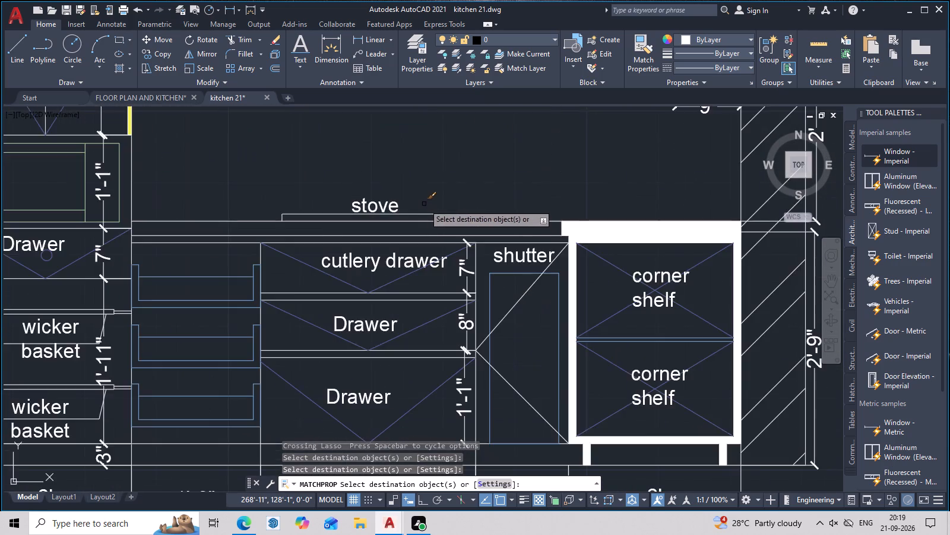
scroll(426, 204, up, 3)
click(449, 246)
scroll(553, 269, down, 2)
middle_drag(562, 262, 571, 238)
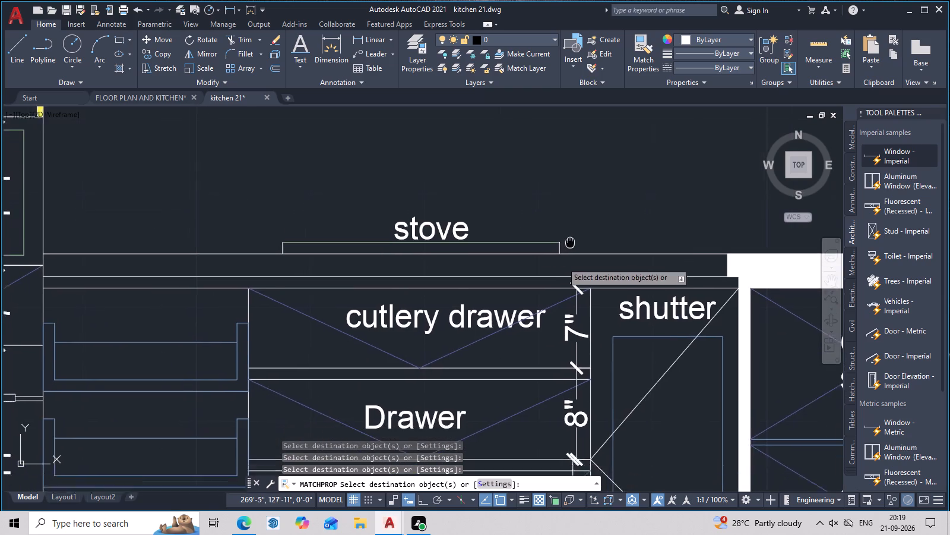
middle_drag(571, 238, 574, 229)
scroll(275, 228, up, 3)
double_click(325, 249)
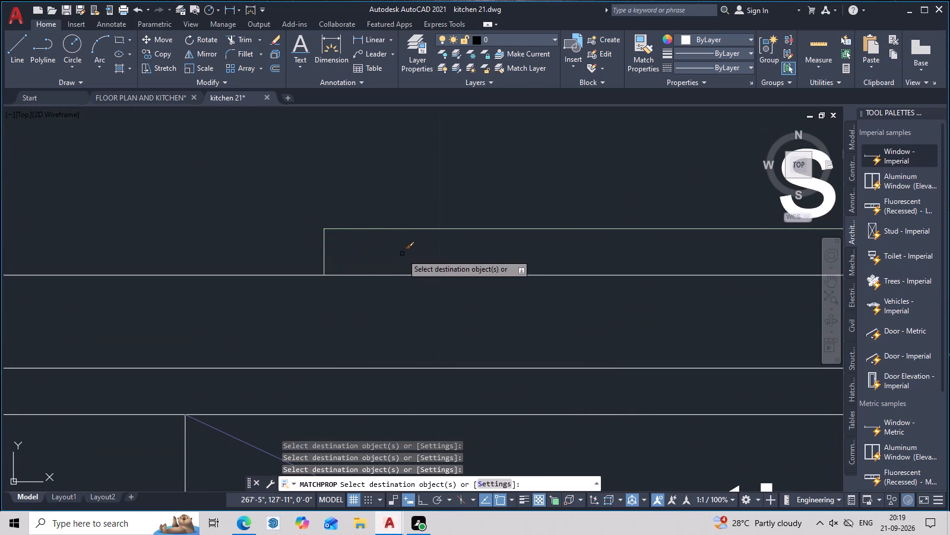
scroll(403, 254, down, 2)
middle_drag(457, 252, 351, 240)
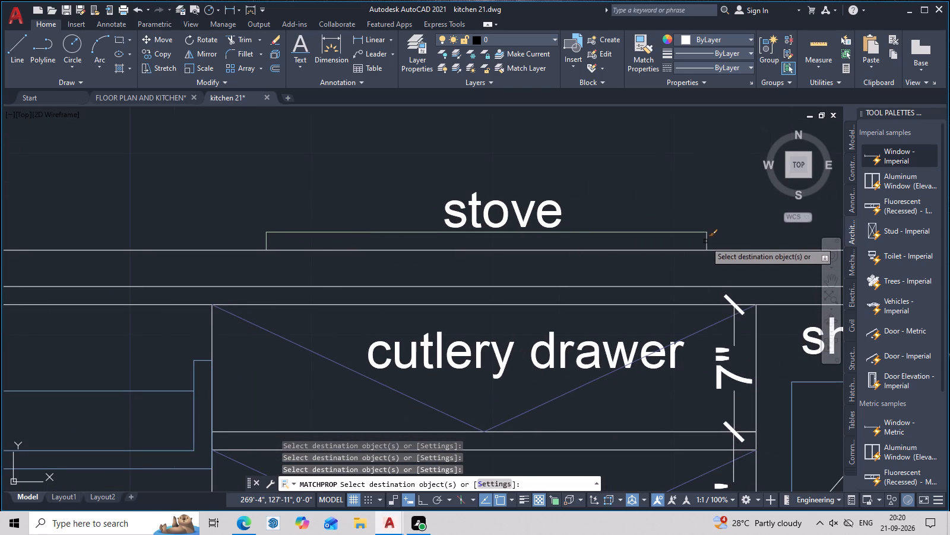
click(705, 241)
Draw two crossing diagonals between the inner corners of the lower compartment in the 2' wide shelf unit of the sink-wall elevation.
scroll(708, 238, down, 5)
middle_drag(708, 233, 584, 188)
middle_drag(674, 288, 673, 209)
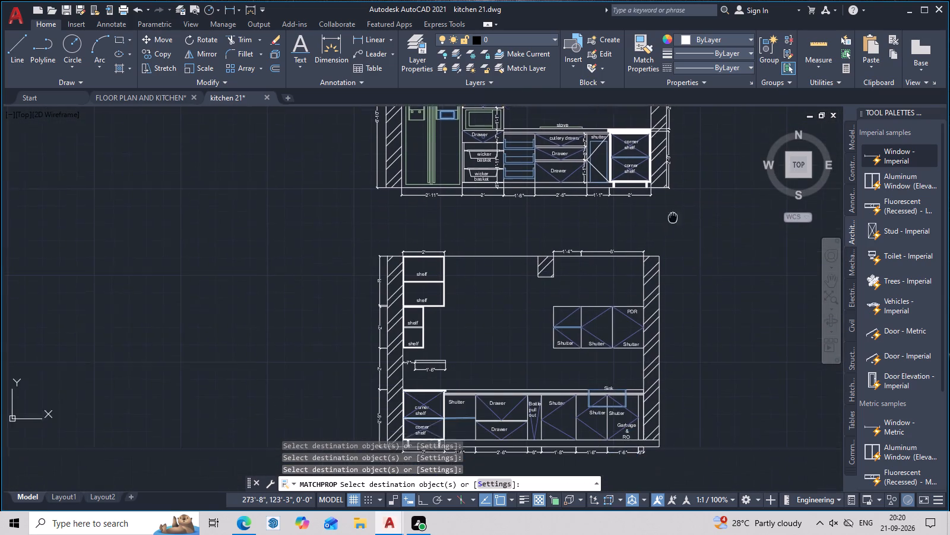
middle_drag(673, 209, 675, 180)
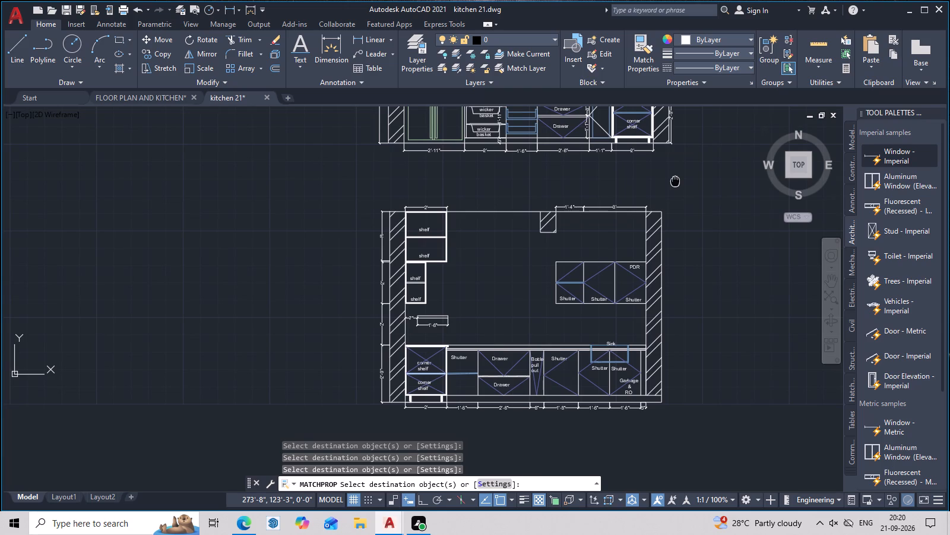
middle_drag(675, 180, 696, 237)
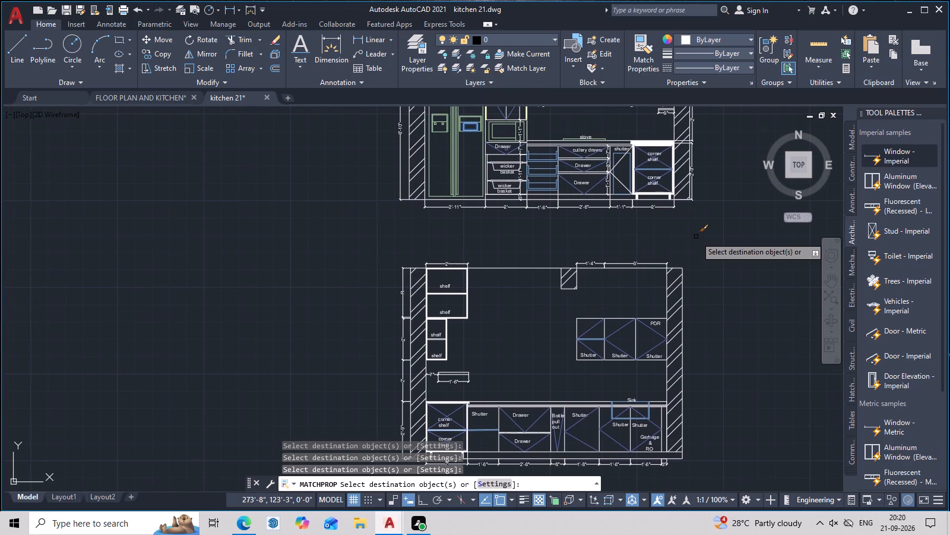
middle_drag(445, 338, 525, 301)
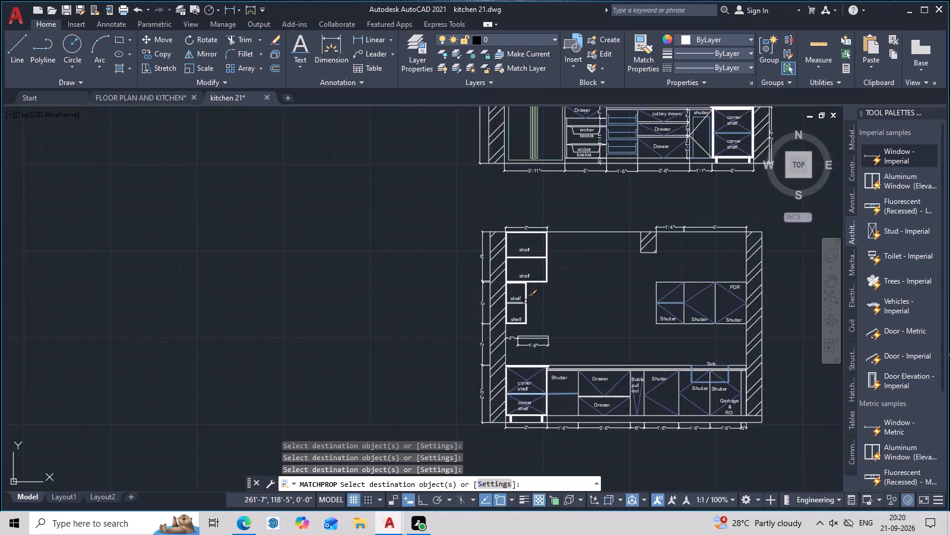
scroll(525, 301, up, 2)
middle_drag(596, 309, 630, 330)
key(Escape)
key(l)
key(space)
scroll(603, 295, up, 2)
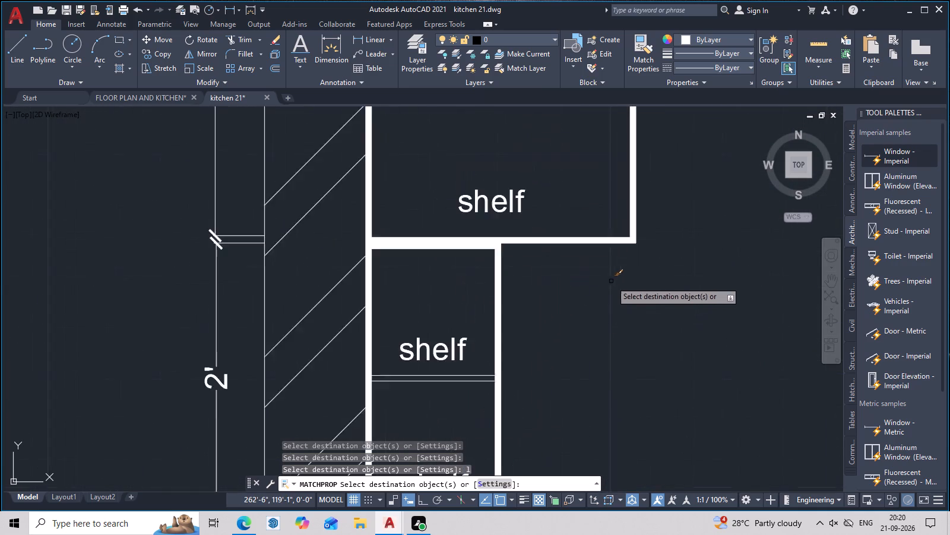
middle_drag(611, 281, 636, 404)
key(Escape)
text(l)
key(space)
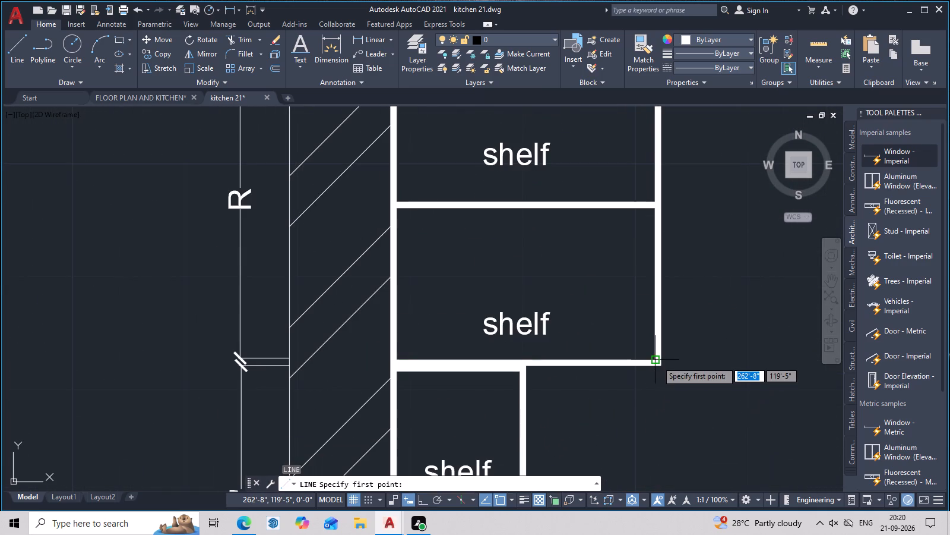
click(655, 358)
click(402, 212)
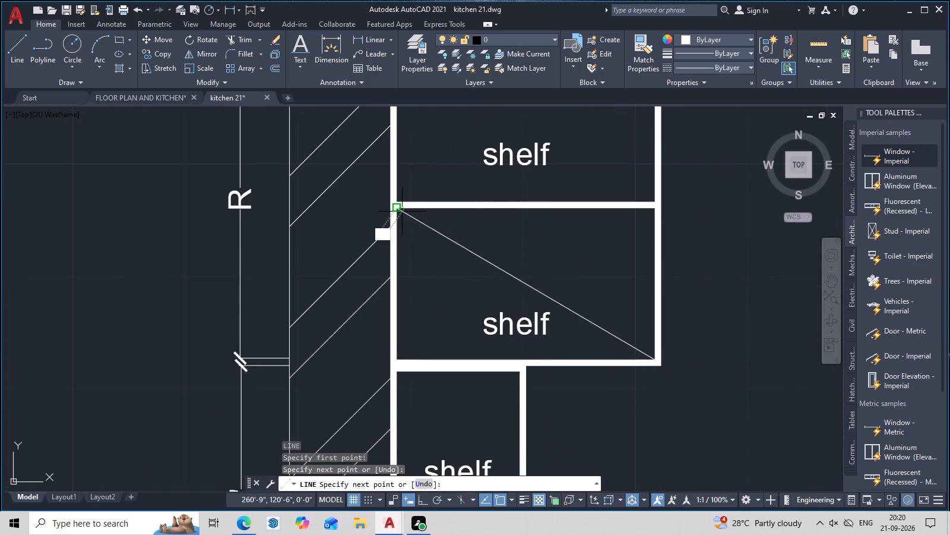
key(space)
key(space)
key(space)
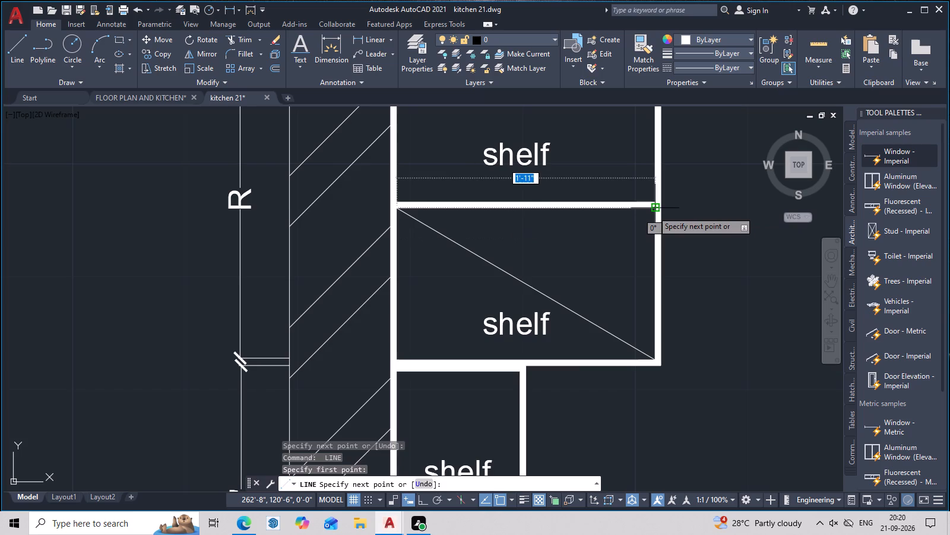
key(Escape)
text(l)
key(space)
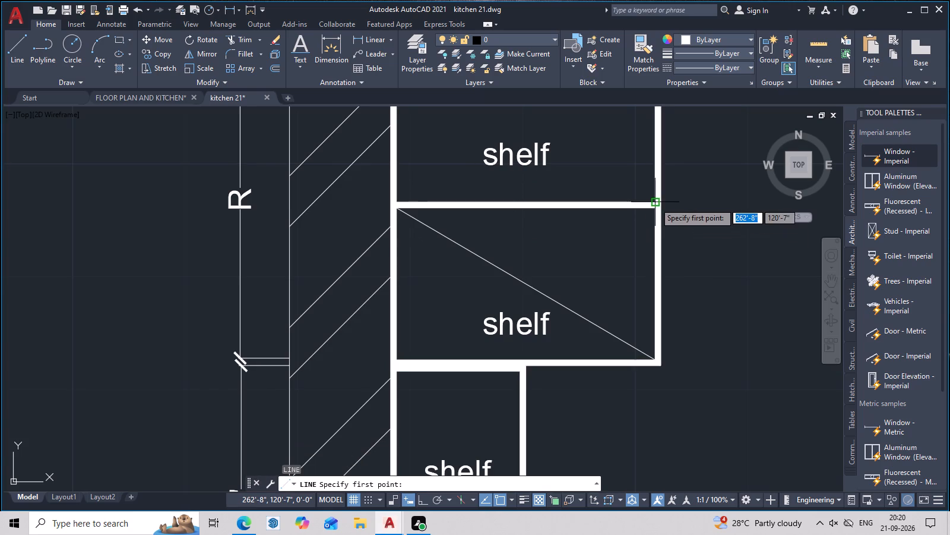
click(654, 216)
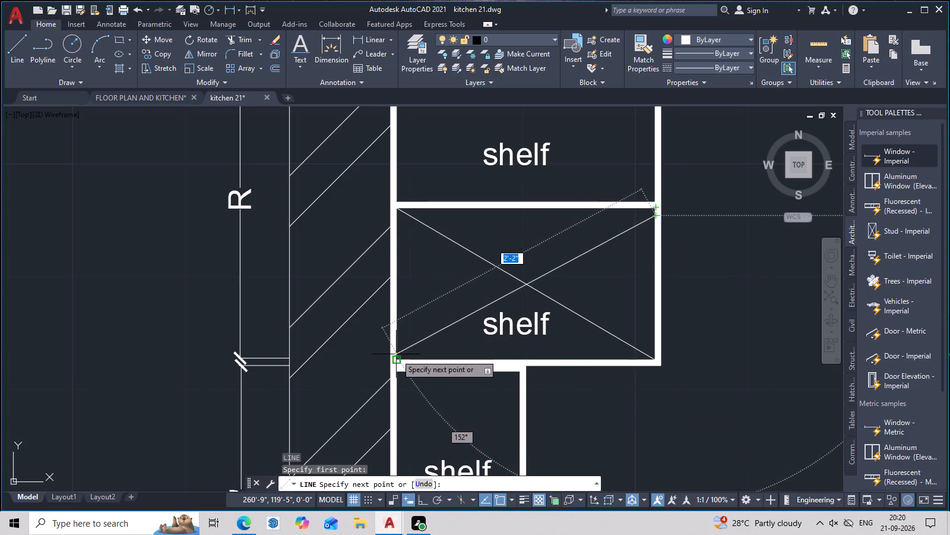
click(396, 356)
key(Escape)
Draw two crossing diagonals between the inner corners of the upper compartment in the 2' wide shelf unit.
scroll(612, 238, up, 1)
scroll(610, 234, down, 3)
middle_drag(614, 284, 617, 300)
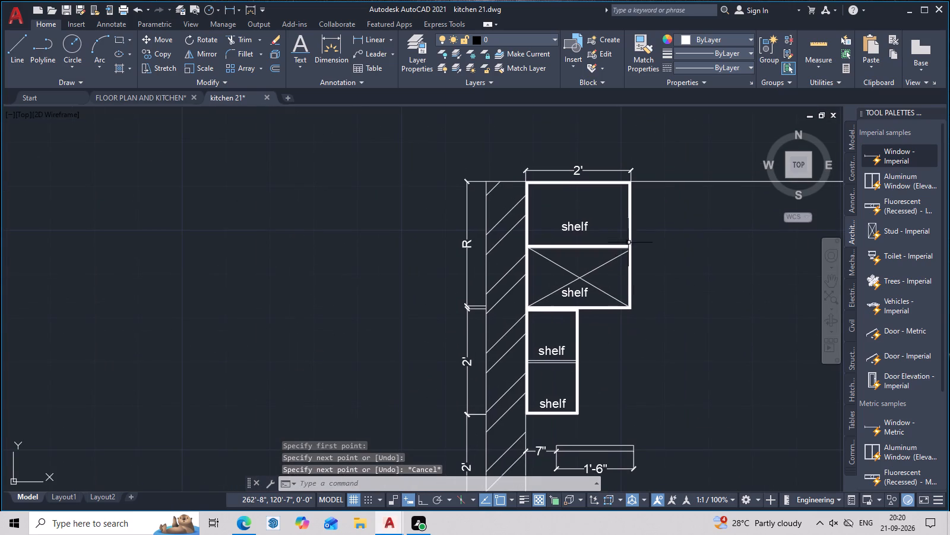
text(l)
key(space)
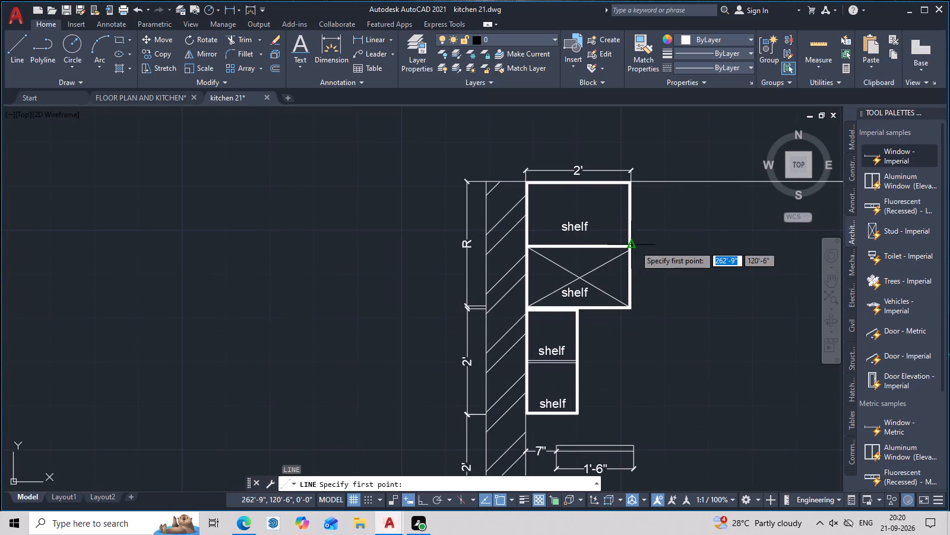
click(631, 246)
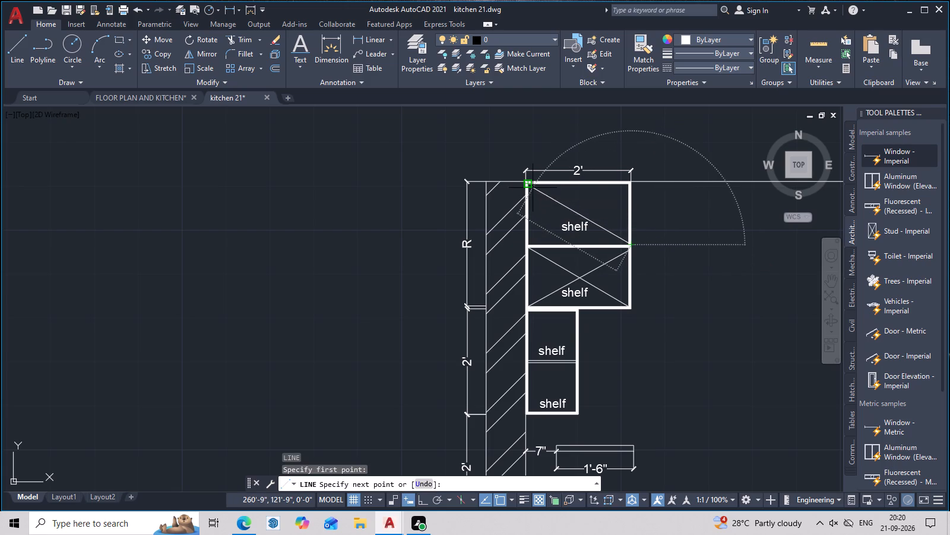
click(533, 188)
key(space)
text(l)
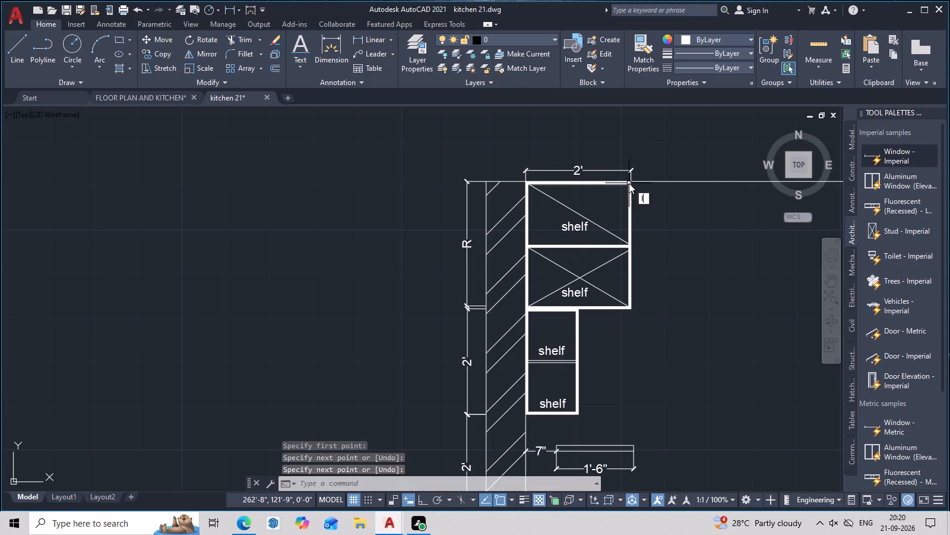
key(space)
scroll(635, 172, up, 2)
click(625, 204)
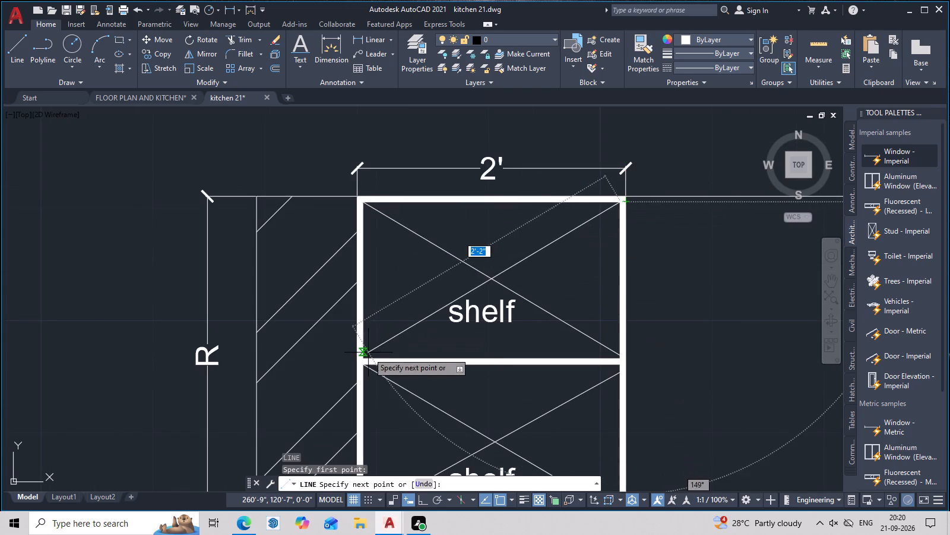
click(367, 356)
key(Escape)
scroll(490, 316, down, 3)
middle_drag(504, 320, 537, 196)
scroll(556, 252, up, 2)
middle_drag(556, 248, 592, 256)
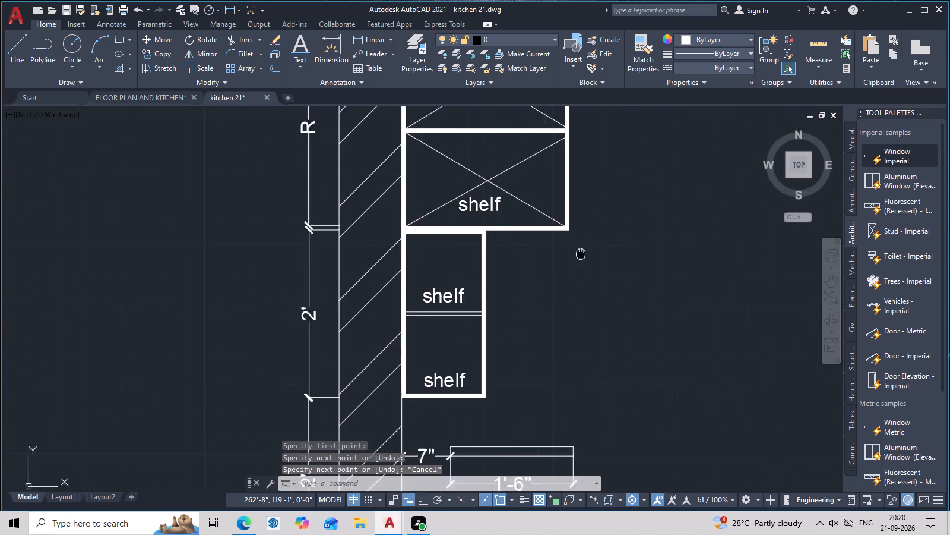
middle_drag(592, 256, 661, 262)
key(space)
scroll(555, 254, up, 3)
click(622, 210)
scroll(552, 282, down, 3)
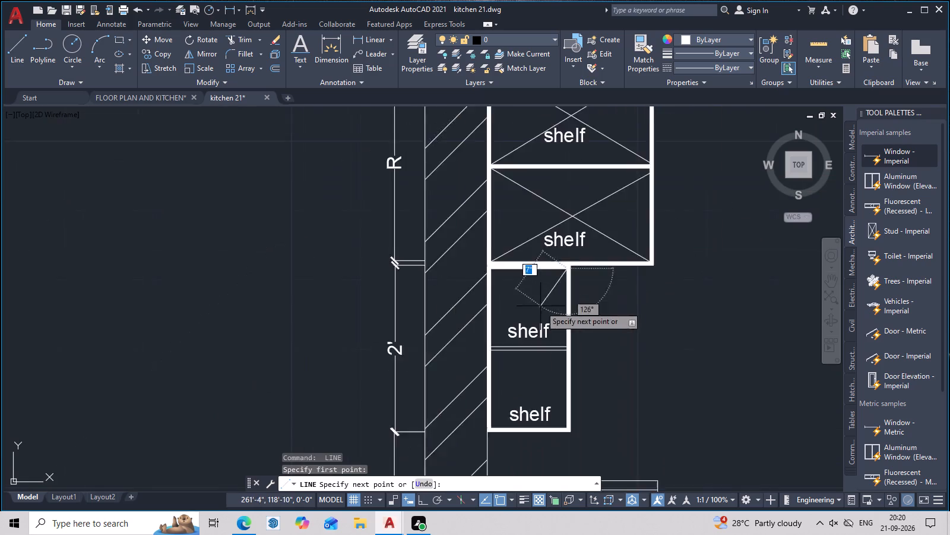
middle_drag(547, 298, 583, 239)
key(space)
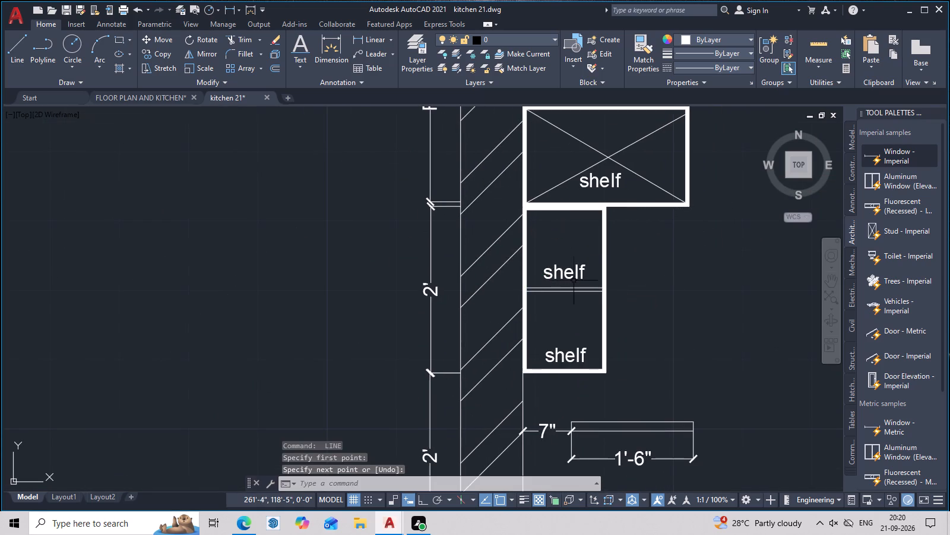
Draw two crossing diagonals across the upper compartment of the narrow shelf unit below the 2' wide one.
key(l)
key(space)
scroll(600, 228, up, 2)
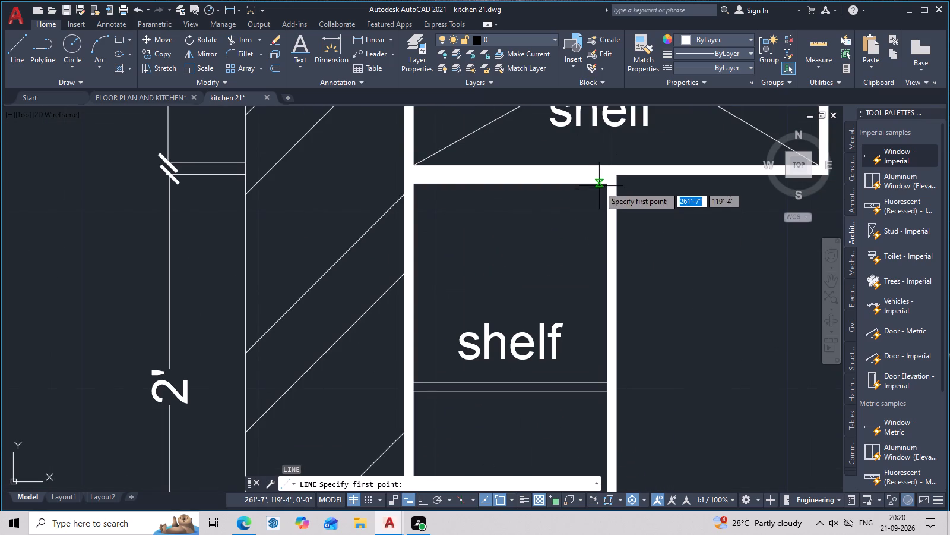
click(609, 187)
click(414, 380)
key(space)
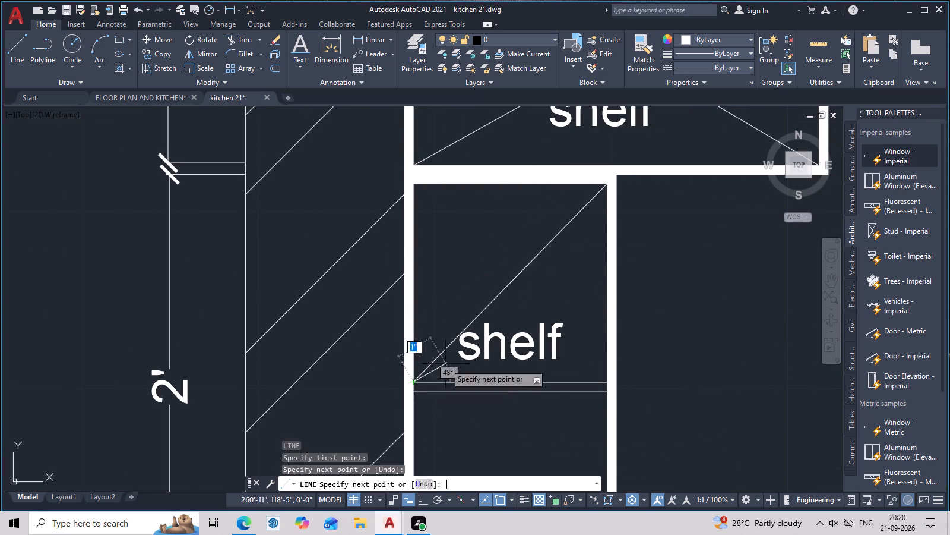
key(space)
click(604, 382)
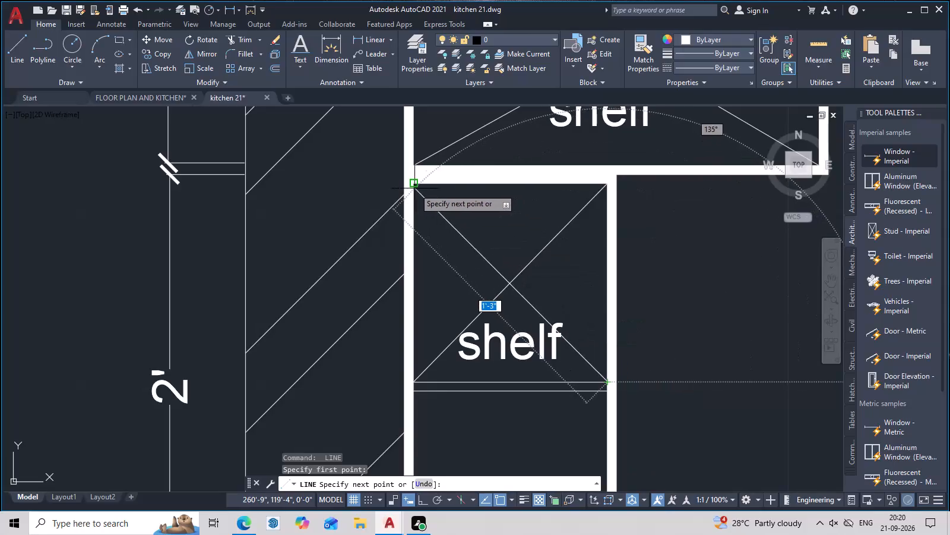
click(414, 188)
key(space)
Draw two crossing diagonals between the inner corners of the lower compartment in the narrow shelf unit.
scroll(479, 233, down, 3)
middle_drag(498, 281, 522, 127)
key(space)
scroll(549, 187, up, 2)
middle_drag(551, 181, 553, 202)
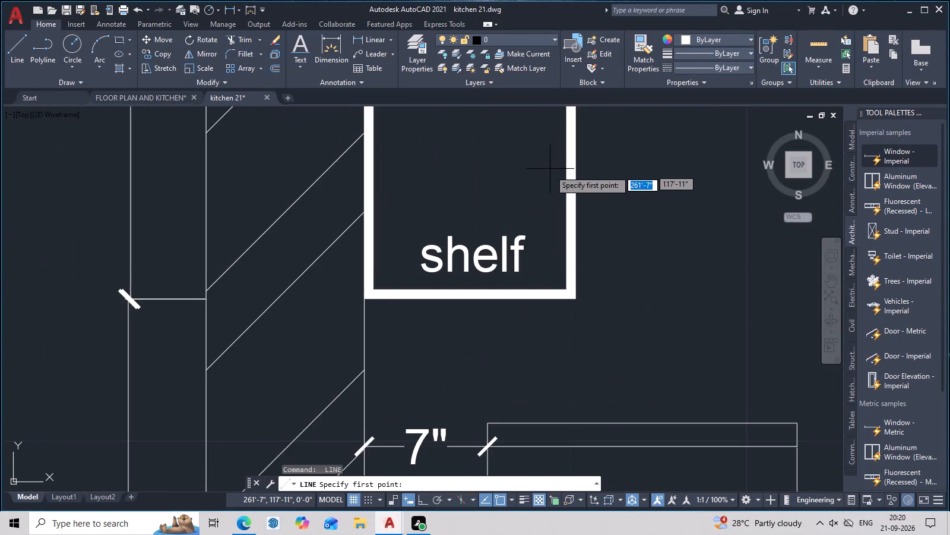
middle_drag(553, 202, 555, 254)
click(571, 166)
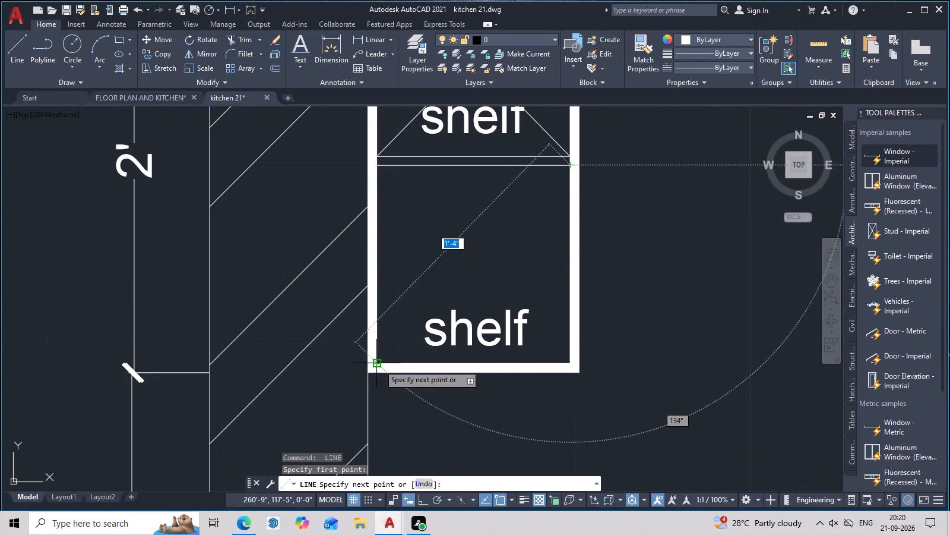
click(379, 363)
key(space)
scroll(547, 358, up, 2)
key(space)
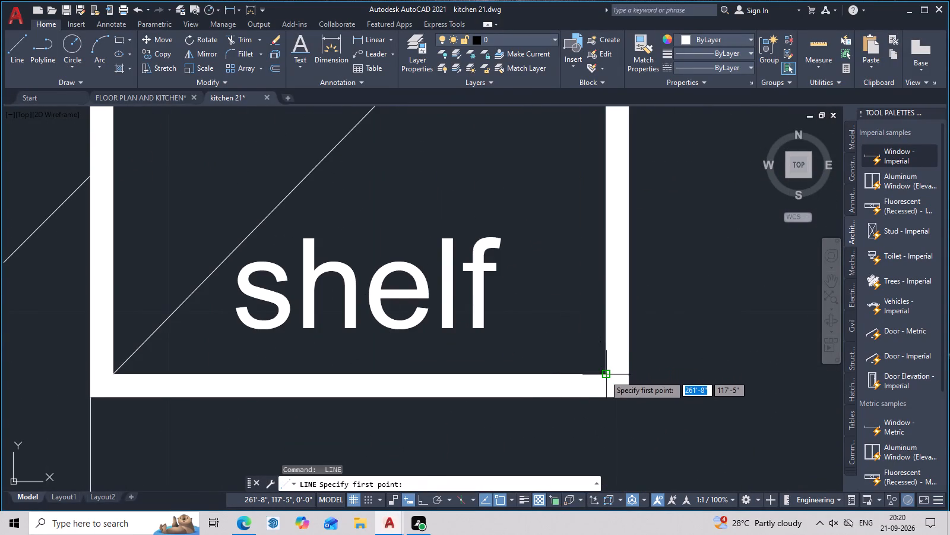
click(604, 375)
scroll(524, 323, down, 1)
middle_drag(533, 336, 603, 379)
scroll(359, 159, down, 2)
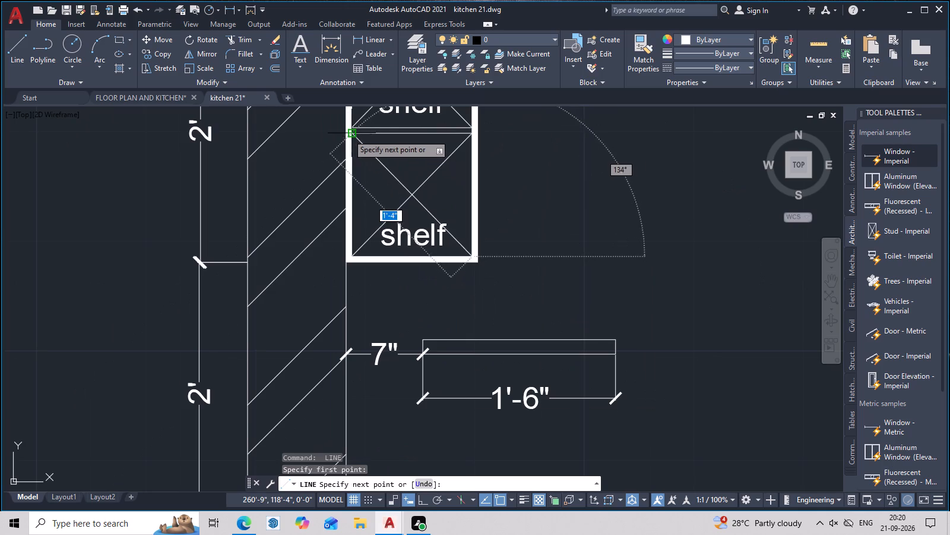
click(348, 134)
key(Escape)
Match the blue-violet properties of a shutter diagonal in the PDR wall cabinet onto all eight diagonals of the wide and narrow shelf units.
scroll(501, 200, down, 3)
middle_drag(520, 216, 477, 367)
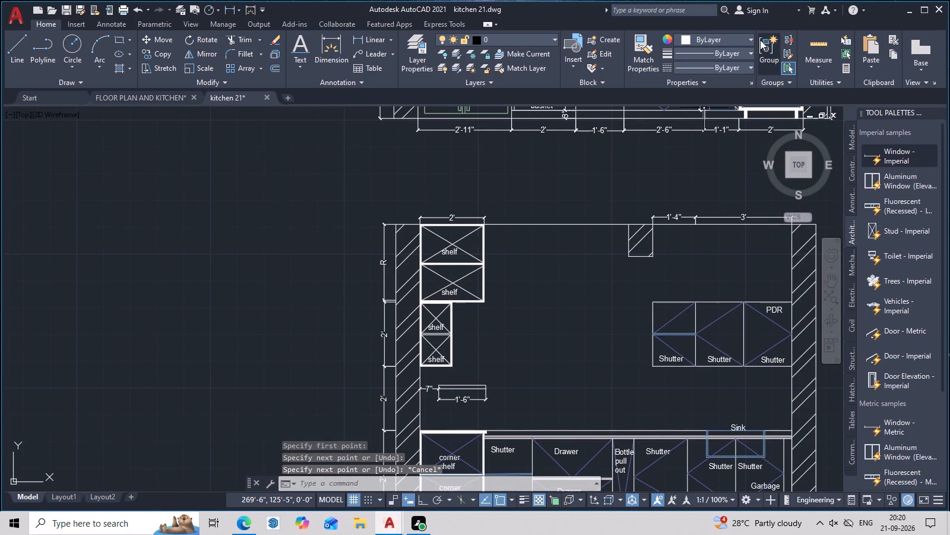
click(643, 42)
click(721, 316)
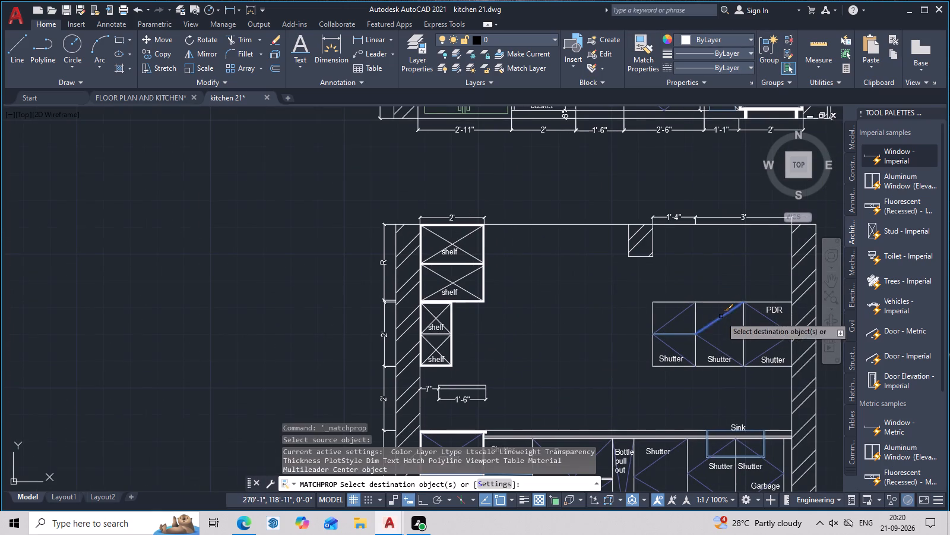
click(464, 249)
click(464, 235)
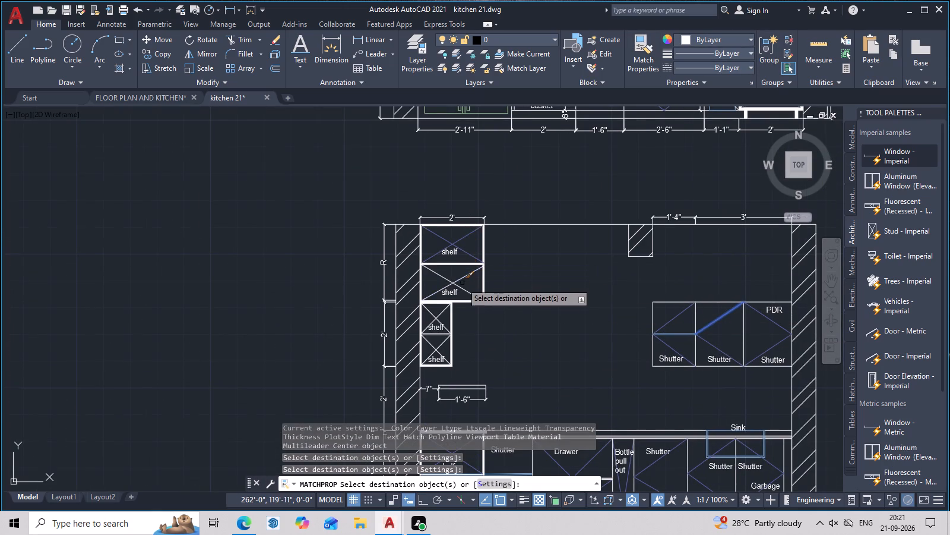
click(463, 276)
click(464, 289)
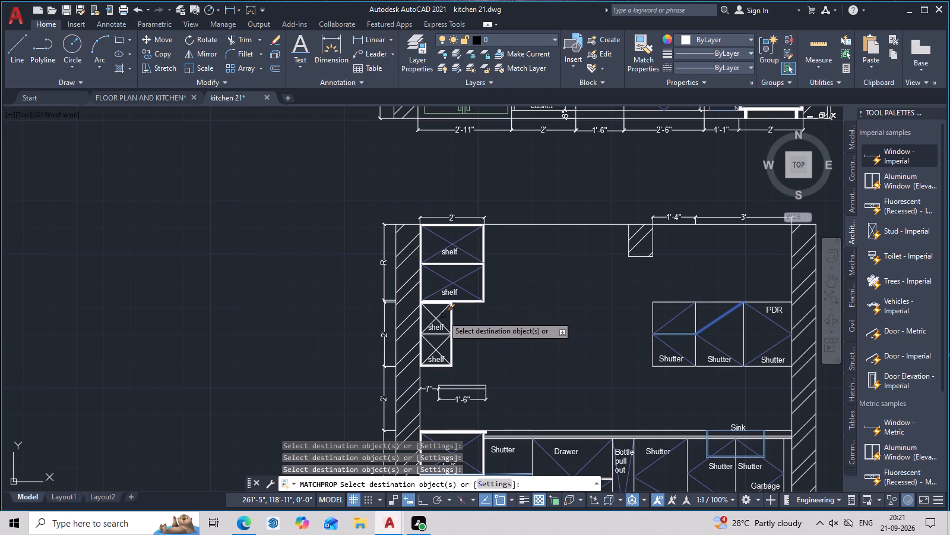
click(442, 313)
click(432, 313)
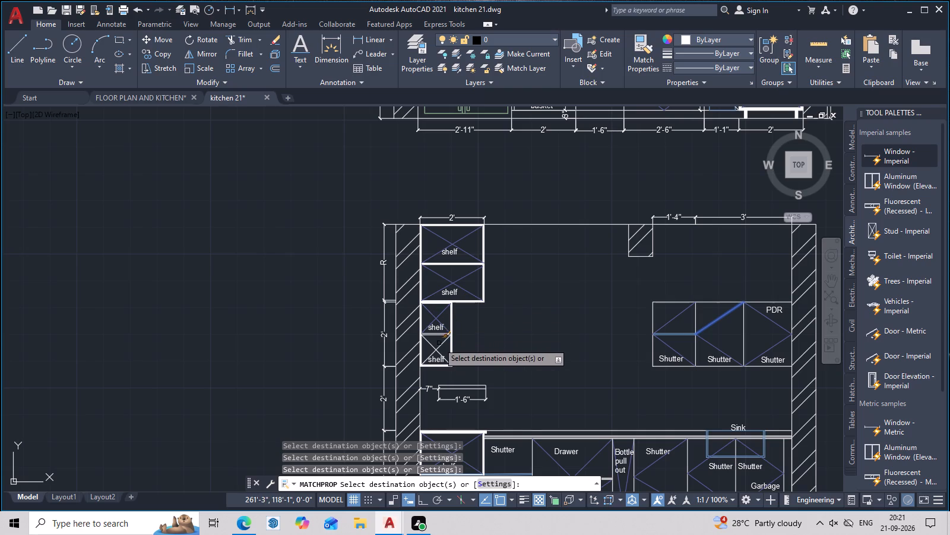
click(441, 345)
click(430, 345)
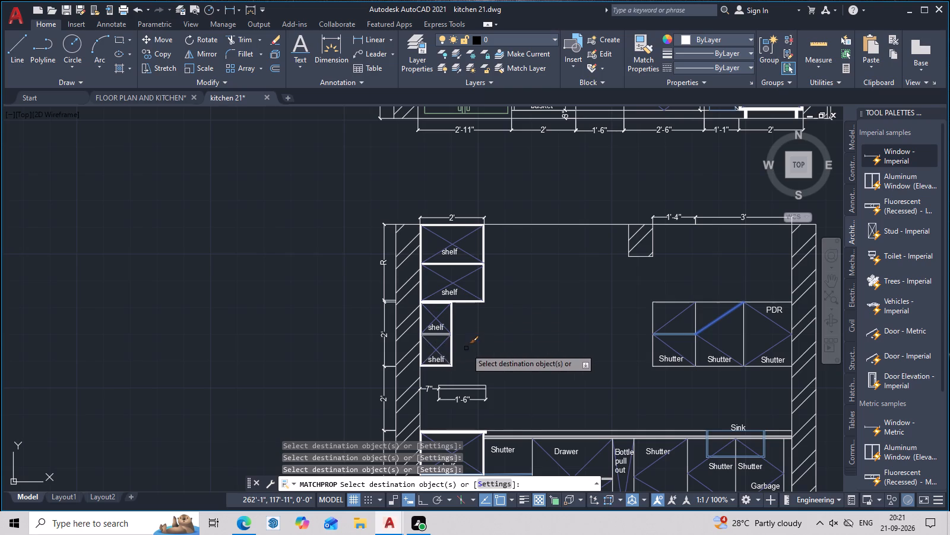
scroll(466, 348, down, 3)
middle_drag(505, 353, 522, 332)
key(Escape)
Set up a plot with the DWG To PDF.pc3 plotter and a window area enclosing both kitchen elevations.
scroll(597, 285, down, 2)
middle_drag(603, 300, 604, 294)
scroll(604, 297, up, 2)
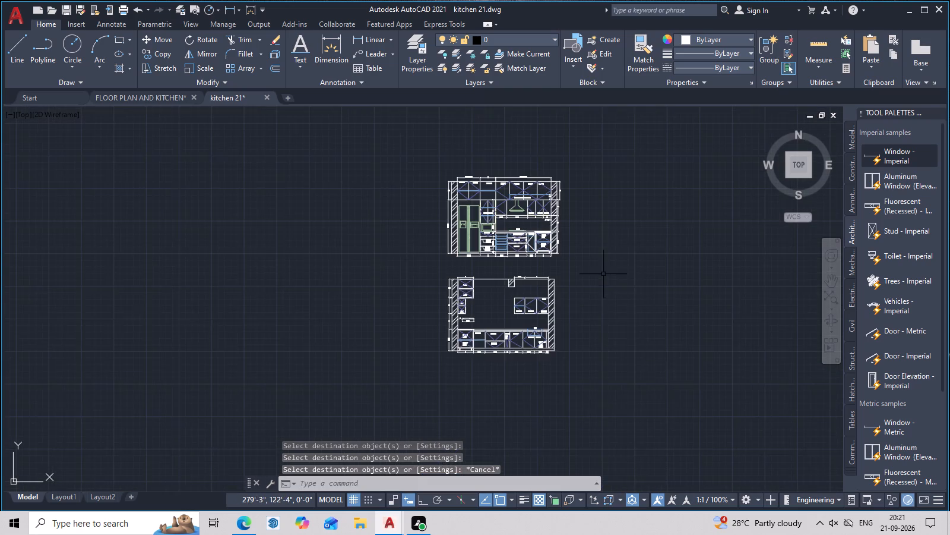
middle_drag(603, 274, 636, 274)
scroll(630, 244, up, 2)
middle_drag(629, 243, 706, 280)
scroll(703, 276, down, 1)
middle_drag(702, 284, 704, 294)
middle_drag(625, 243, 618, 228)
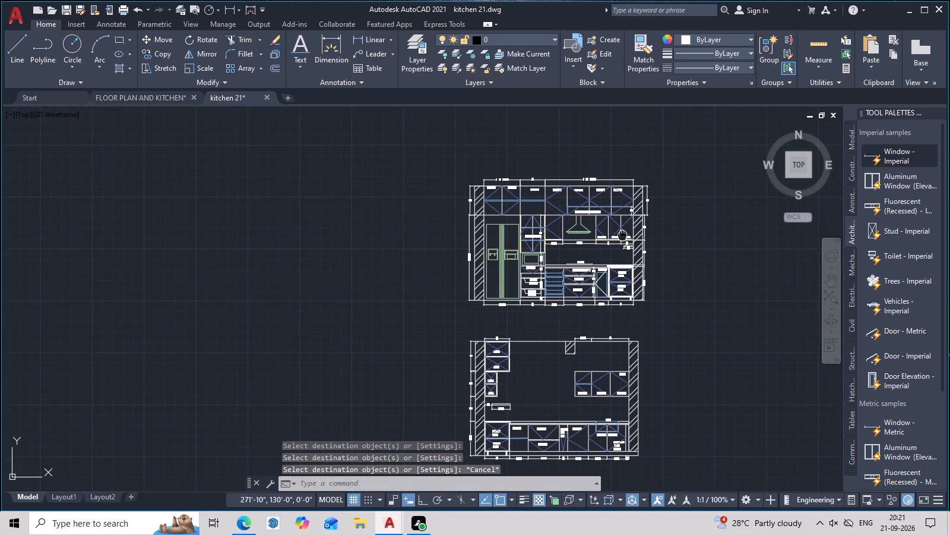
middle_drag(618, 228, 574, 197)
key(ctrl+p)
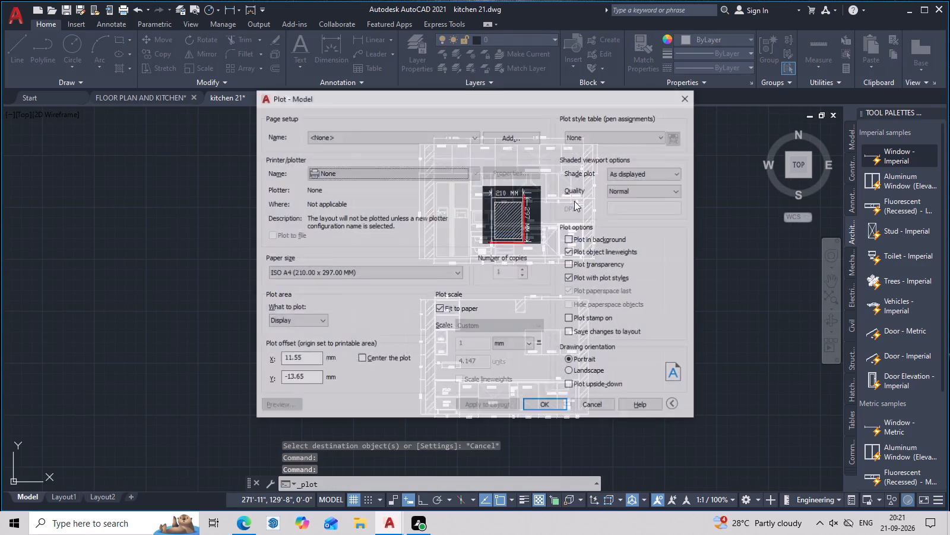
click(368, 168)
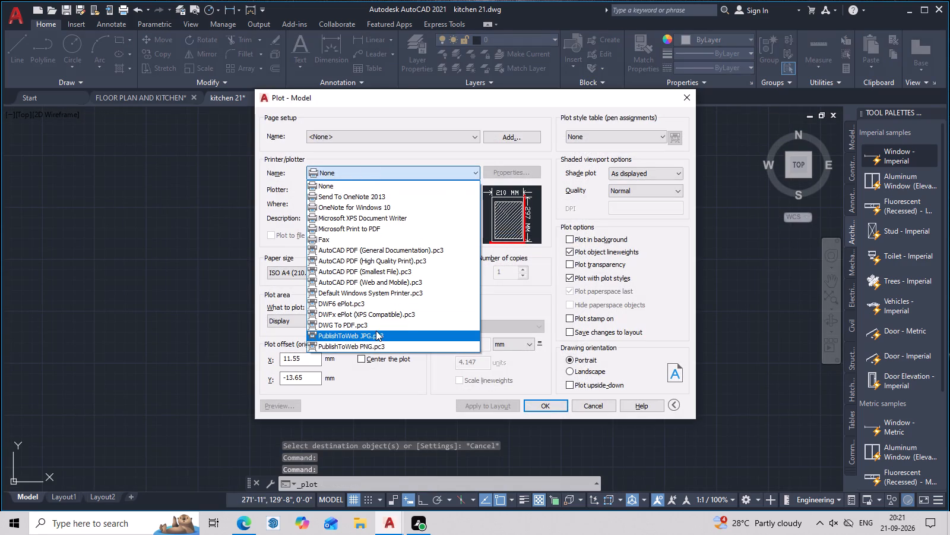
click(376, 326)
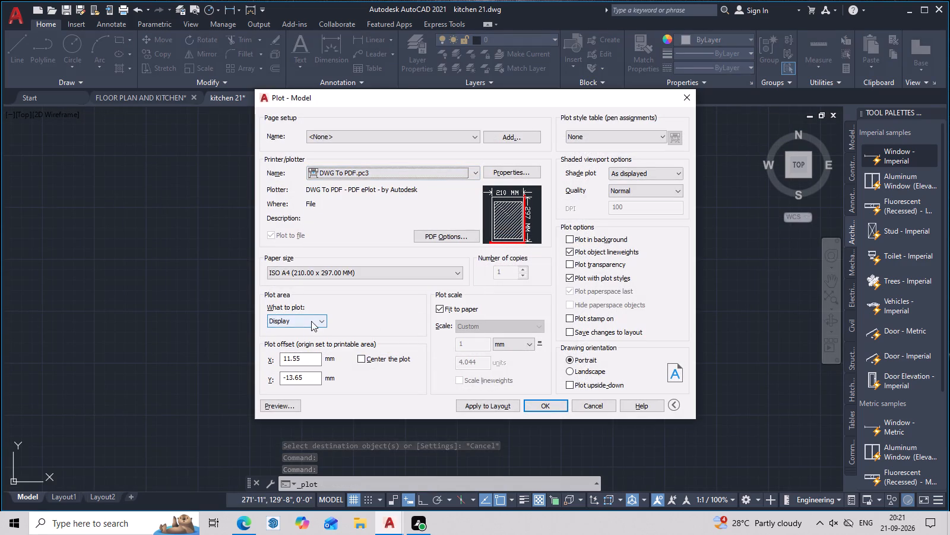
click(311, 321)
click(309, 353)
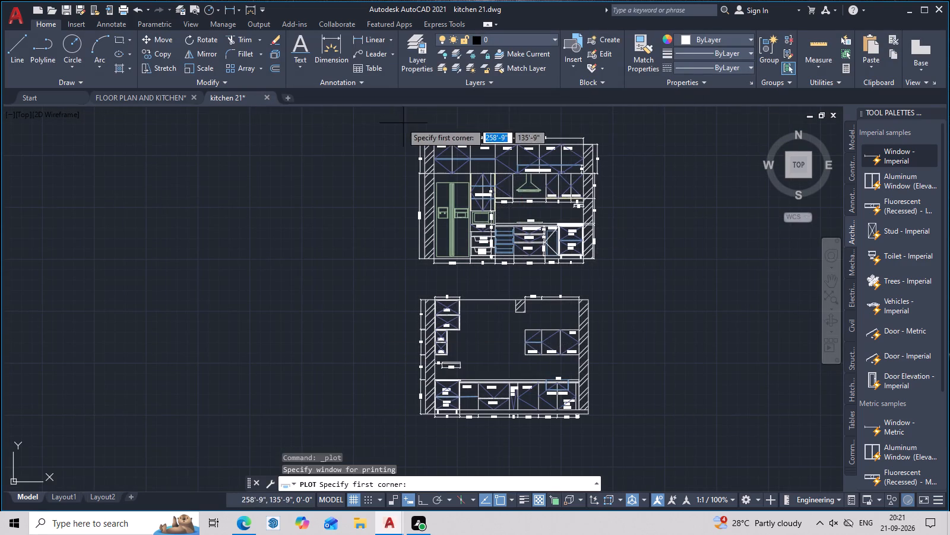
click(389, 117)
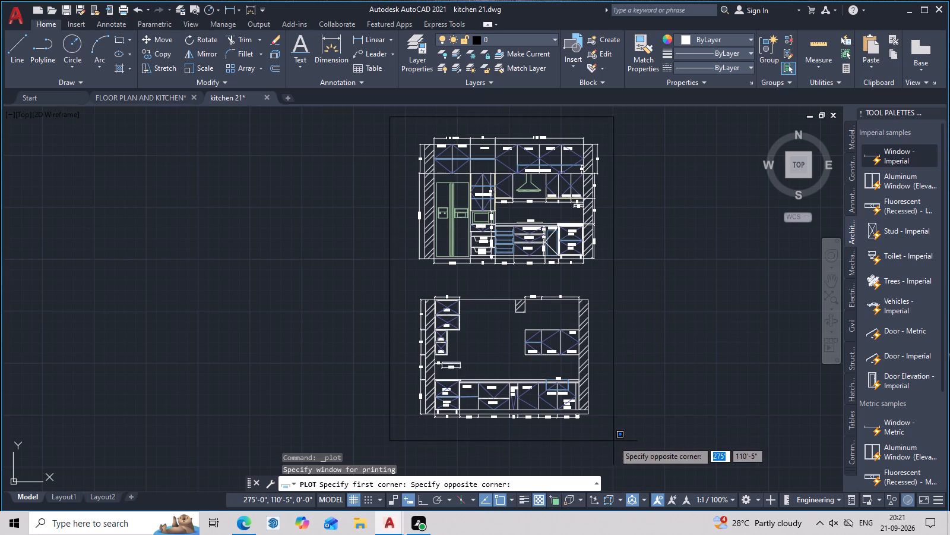
click(613, 441)
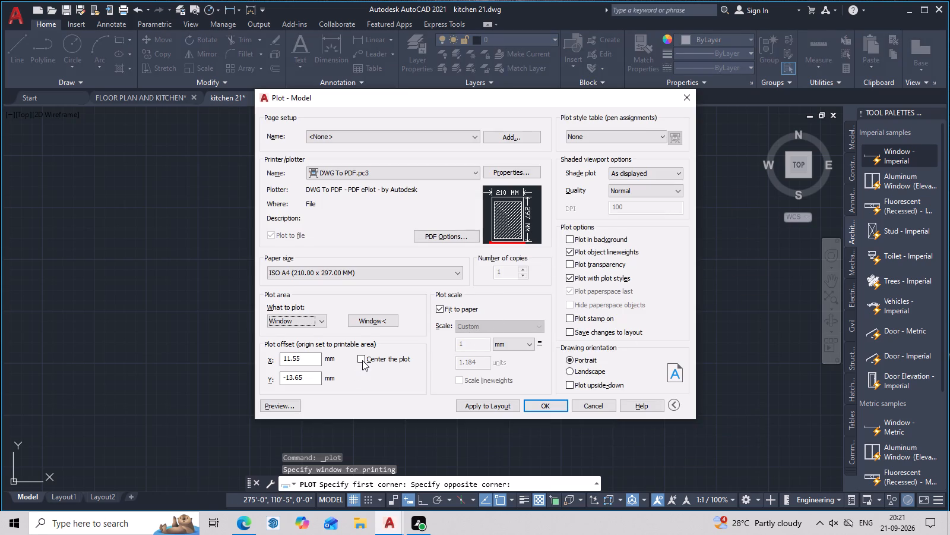
Centre the plot, turn off plotting of object lineweights and set the shaded viewport quality to Maximum.
click(362, 360)
click(570, 249)
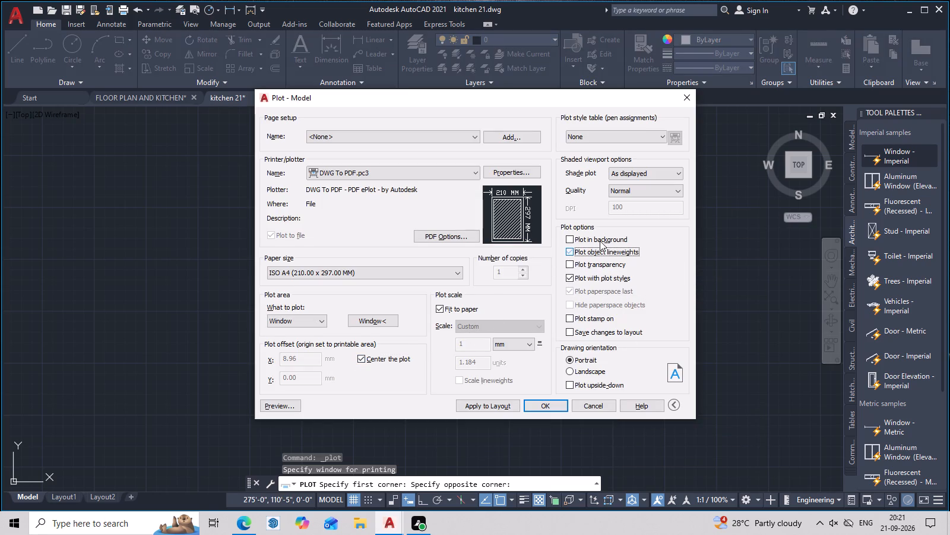
click(638, 193)
click(635, 232)
Preview the plot and examine the linework, labels and dimensions of both kitchen elevations.
click(292, 407)
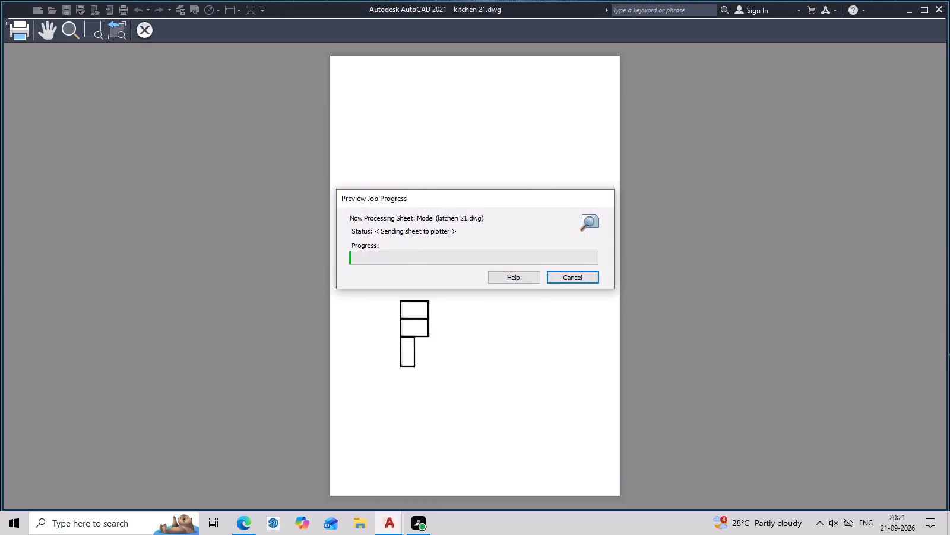
scroll(477, 274, up, 3)
scroll(492, 265, down, 2)
middle_drag(496, 271, 501, 304)
scroll(458, 216, up, 3)
scroll(525, 231, down, 2)
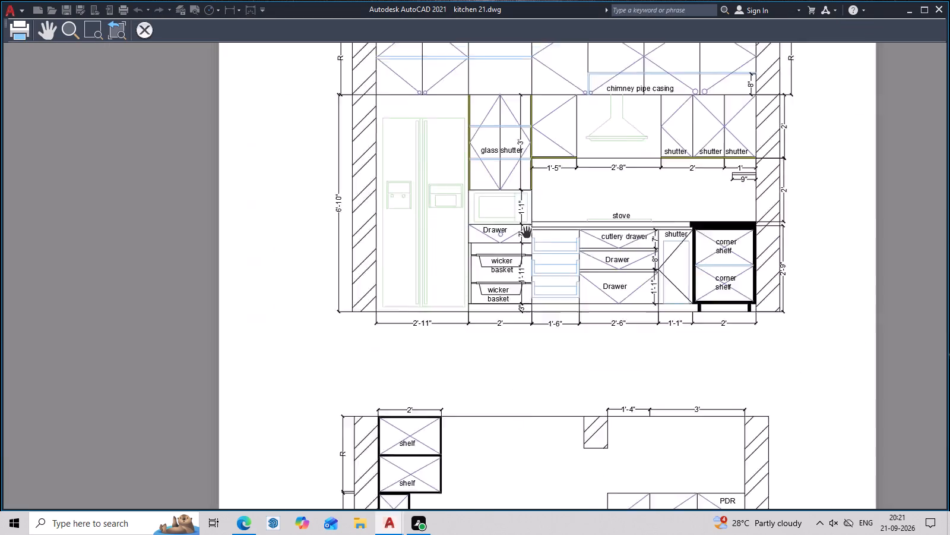
scroll(526, 234, down, 1)
middle_drag(569, 298, 588, 348)
key(Escape)
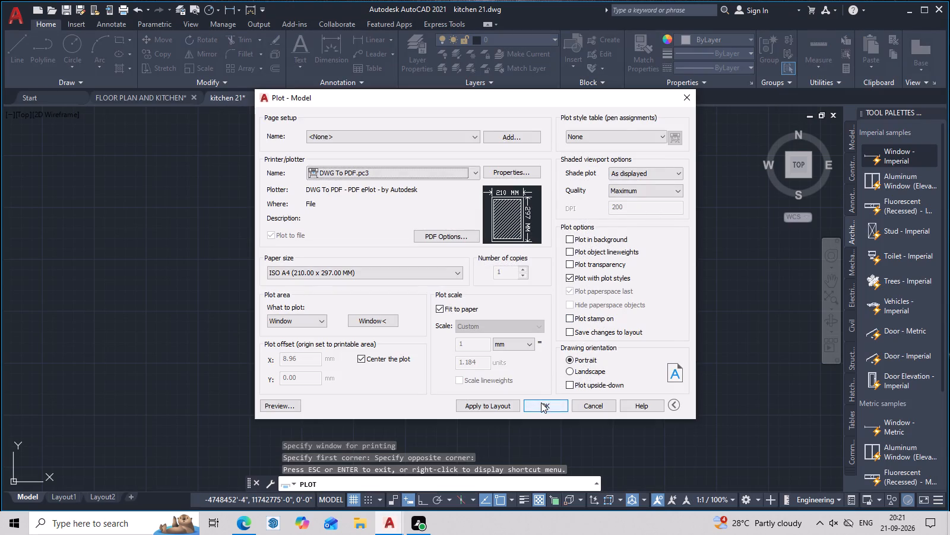
Plot the elevations to the Desktop as kitchen 21-Model.pdf and close the PDF that opens.
click(541, 402)
click(319, 234)
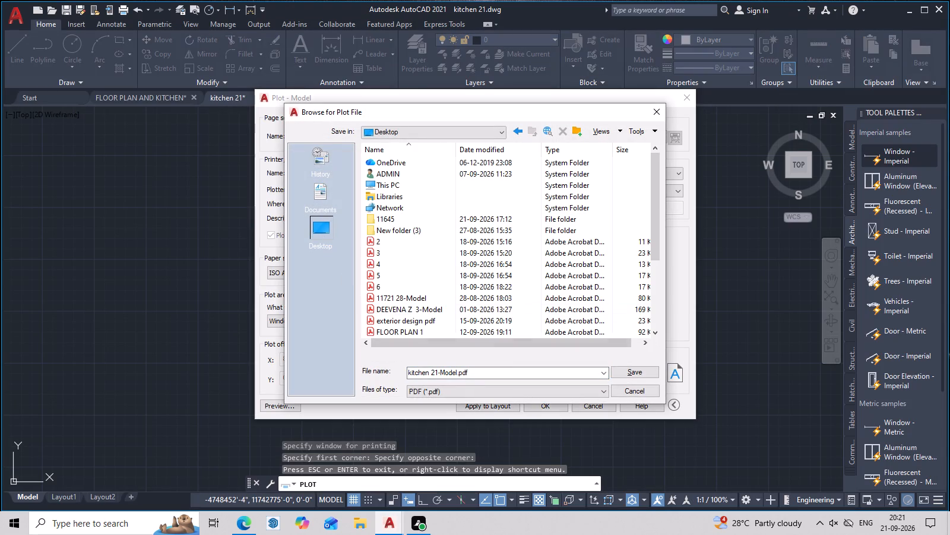
double_click(636, 371)
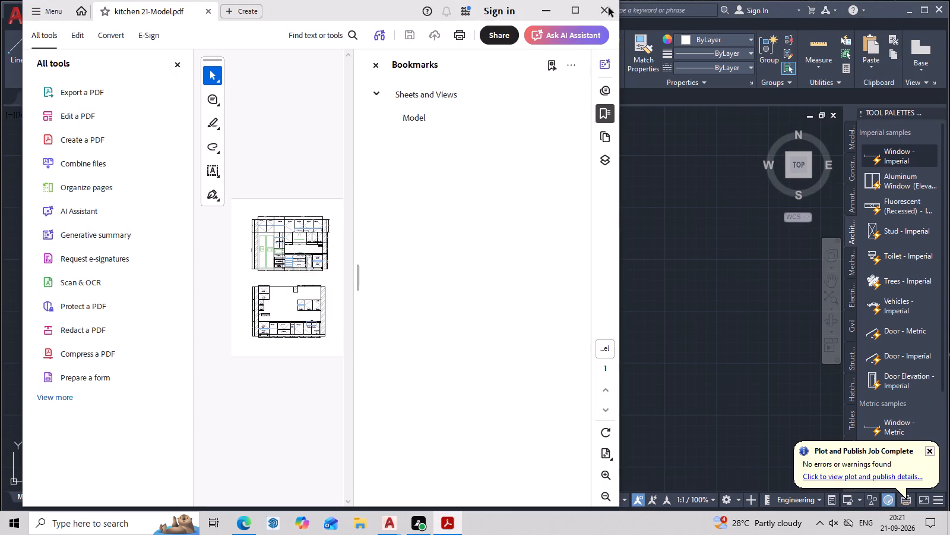
click(609, 8)
In the FLOOR PLAN AND KITCHEN drawing, set up a DWG To PDF.pc3 plot with a window area enclosing the whole floor plan.
click(145, 96)
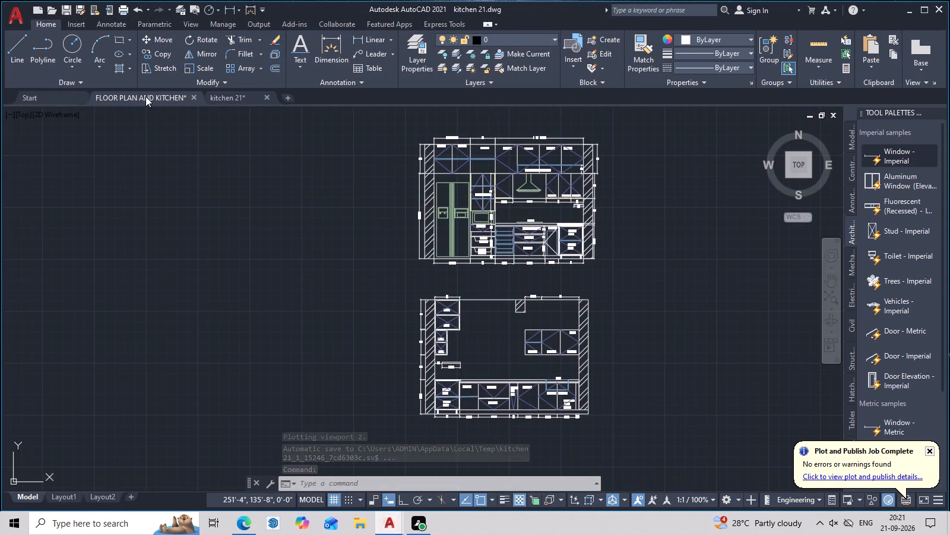
middle_drag(359, 176, 340, 156)
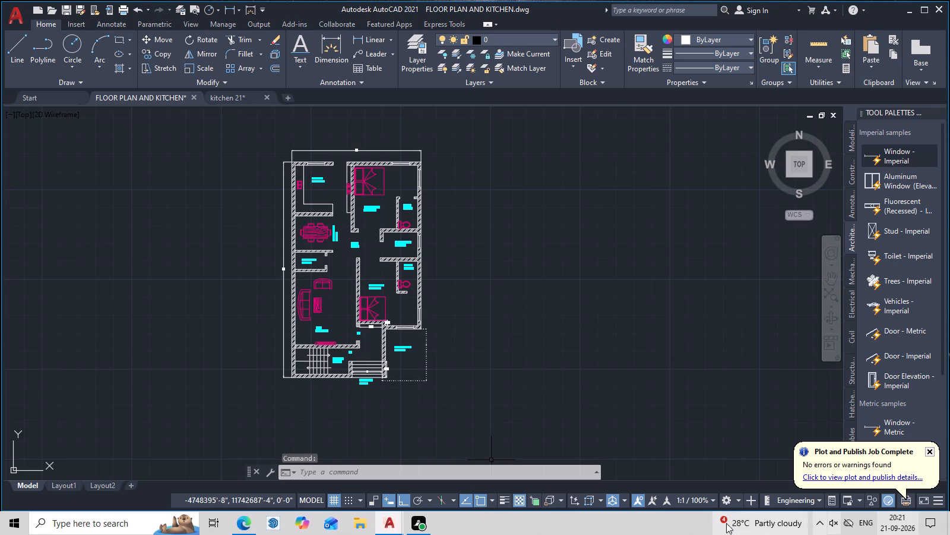
middle_drag(375, 312, 479, 372)
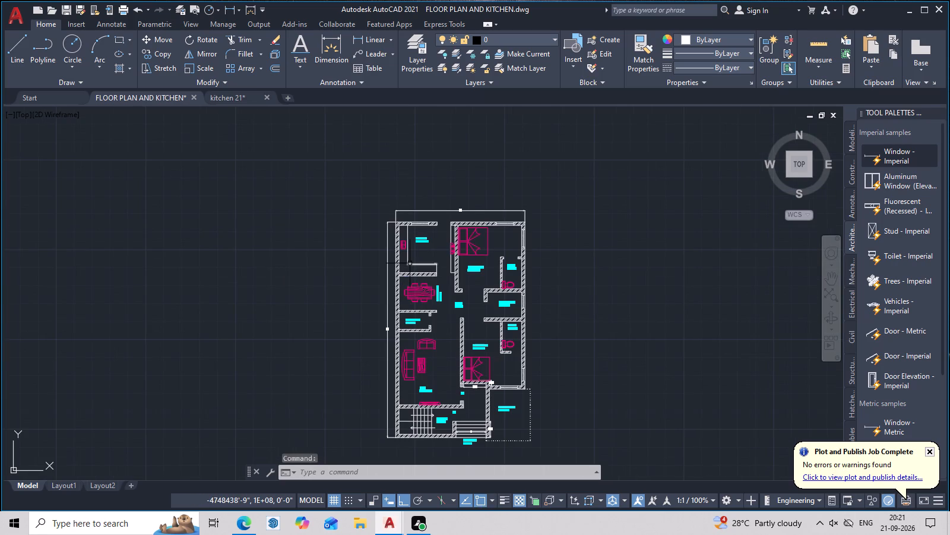
key(ctrl+p)
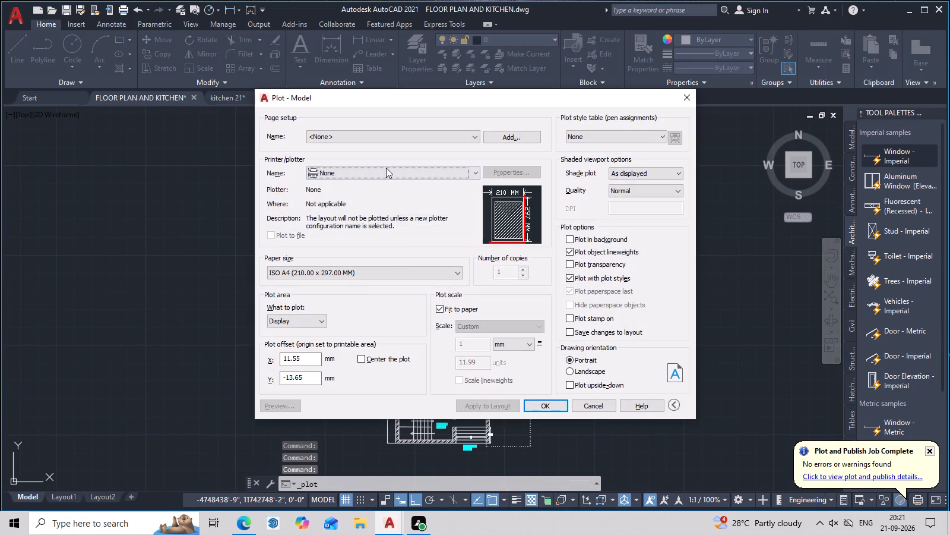
click(386, 168)
click(390, 330)
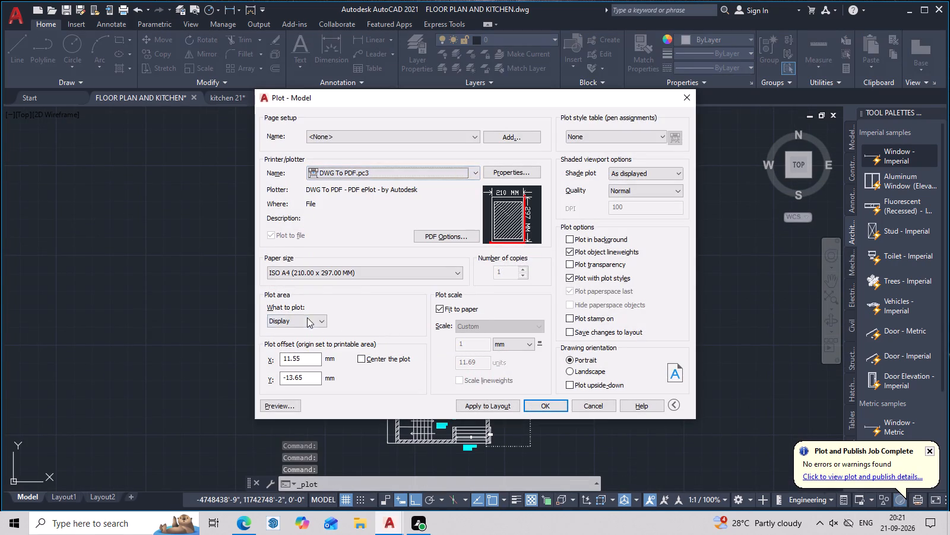
click(304, 316)
click(308, 361)
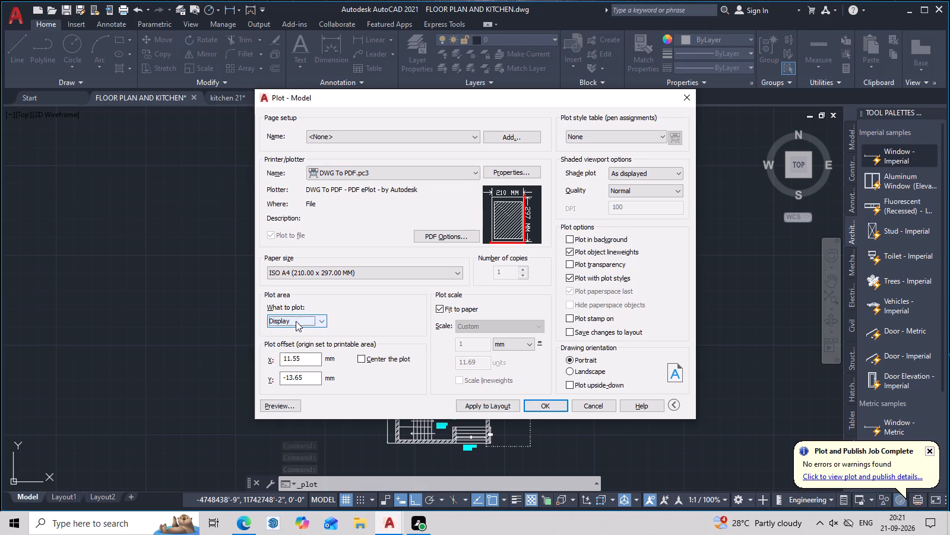
click(296, 321)
click(299, 351)
click(350, 191)
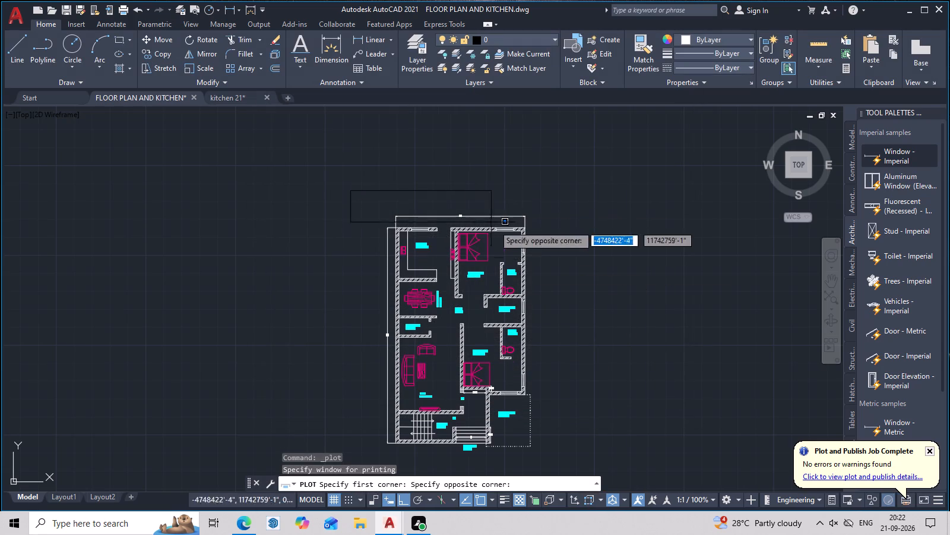
click(573, 468)
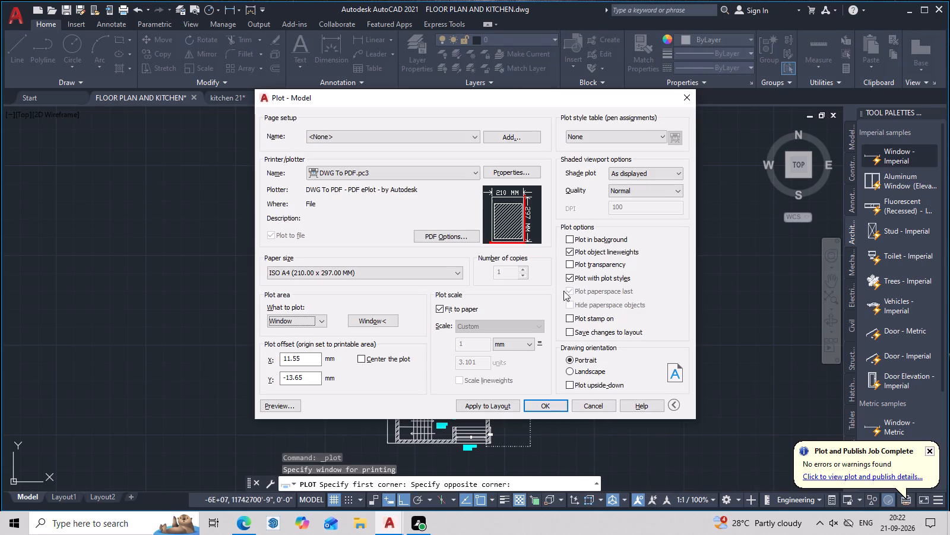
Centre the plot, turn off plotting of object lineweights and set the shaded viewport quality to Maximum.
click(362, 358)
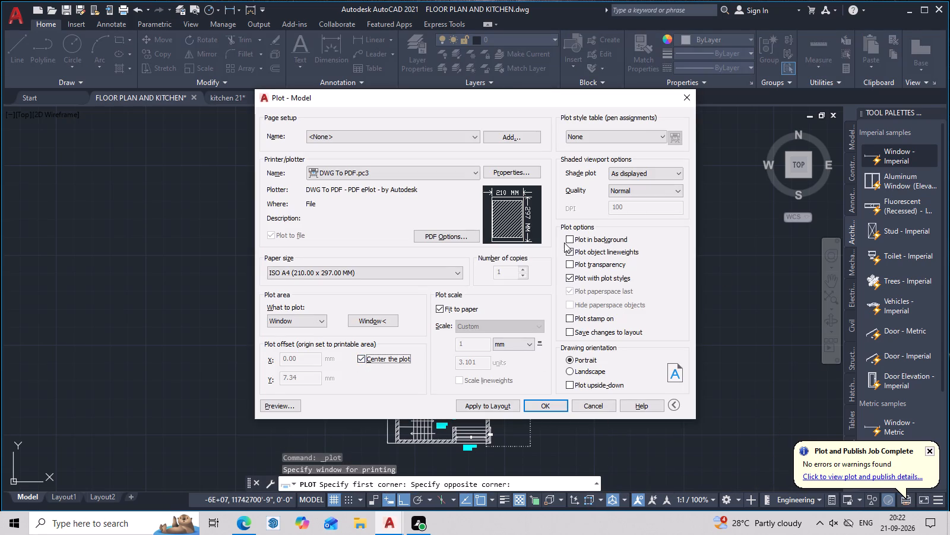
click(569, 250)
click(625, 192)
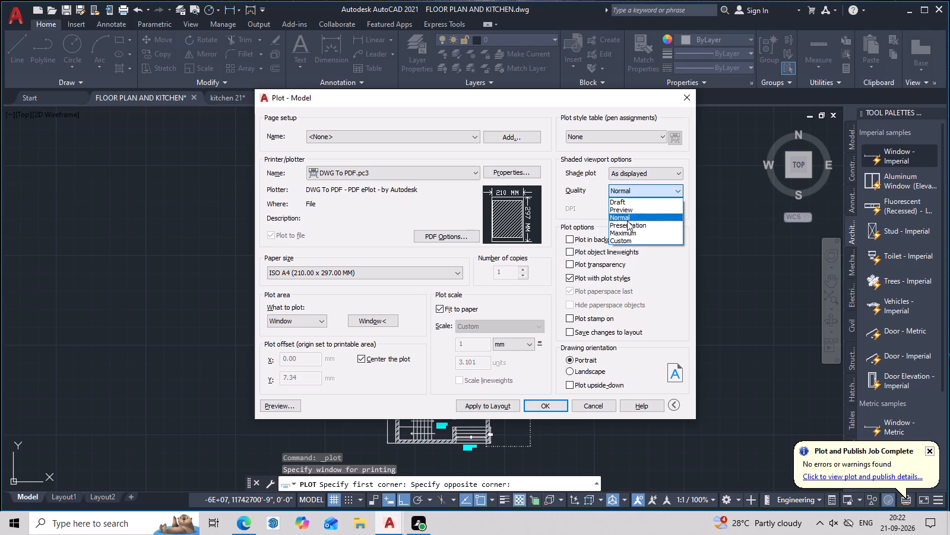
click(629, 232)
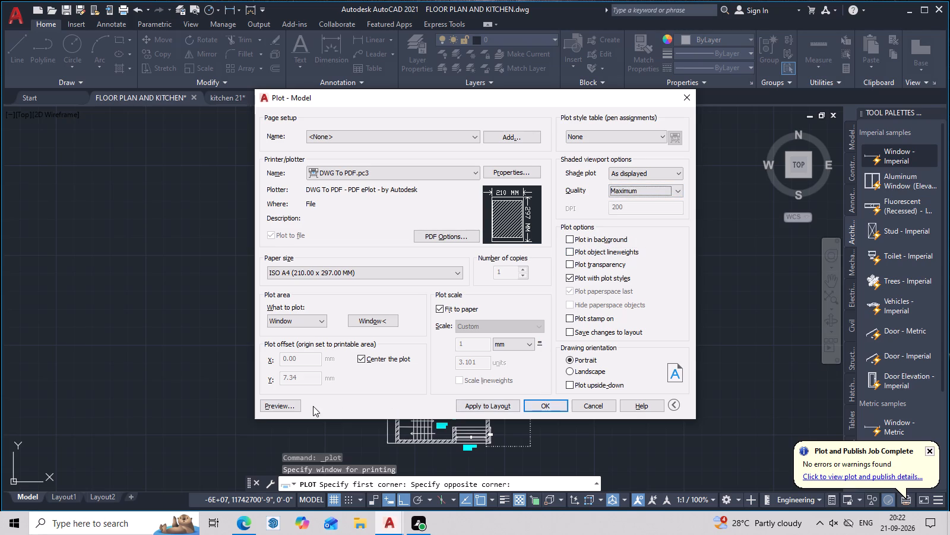
Preview the floor plan plot, examine the room labels, furniture and walls, and close the plot setup without plotting.
click(291, 407)
scroll(455, 279, up, 4)
scroll(508, 284, down, 2)
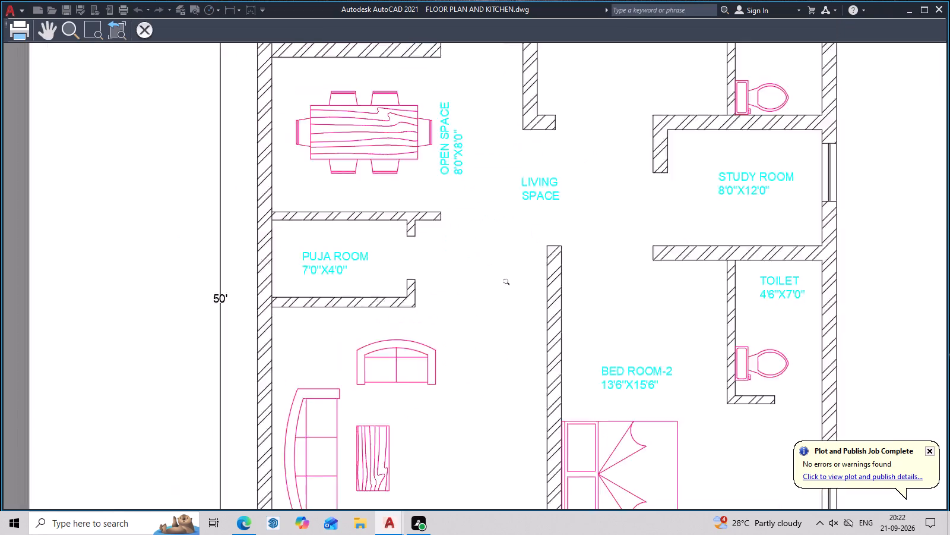
scroll(508, 284, down, 2)
middle_drag(552, 306, 489, 312)
scroll(482, 307, up, 3)
scroll(562, 309, down, 2)
scroll(674, 222, down, 2)
key(space)
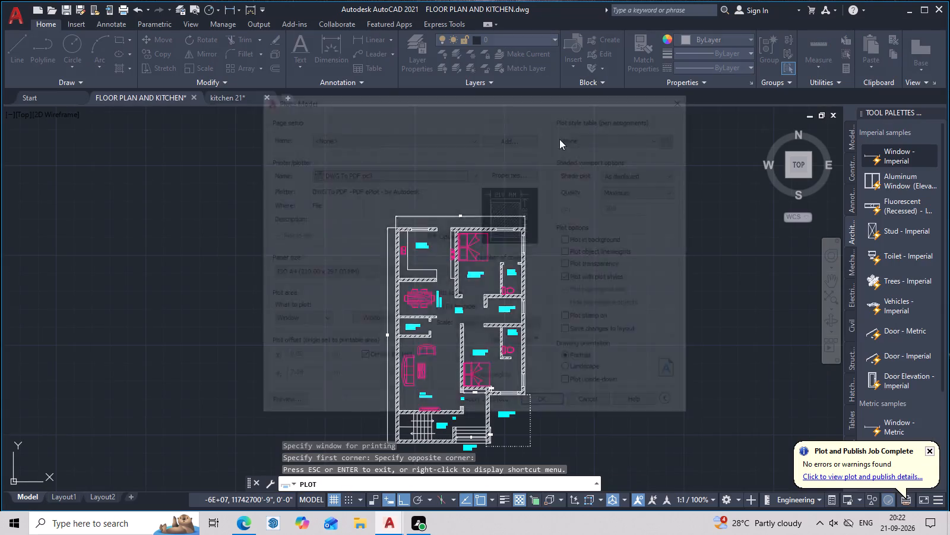
click(683, 99)
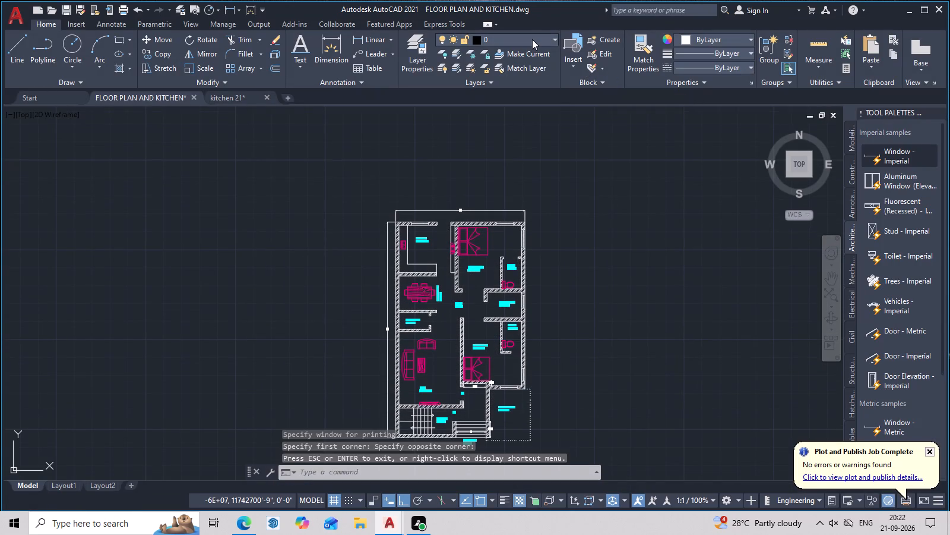
Change the text layer's colour to index colour 20 so the room labels are orange-red.
click(532, 39)
double_click(483, 97)
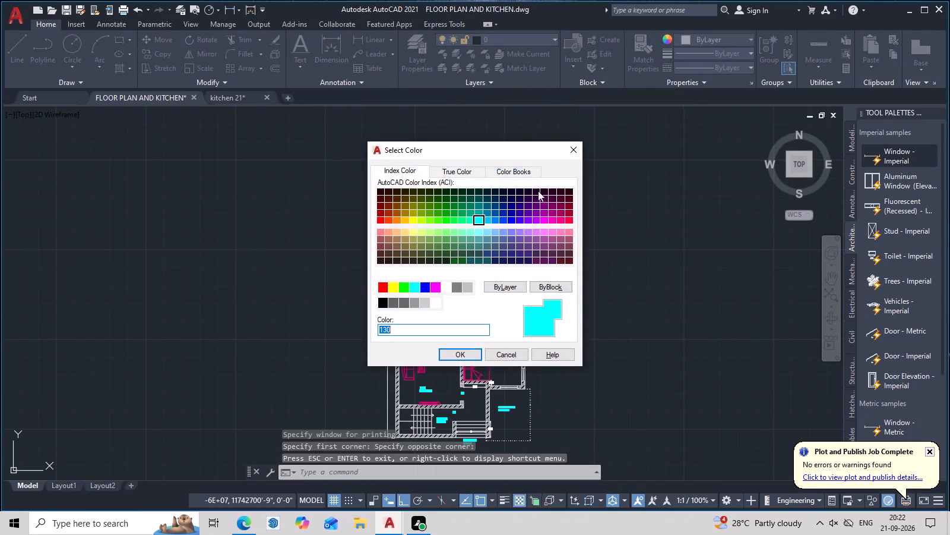
click(514, 221)
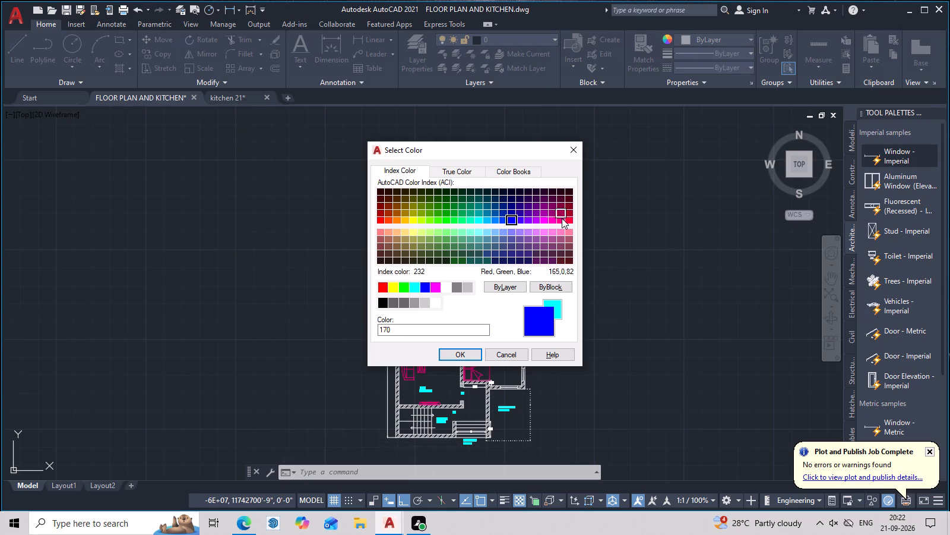
click(385, 221)
click(467, 351)
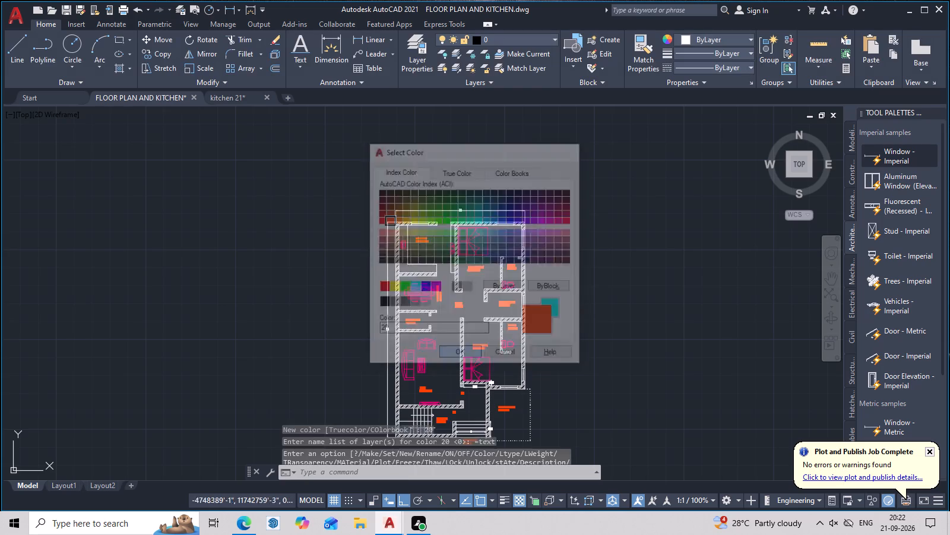
Set up a DWG To PDF.pc3 plot with a window area enclosing the whole floor plan.
key(ctrl+p)
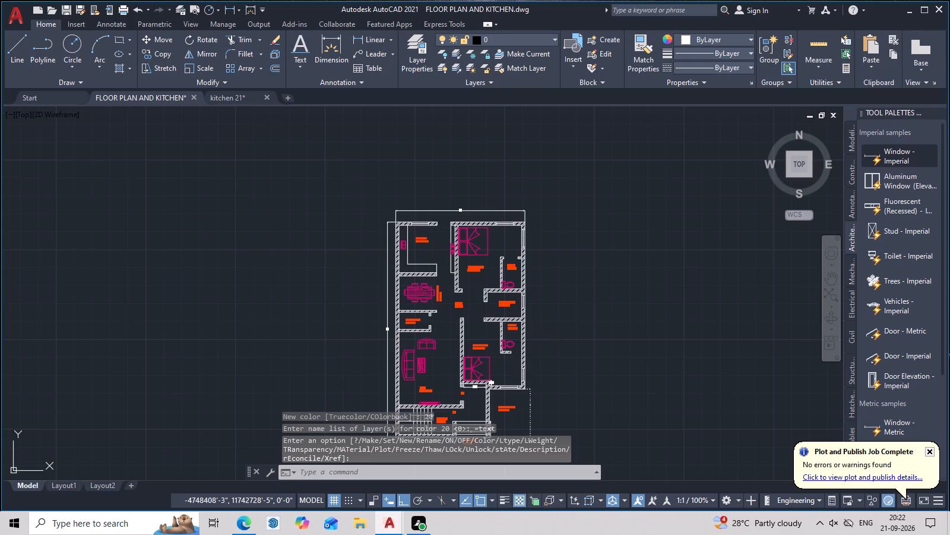
click(413, 177)
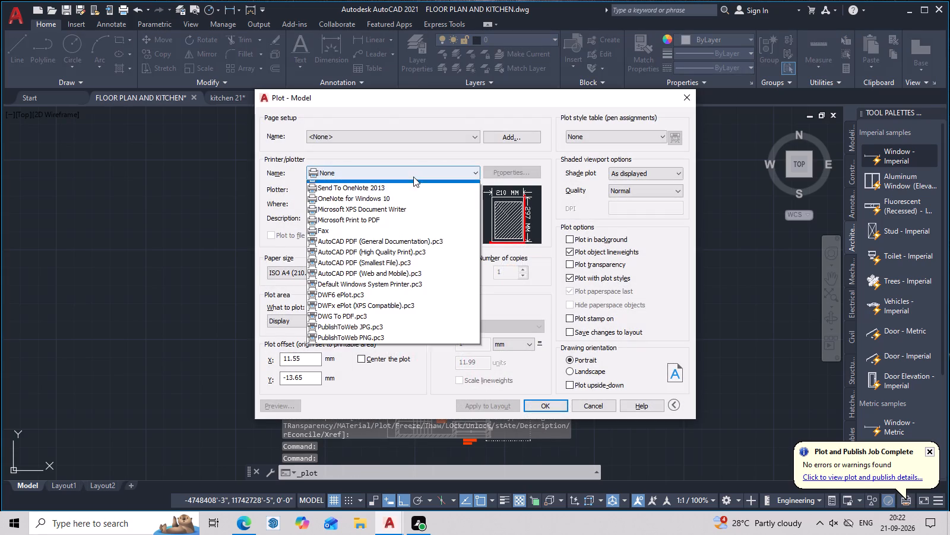
click(382, 323)
click(303, 323)
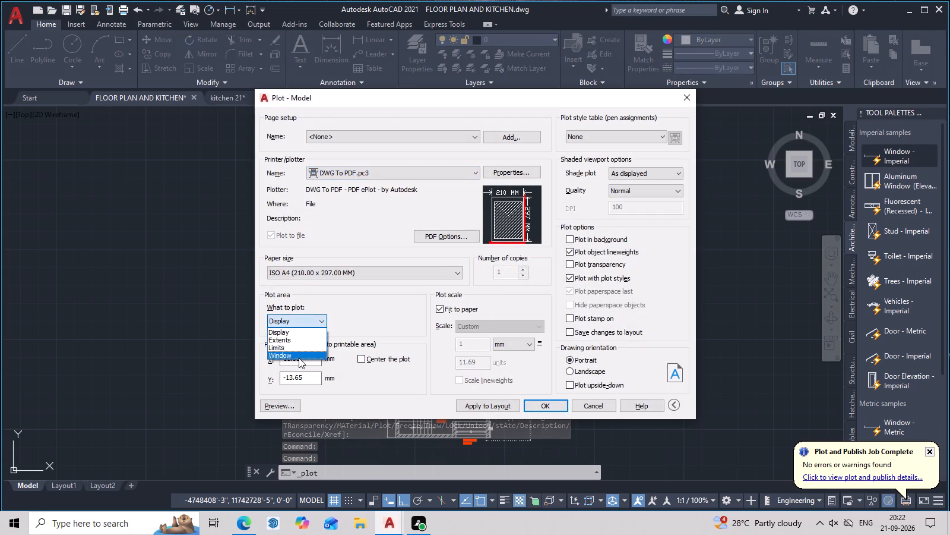
click(299, 358)
click(341, 188)
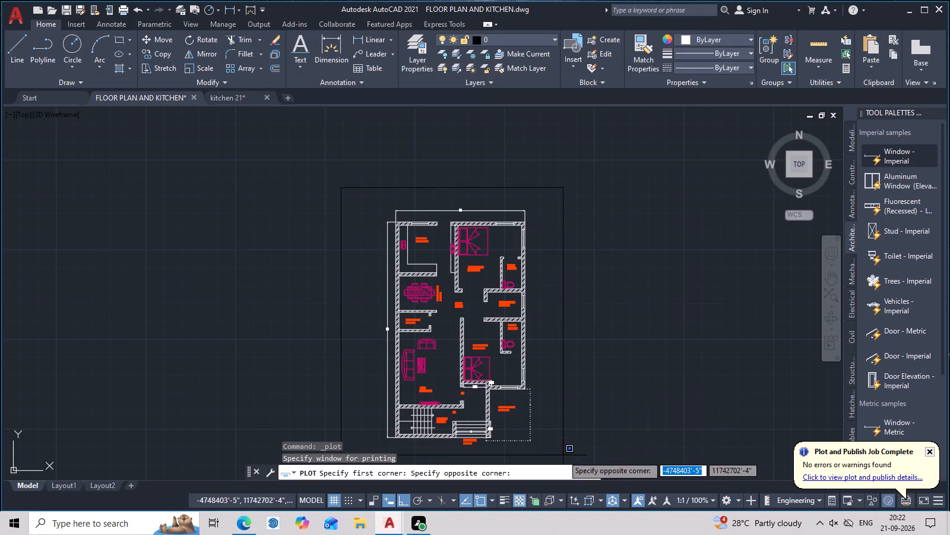
click(563, 455)
Centre the plot, turn off plotting of object lineweights and set the shaded viewport quality to Maximum.
click(360, 357)
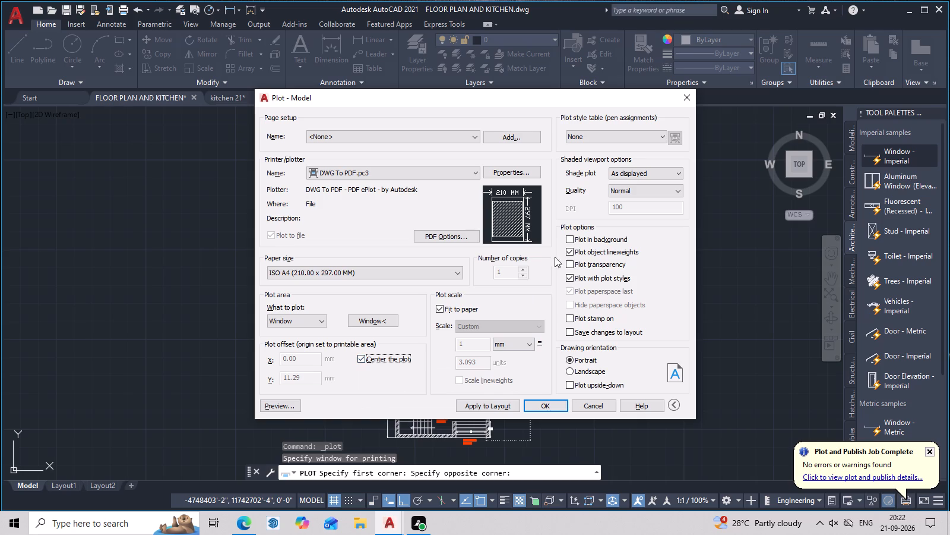
click(571, 251)
click(652, 191)
click(658, 234)
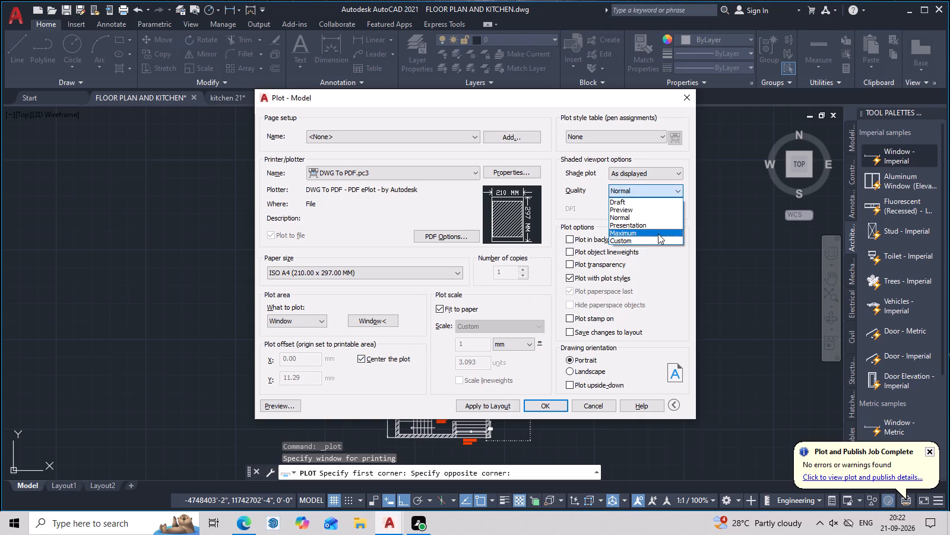
Plot the floor plan to the Desktop with the file name FLOOR PLAN Model.pdf 21 and close the PDF that opens.
click(553, 402)
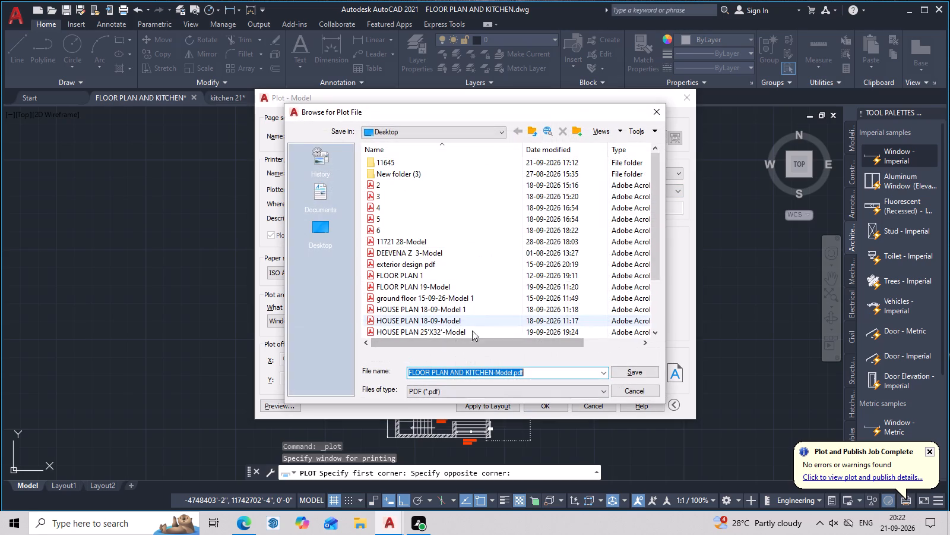
click(316, 224)
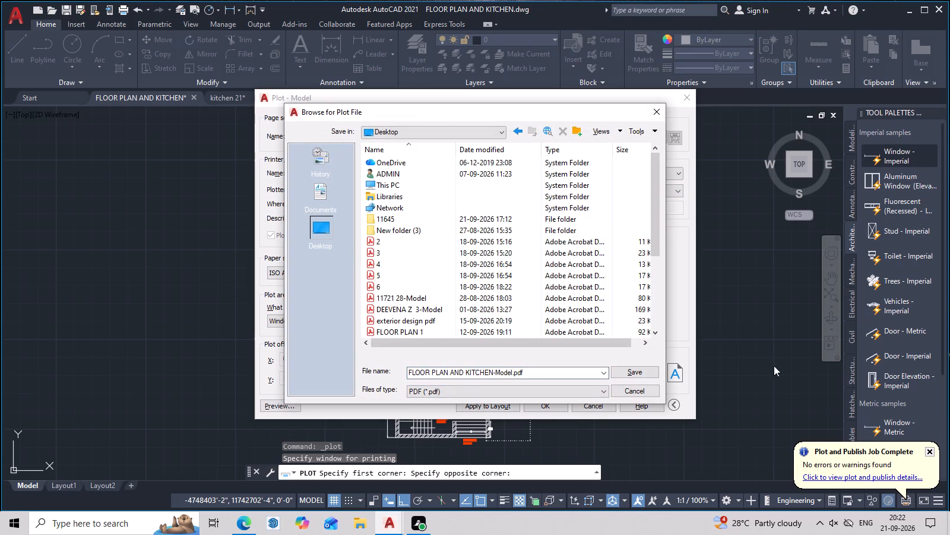
click(494, 372)
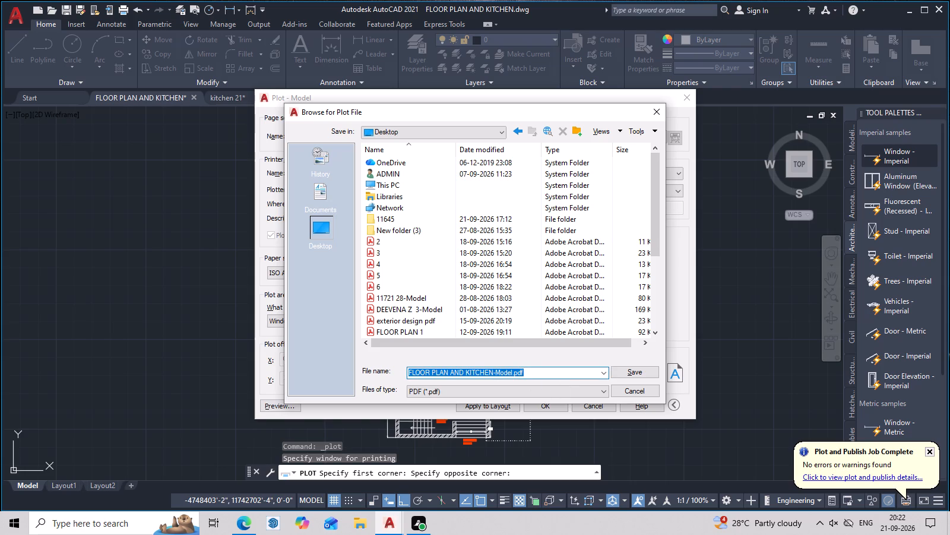
click(495, 373)
key(BackSpace)
key(BackSpace)
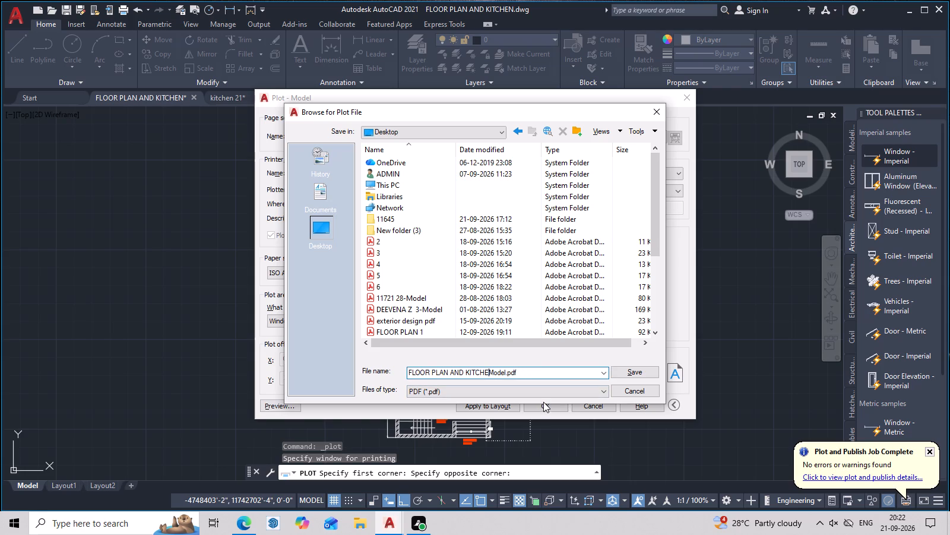
key(BackSpace)
key(BackSpace)
key(BackSpace)
key(BackSpace)
key(BackSpace)
key(BackSpace)
key(BackSpace)
key(BackSpace)
key(BackSpace)
key(BackSpace)
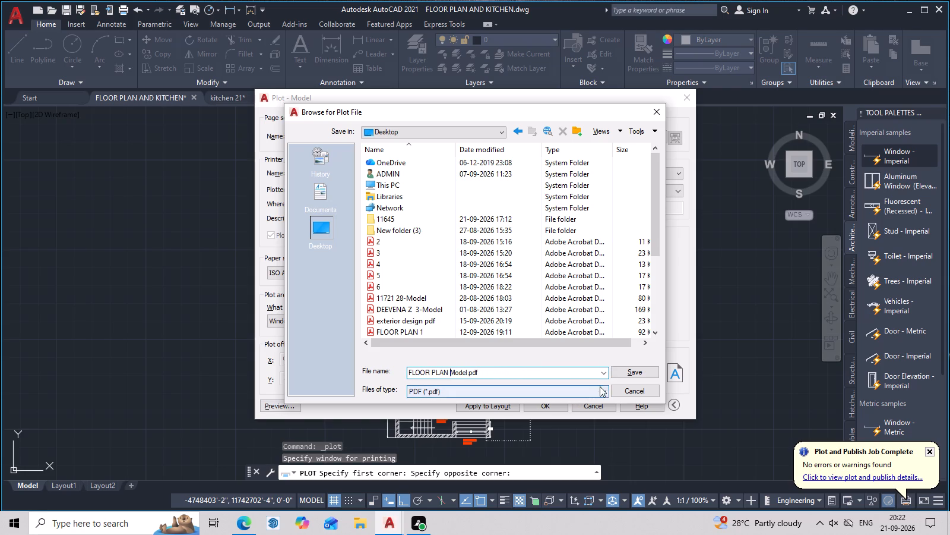
click(540, 376)
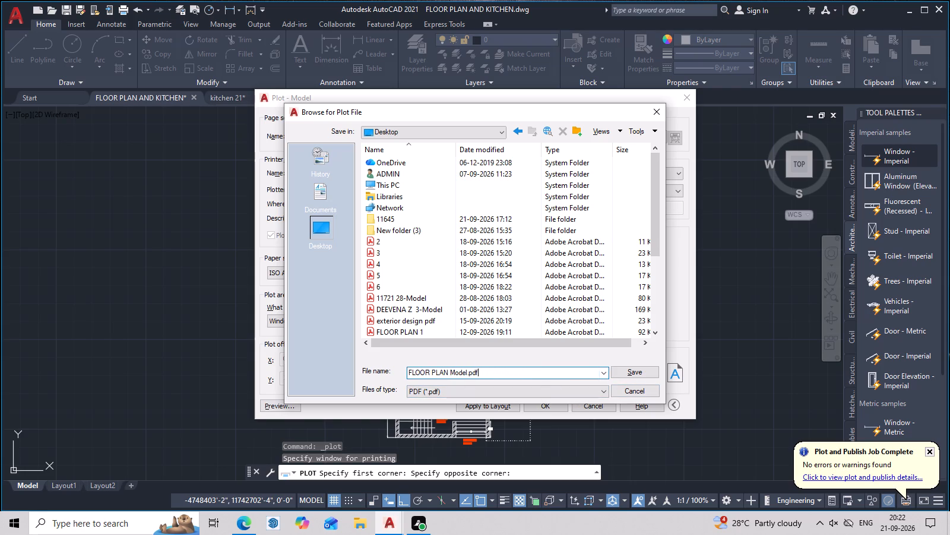
key(space)
text(21)
click(626, 372)
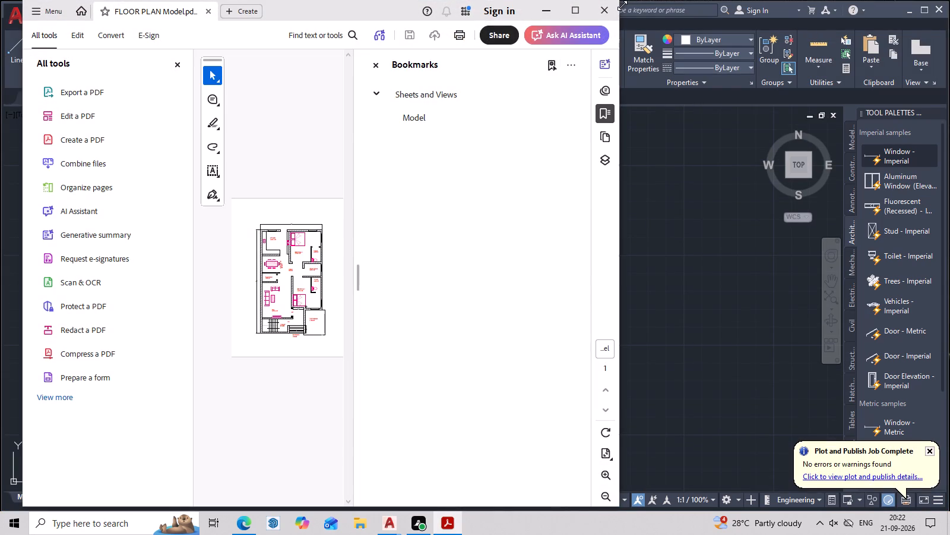
click(622, 5)
click(608, 8)
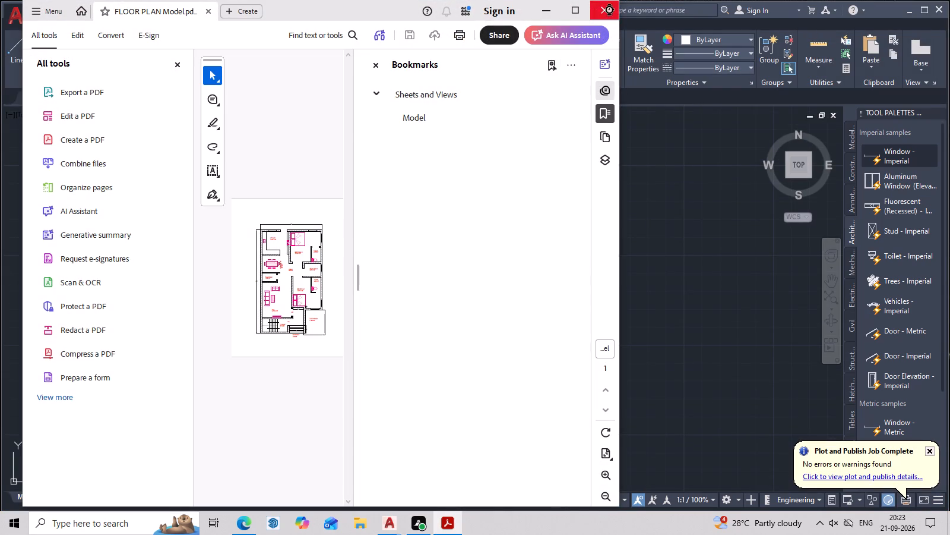
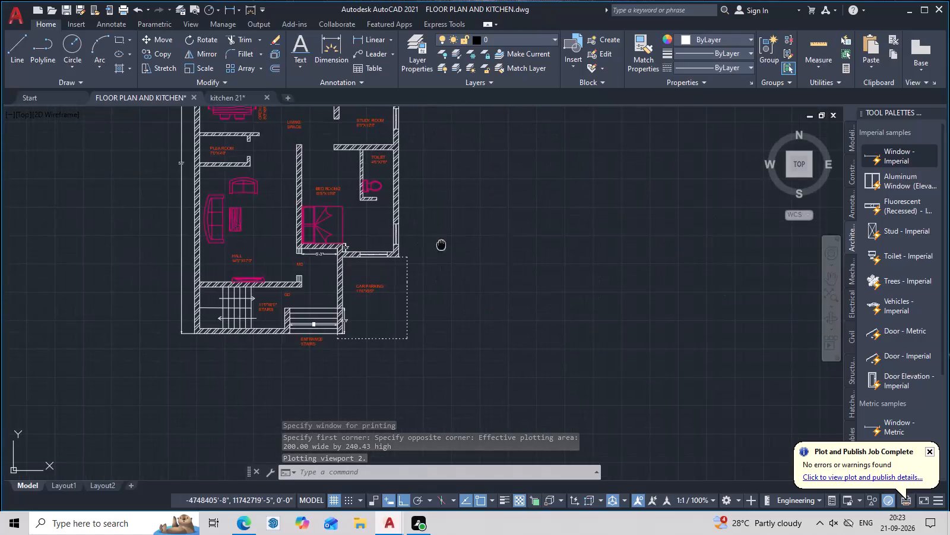
Examine the floor plan's rooms, from the entrance stairs and car parking to the kitchen, bedrooms and toilets.
middle_drag(541, 326, 603, 348)
key(Escape)
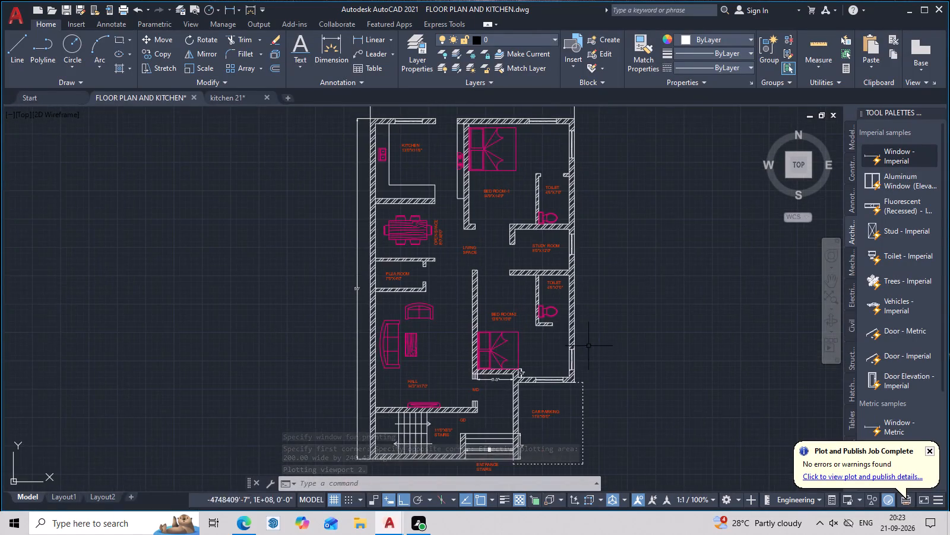
scroll(587, 345, up, 2)
middle_drag(587, 345, 629, 269)
middle_drag(631, 317, 668, 167)
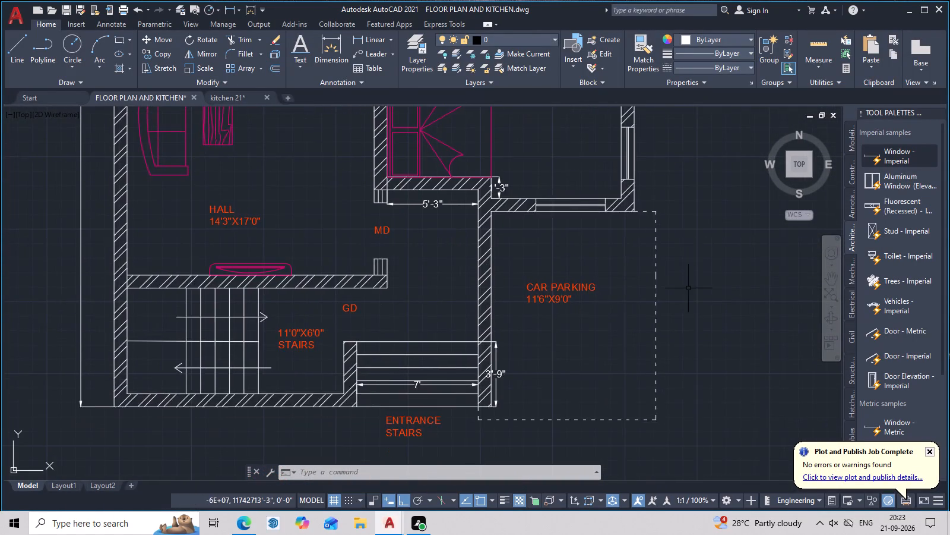
scroll(688, 289, up, 1)
scroll(686, 273, down, 2)
middle_drag(687, 289, 685, 338)
scroll(550, 297, down, 2)
middle_drag(552, 303, 603, 400)
middle_drag(531, 238, 449, 361)
scroll(444, 322, up, 3)
middle_drag(524, 284, 534, 225)
scroll(541, 240, down, 3)
middle_drag(568, 305, 566, 320)
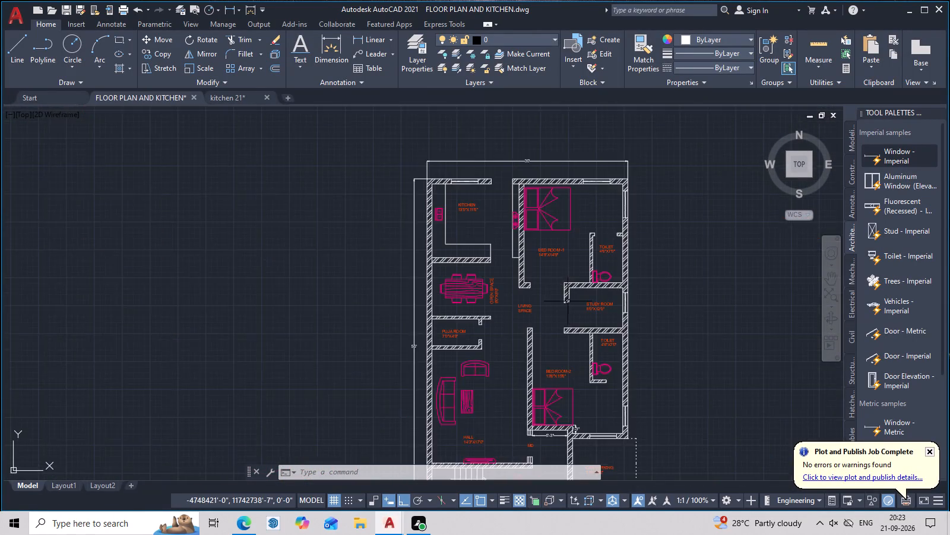
middle_drag(566, 320, 554, 360)
middle_drag(541, 435, 522, 303)
scroll(522, 299, up, 3)
middle_drag(542, 282, 94, 297)
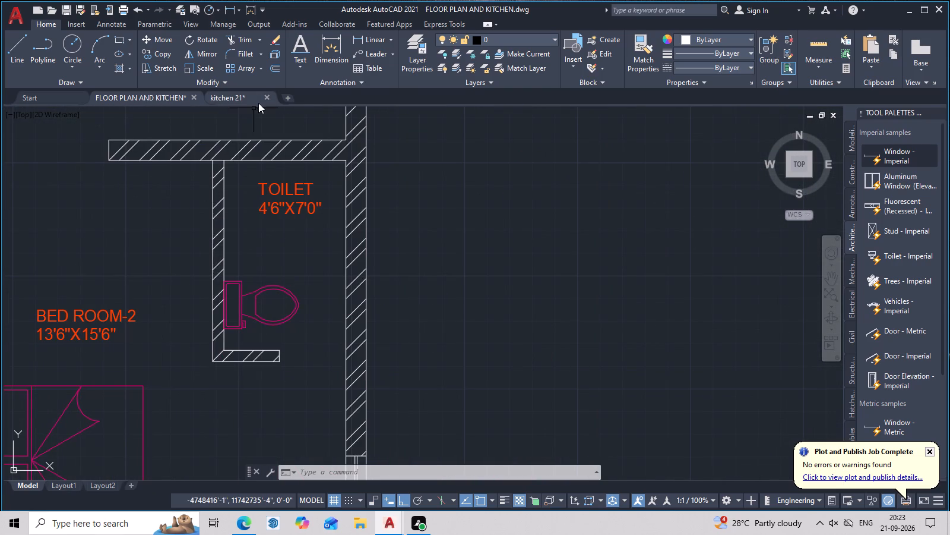
Switch to the kitchen 21 drawing and examine the cabinet elevations, including the shelves, drawers, shutters, refrigerator and stove area.
double_click(249, 91)
scroll(340, 219, down, 3)
scroll(402, 270, up, 5)
scroll(533, 294, down, 2)
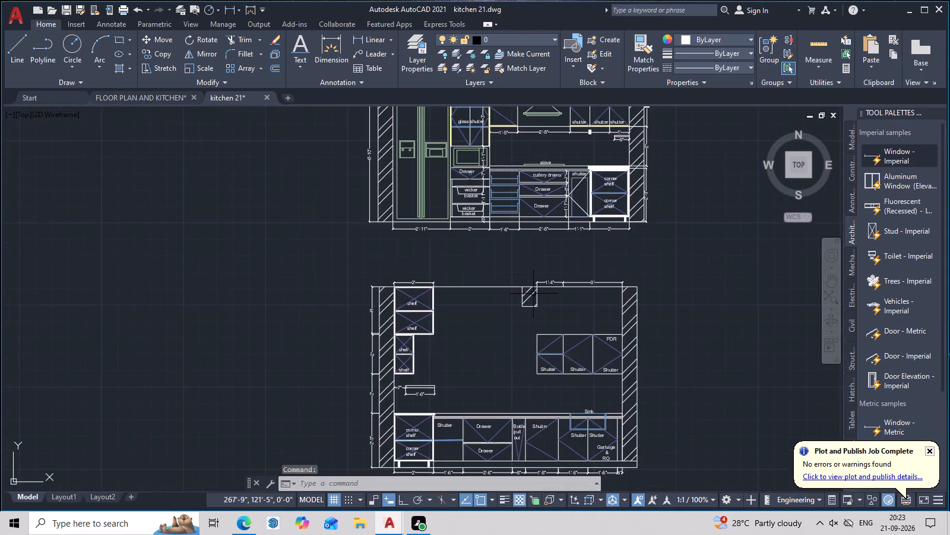
middle_drag(536, 294, 467, 393)
scroll(467, 393, down, 1)
scroll(476, 276, up, 3)
middle_drag(479, 266, 627, 154)
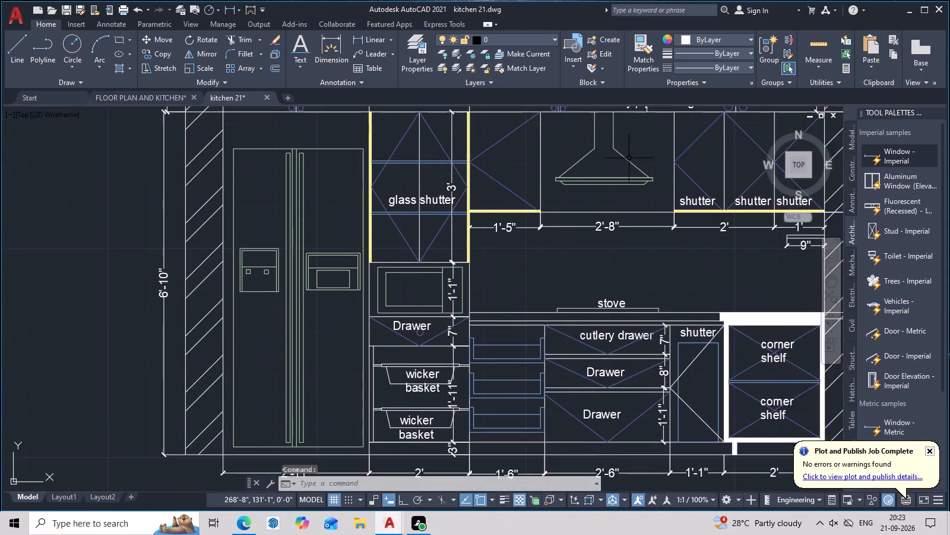
scroll(632, 204, down, 3)
middle_drag(646, 251, 569, 175)
scroll(584, 202, up, 2)
middle_drag(618, 258, 628, 218)
middle_drag(648, 307, 650, 260)
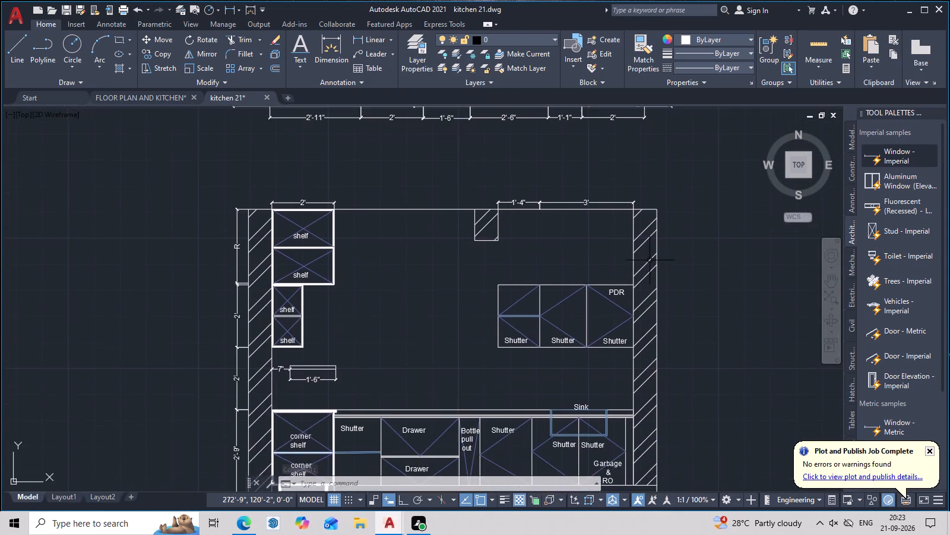
scroll(650, 263, down, 2)
middle_drag(650, 270, 620, 387)
scroll(580, 283, up, 4)
middle_drag(569, 282, 745, 279)
scroll(734, 279, up, 1)
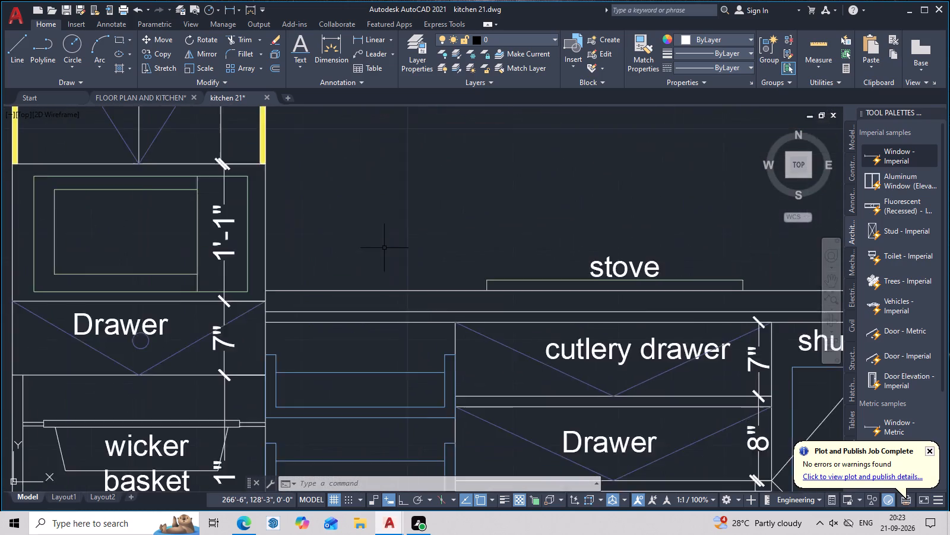
scroll(378, 247, down, 3)
middle_drag(498, 282, 563, 299)
scroll(380, 229, up, 3)
middle_drag(382, 228, 509, 192)
middle_drag(516, 215, 527, 308)
scroll(527, 304, down, 1)
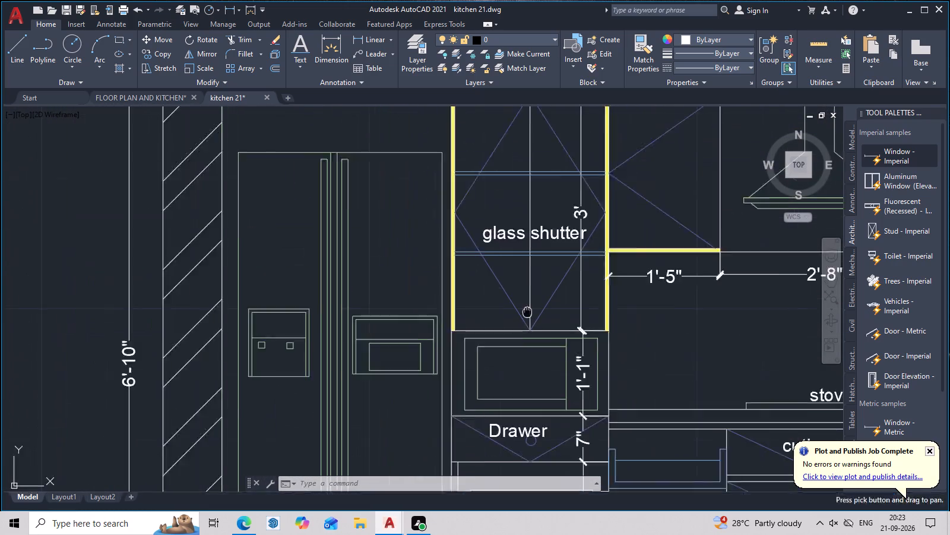
scroll(528, 316, down, 1)
middle_drag(501, 348, 509, 274)
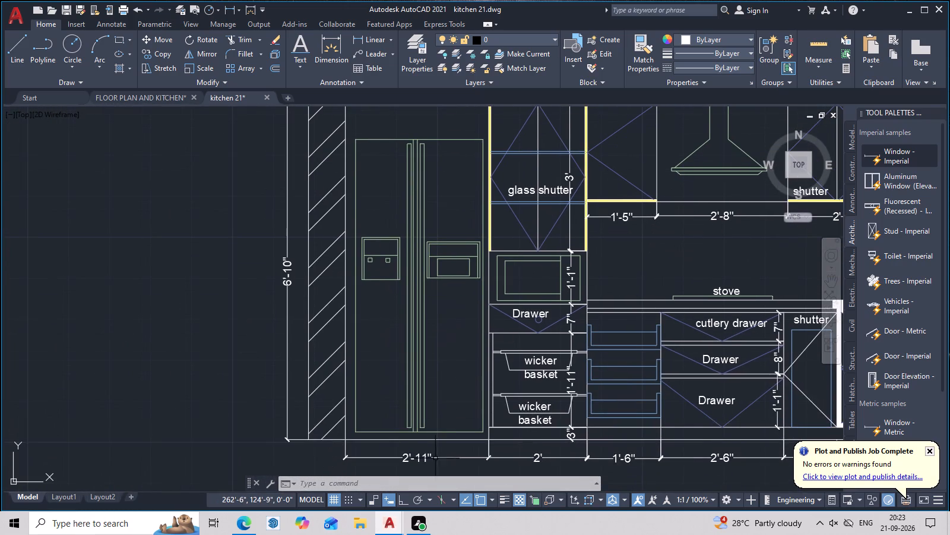